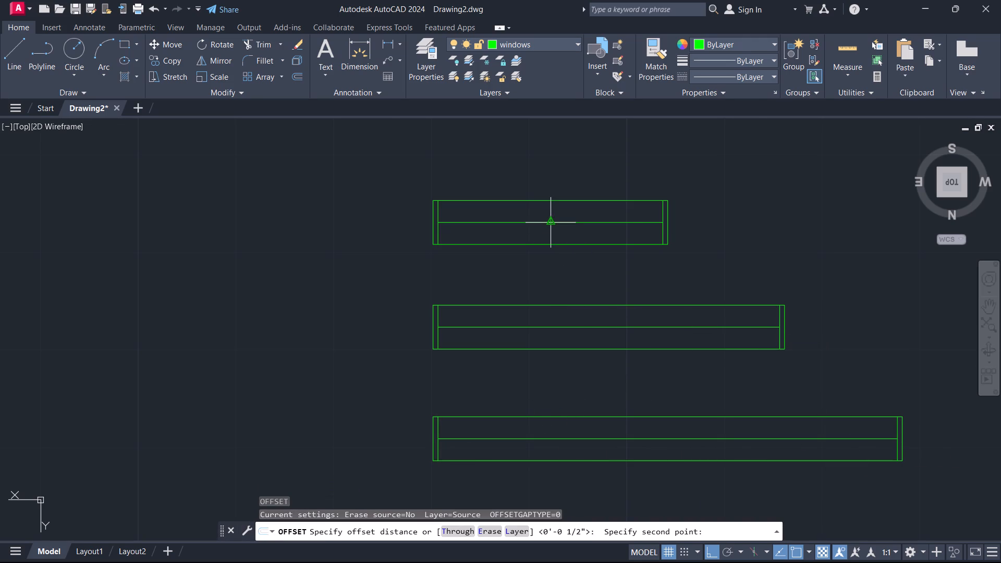
# Offset the centre line of the shortest window by 0.2" to both sides.
pyautogui.write('0.2')
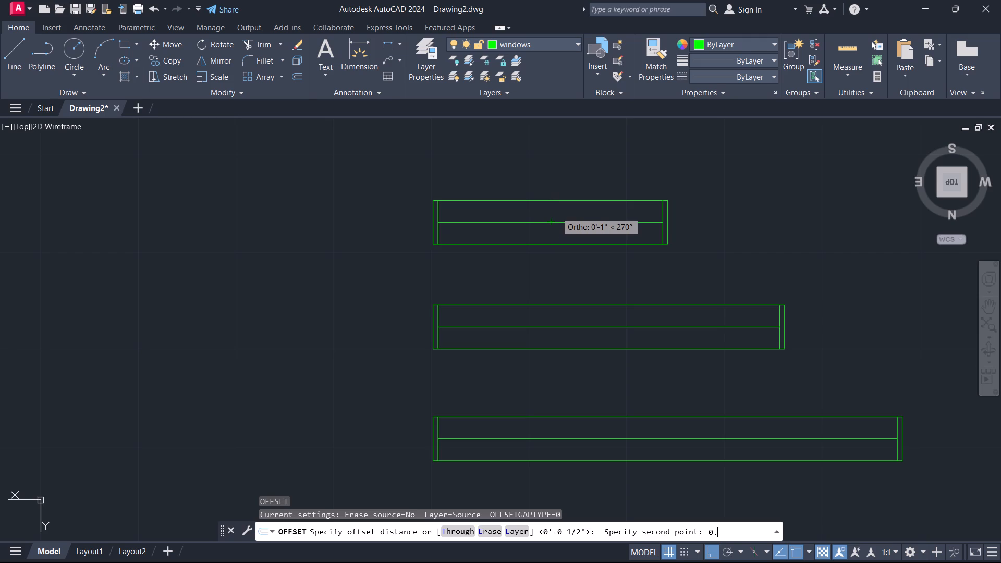
pyautogui.hotkey('shift', '"')
pyautogui.press('Return')
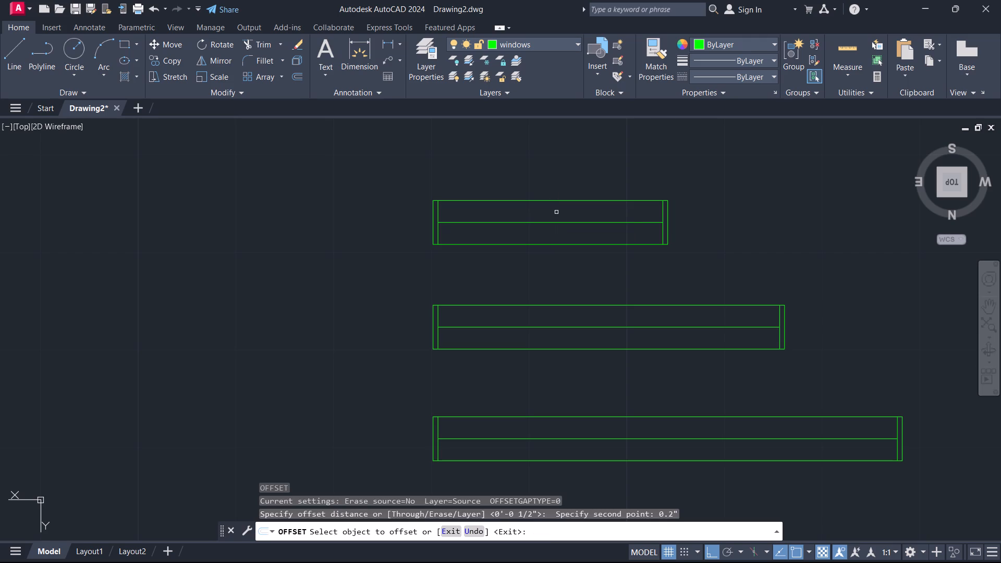
pyautogui.click(553, 223)
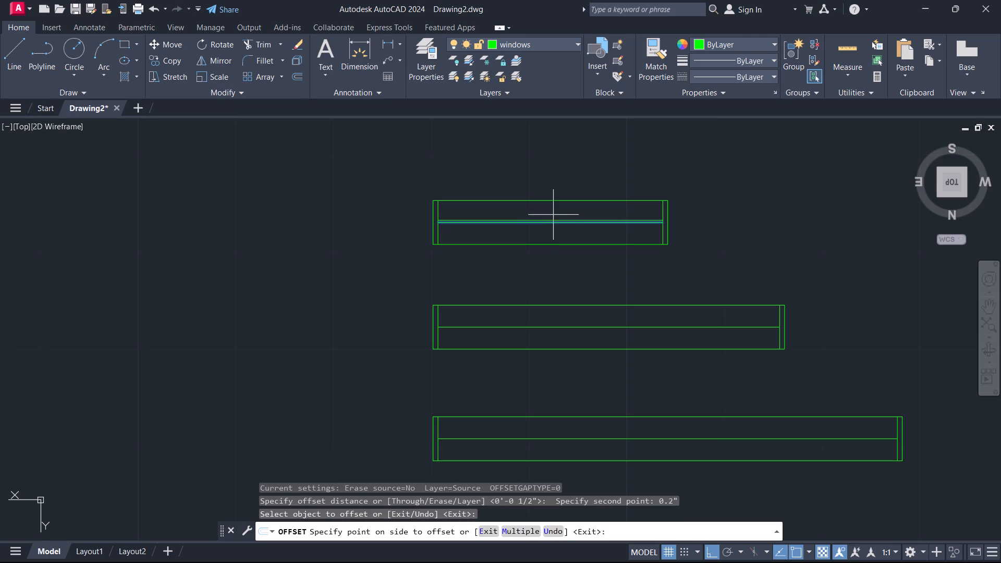
pyautogui.click(554, 210)
pyautogui.scroll(2, 550, 220)
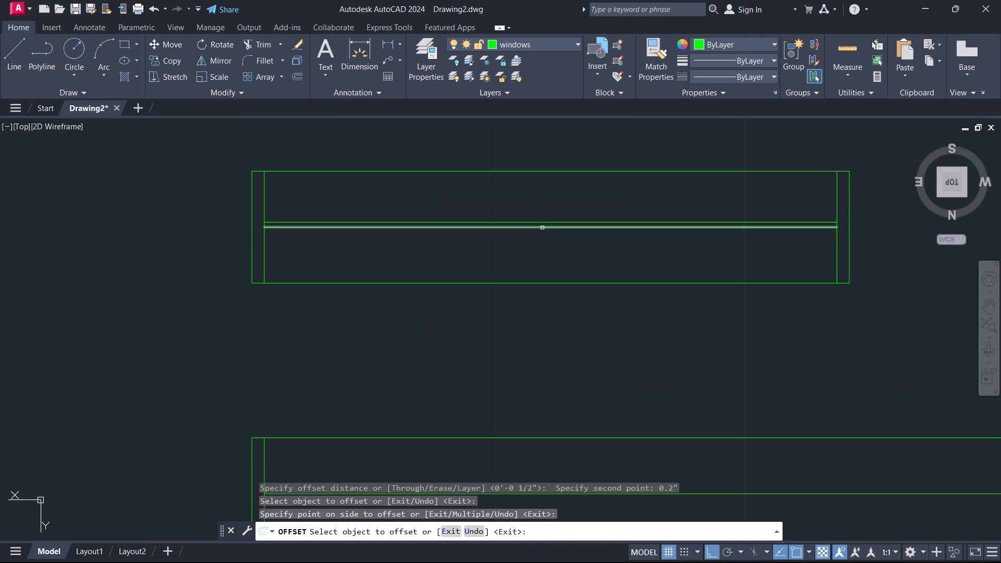
pyautogui.click(542, 228)
pyautogui.click(542, 245)
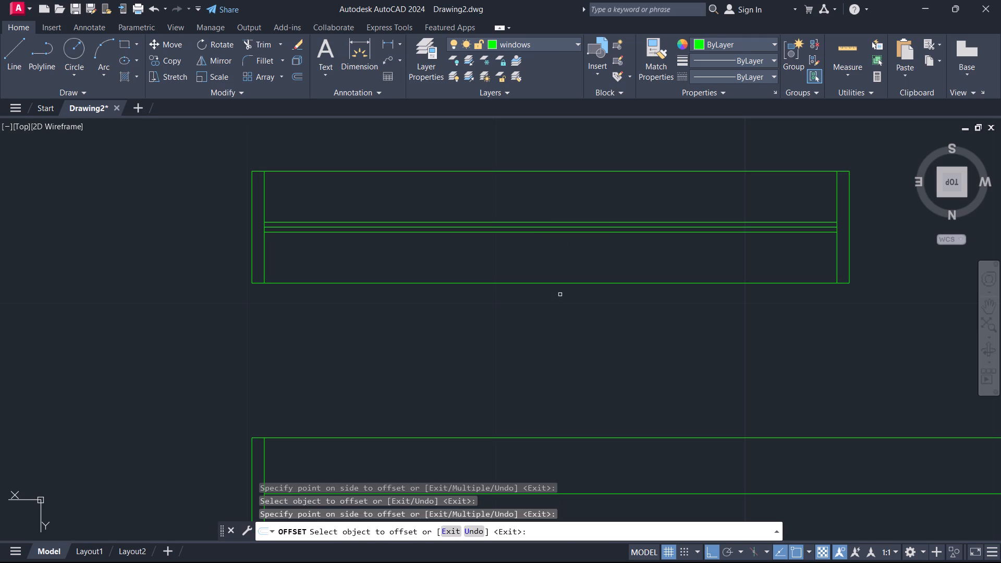
# Offset the centre line of the medium-length window to both sides at the same 0.2" distance.
pyautogui.moveTo(585, 324); pyautogui.dragTo(568, 242, button='middle')
pyautogui.scroll(-1, 565, 237)
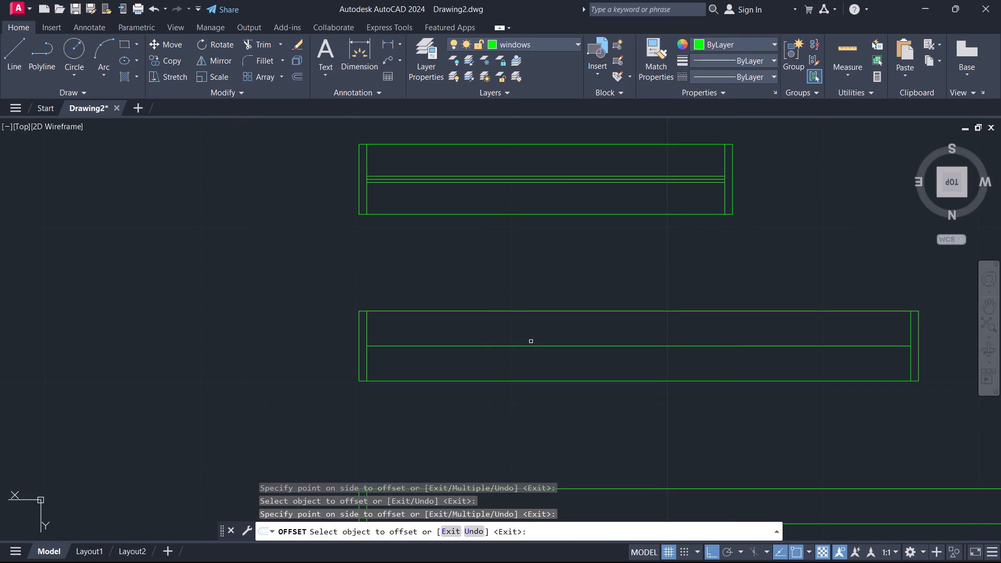
pyautogui.click(531, 346)
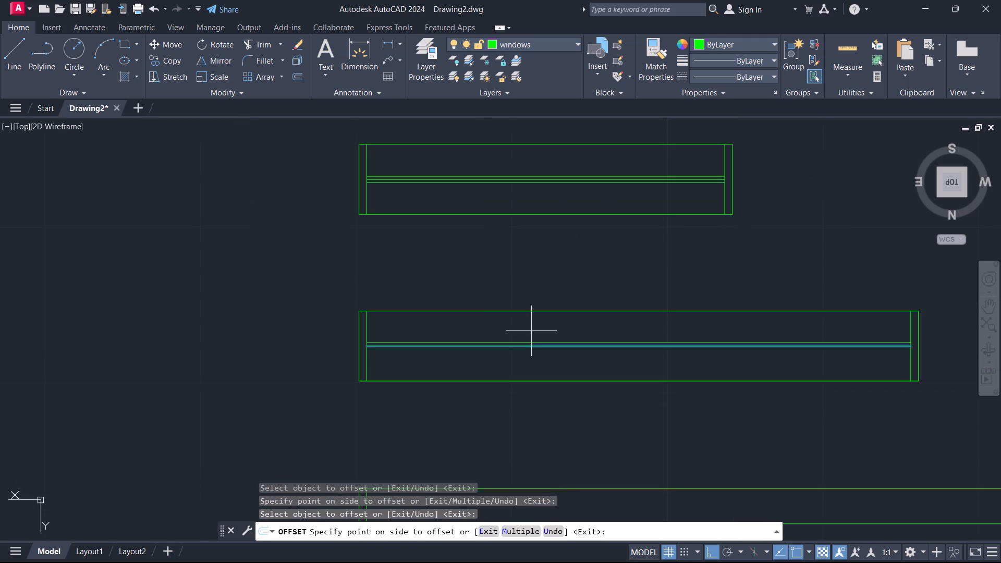
pyautogui.click(531, 327)
pyautogui.click(538, 346)
pyautogui.click(537, 362)
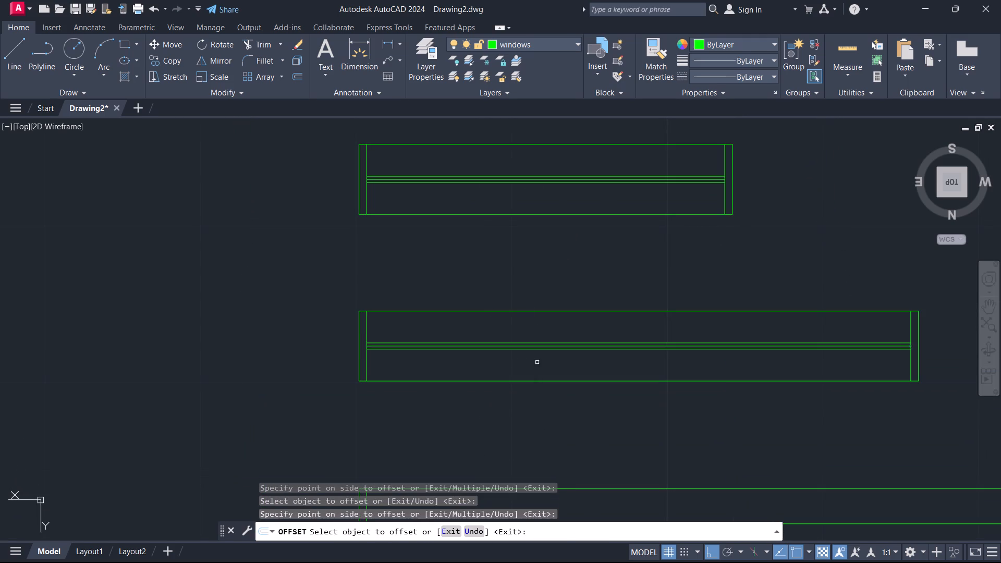
# Offset the centre line of the longest window to both sides at the same 0.2" distance and end the Offset.
pyautogui.scroll(-1, 544, 378)
pyautogui.moveTo(618, 452); pyautogui.dragTo(568, 376, button='middle')
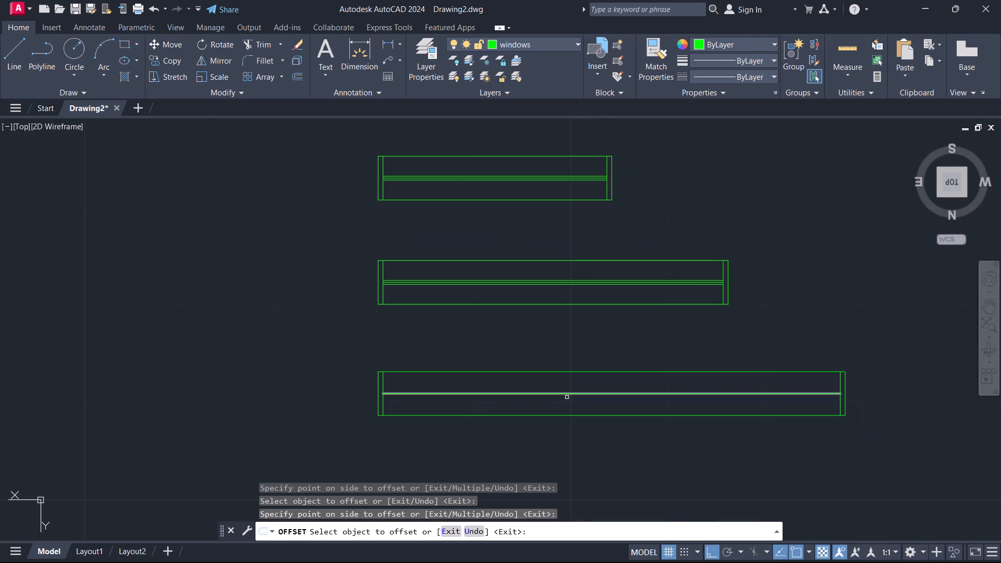
pyautogui.click(571, 393)
pyautogui.click(573, 381)
pyautogui.scroll(1, 570, 397)
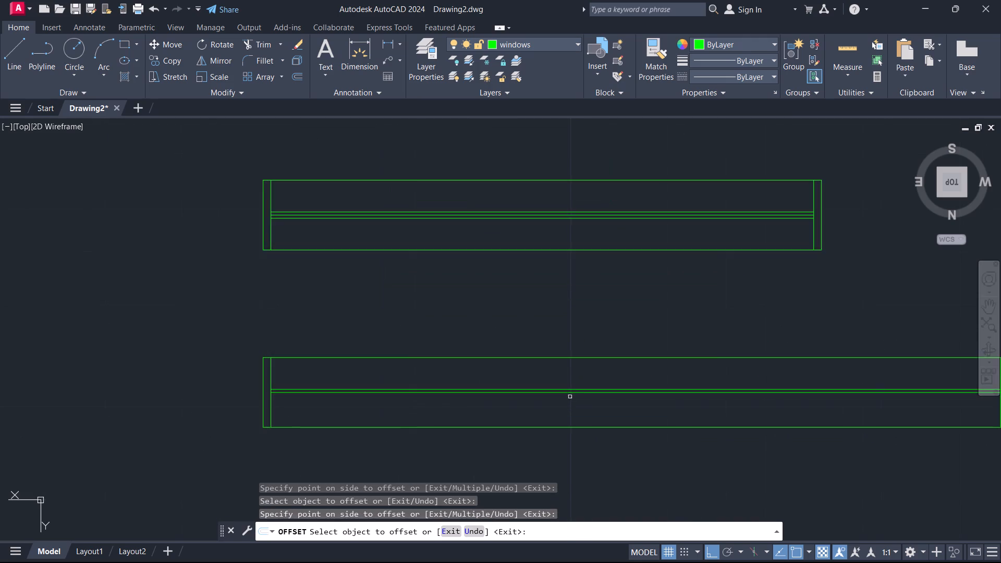
pyautogui.scroll(1, 570, 397)
pyautogui.click(572, 392)
pyautogui.click(573, 411)
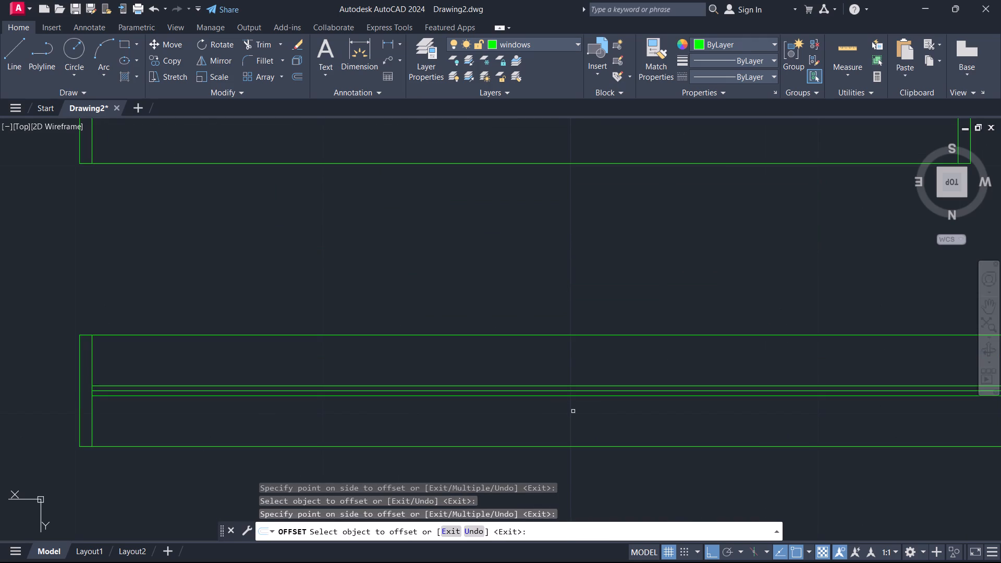
pyautogui.press('Escape')
# Erase the original centre line between the offset pair in each of the longest, medium and shortest windows.
pyautogui.click(561, 390)
pyautogui.press('e')
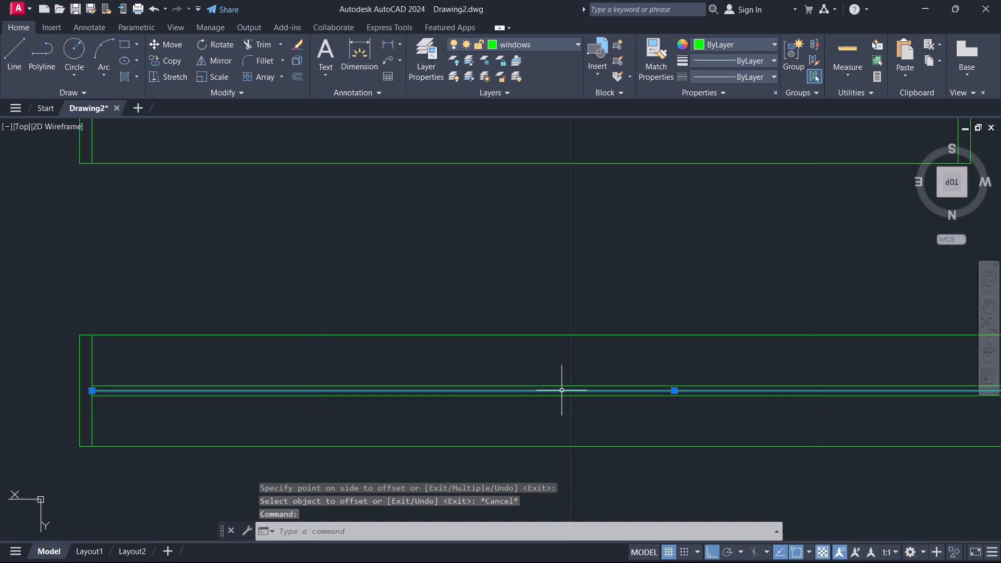
pyautogui.press('Return')
pyautogui.scroll(-1, 593, 308)
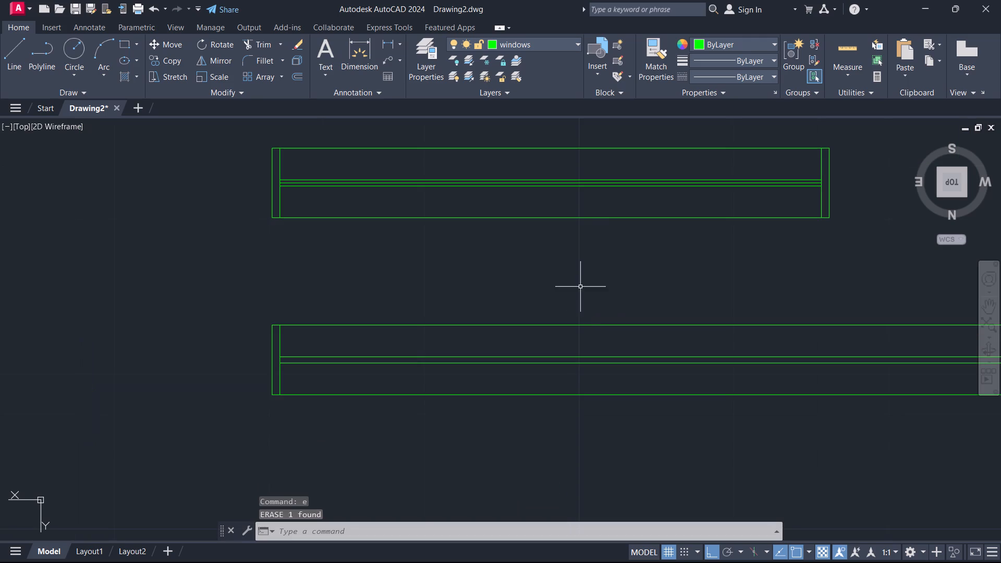
pyautogui.moveTo(657, 312); pyautogui.dragTo(750, 479, button='middle')
pyautogui.scroll(1, 747, 351)
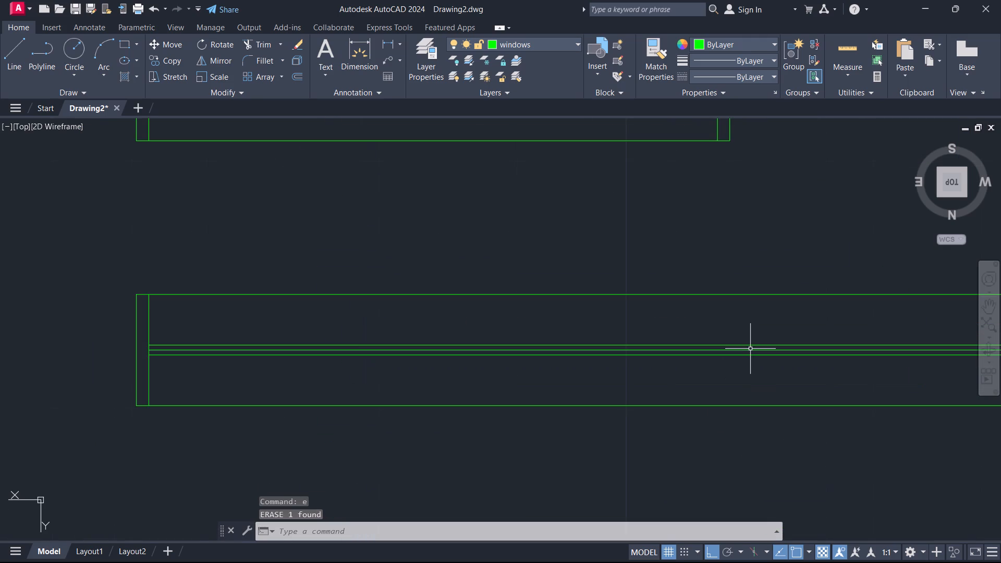
pyautogui.click(750, 349)
pyautogui.press('e')
pyautogui.press('Return')
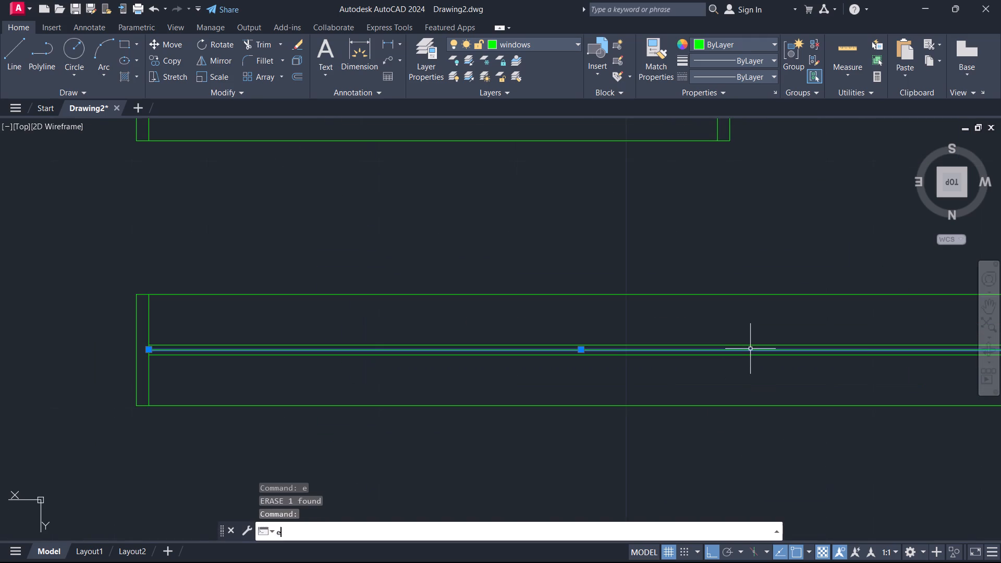
pyautogui.scroll(-1, 766, 337)
pyautogui.moveTo(785, 268); pyautogui.dragTo(825, 427, button='middle')
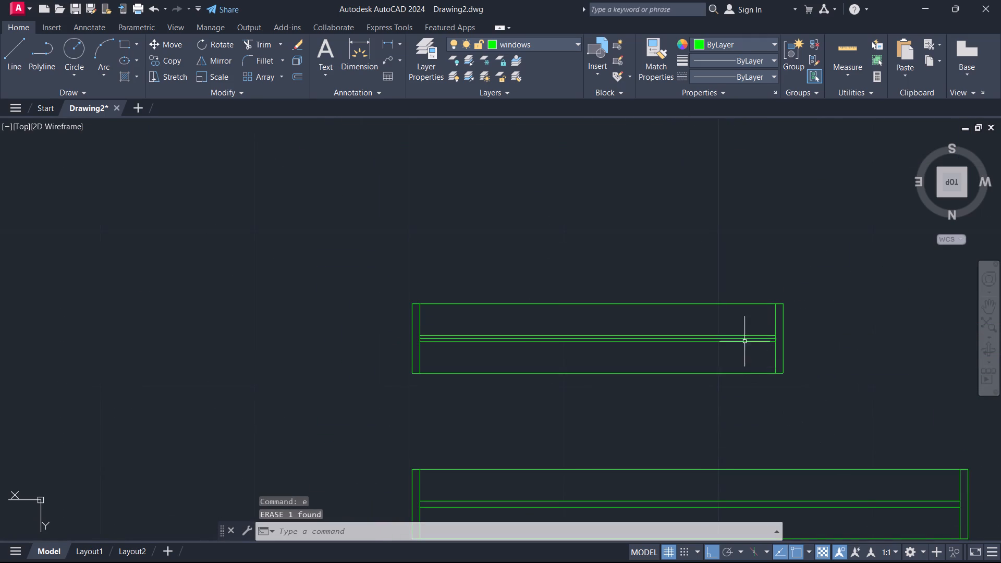
pyautogui.scroll(2, 743, 336)
pyautogui.click(758, 343)
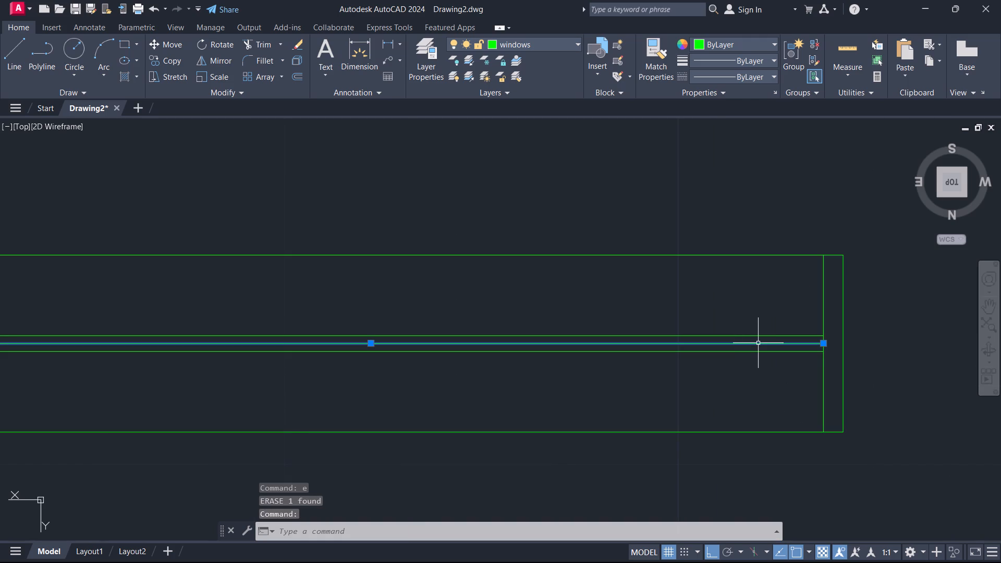
pyautogui.press('e')
pyautogui.press('Return')
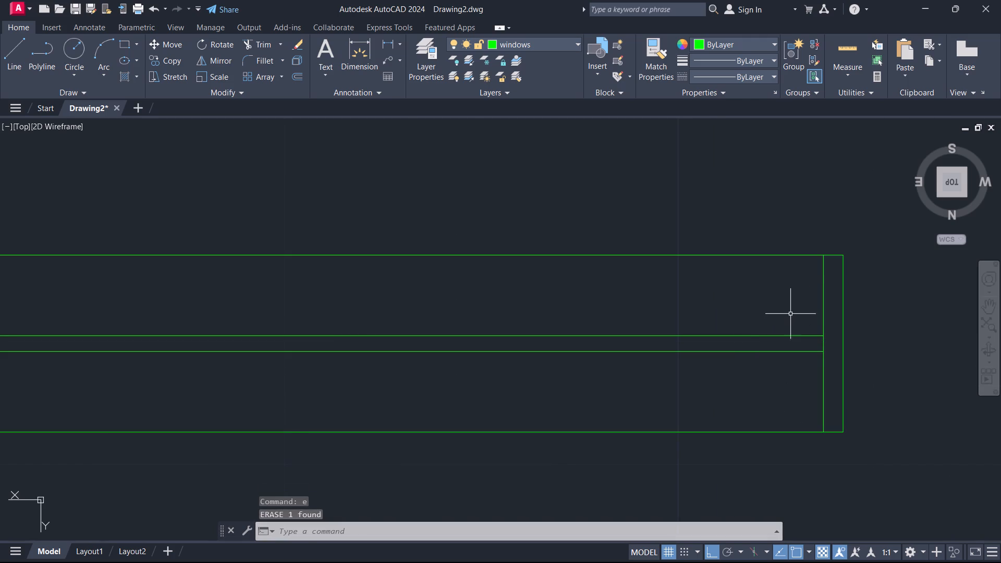
# Group all the lines of the shortest window.
pyautogui.scroll(-3, 792, 310)
pyautogui.moveTo(826, 369); pyautogui.dragTo(726, 315, button='middle')
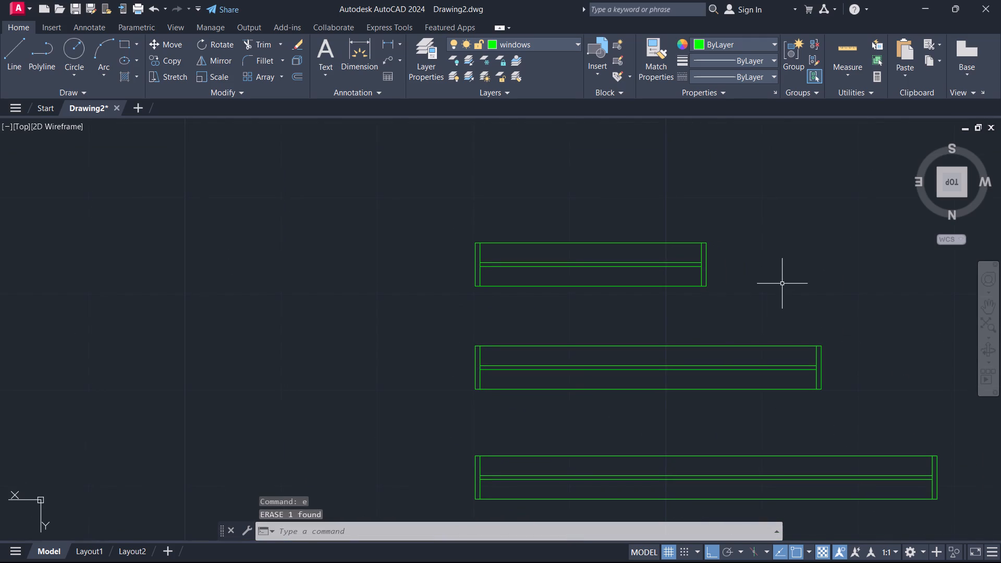
pyautogui.click(419, 214)
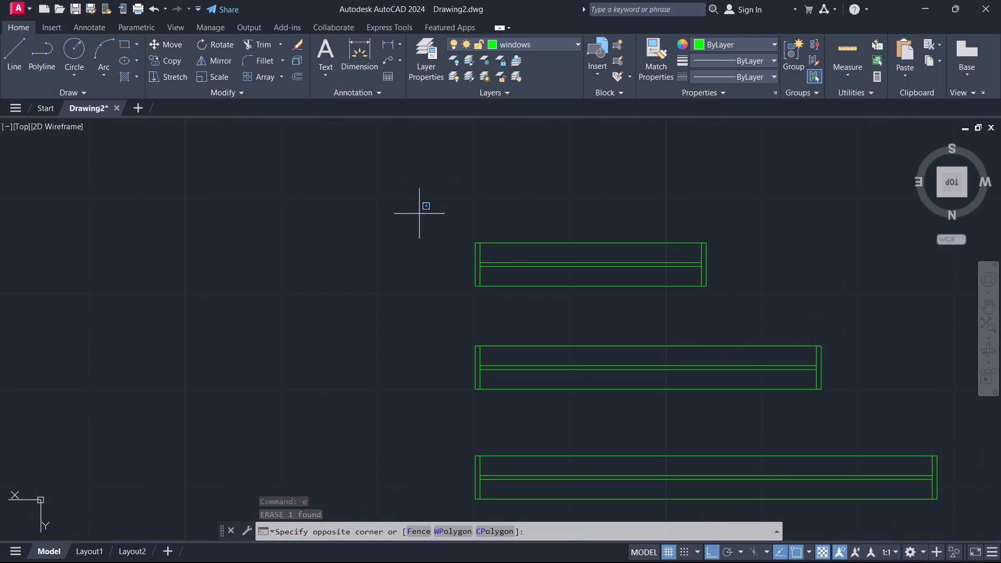
pyautogui.click(759, 300)
pyautogui.press('g')
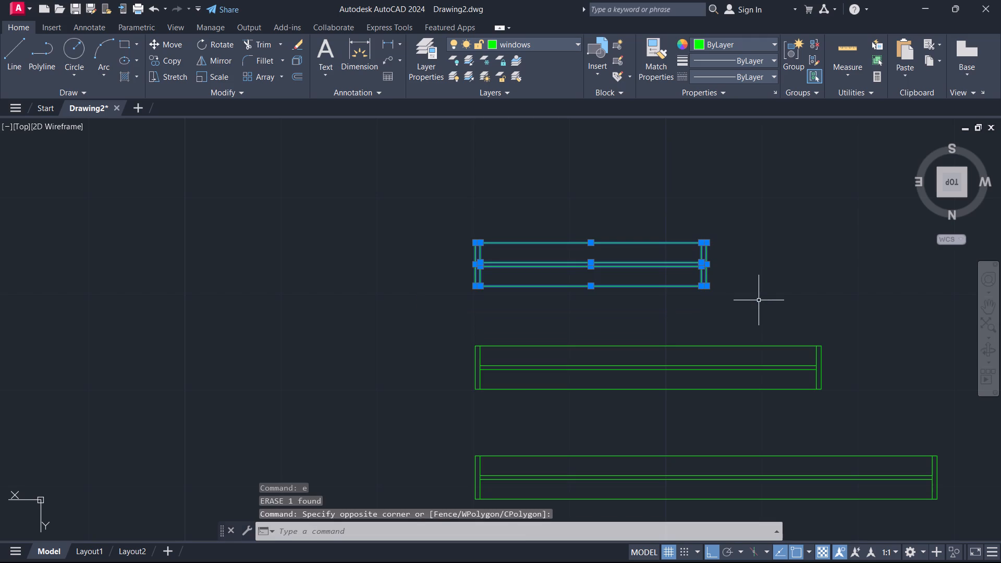
pyautogui.press('Return')
# Group all the lines of the medium-length window.
pyautogui.click(421, 323)
pyautogui.click(887, 404)
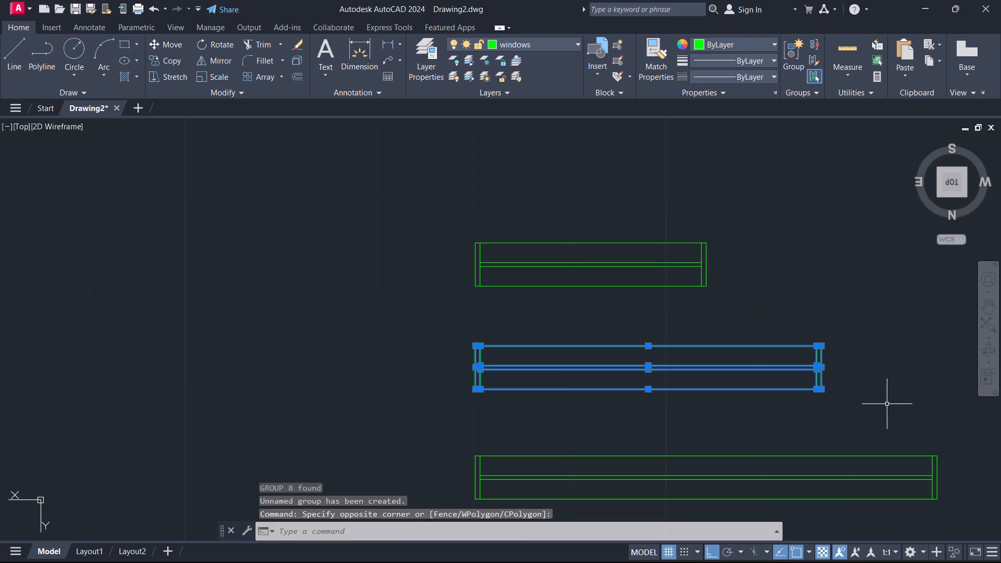
pyautogui.press('g')
pyautogui.press('Return')
# Group all the lines of the longest window.
pyautogui.scroll(-1, 694, 366)
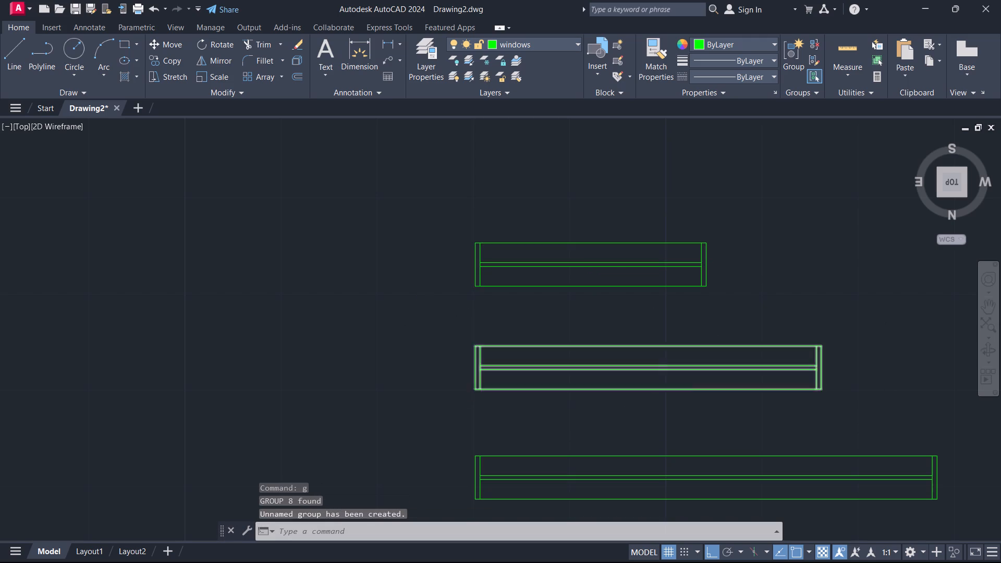
pyautogui.moveTo(718, 399); pyautogui.dragTo(610, 350, button='middle')
pyautogui.click(419, 352)
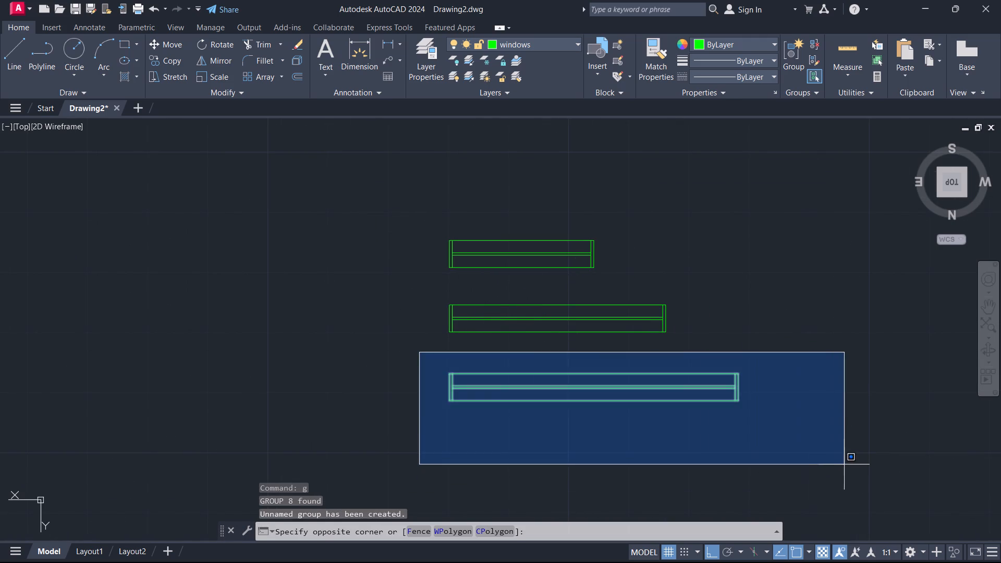
pyautogui.click(846, 463)
pyautogui.press('g')
pyautogui.press('Return')
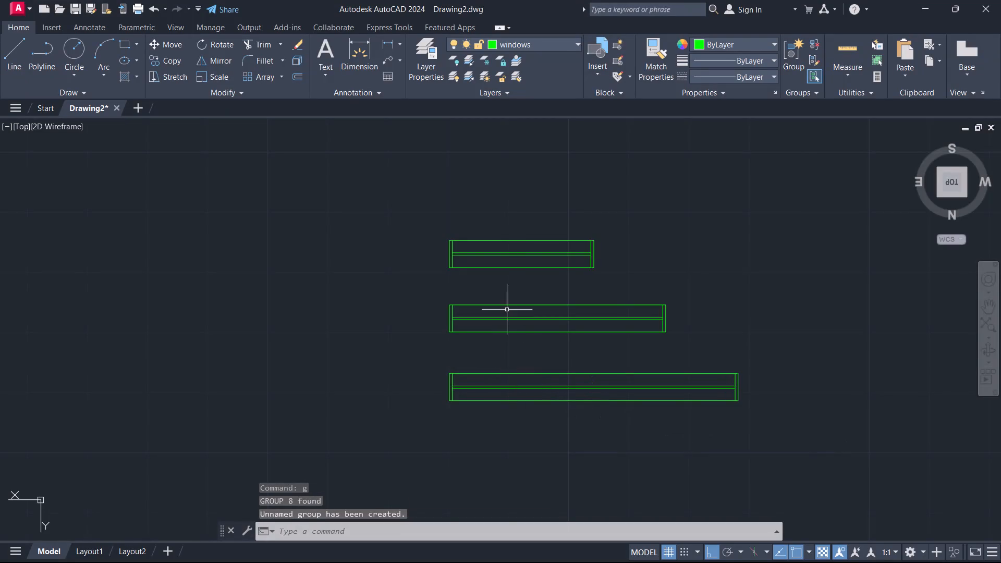
# Copy the three grouped windows horizontally about 7' along 180°, using the longest window's outer corner as base point.
pyautogui.click(413, 206)
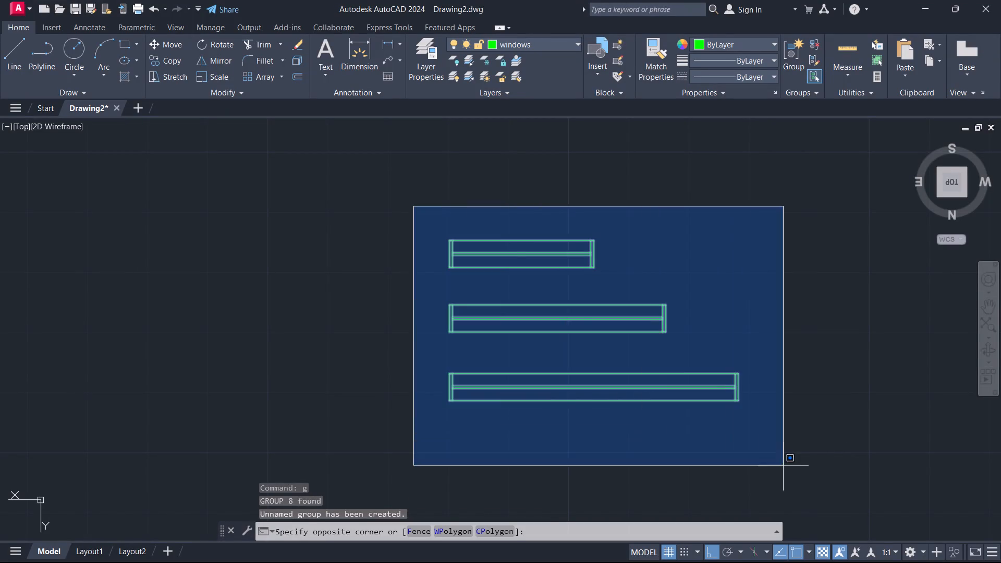
pyautogui.click(789, 467)
pyautogui.write('co')
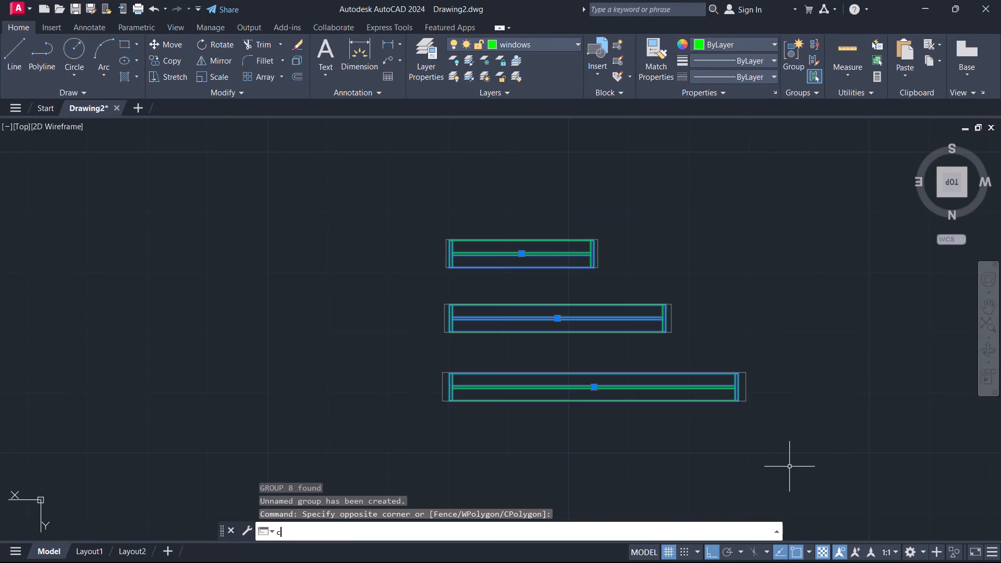
pyautogui.press('Return')
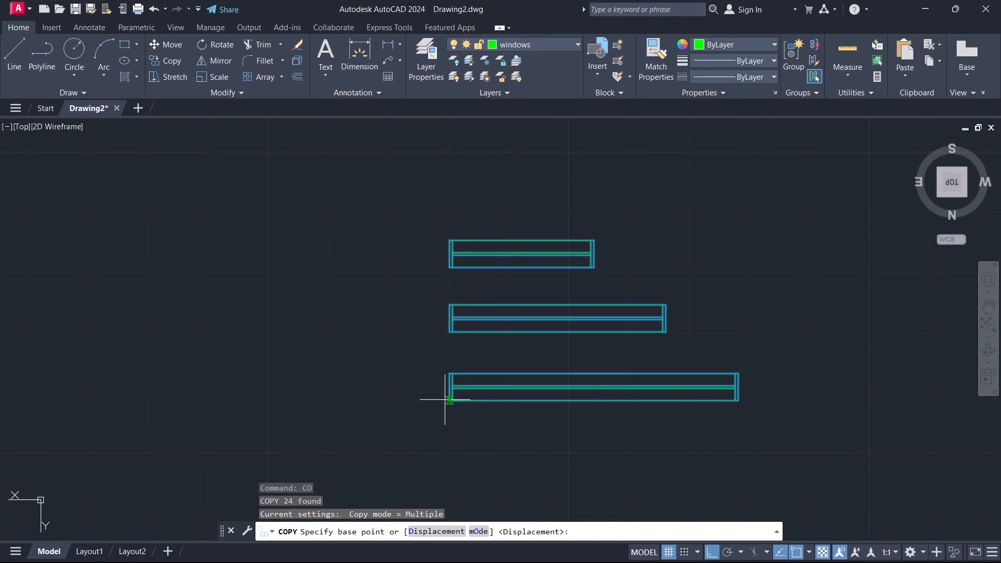
pyautogui.click(445, 400)
pyautogui.scroll(-3, 646, 392)
pyautogui.moveTo(719, 386); pyautogui.dragTo(607, 401, button='middle')
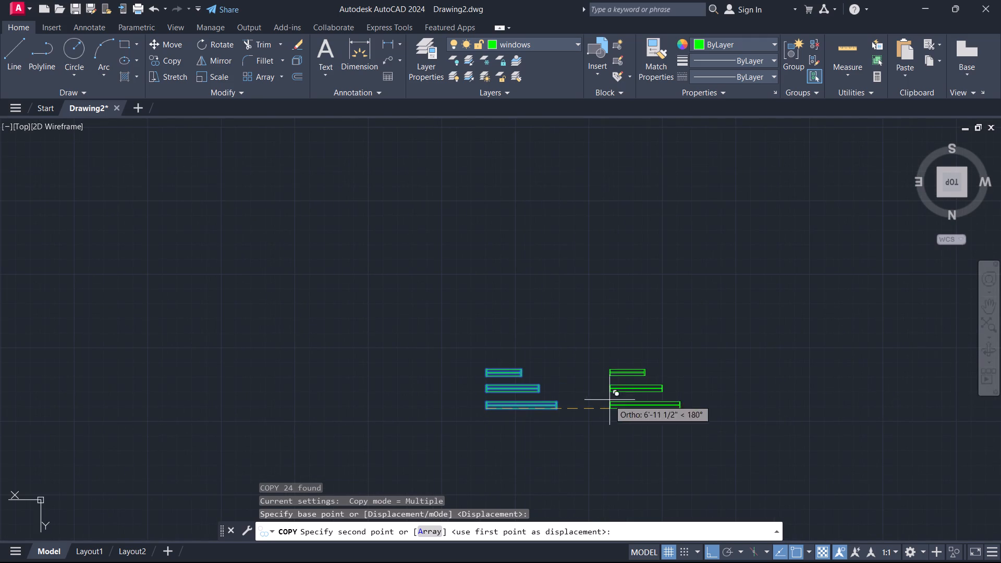
pyautogui.click(614, 398)
pyautogui.press('Escape')
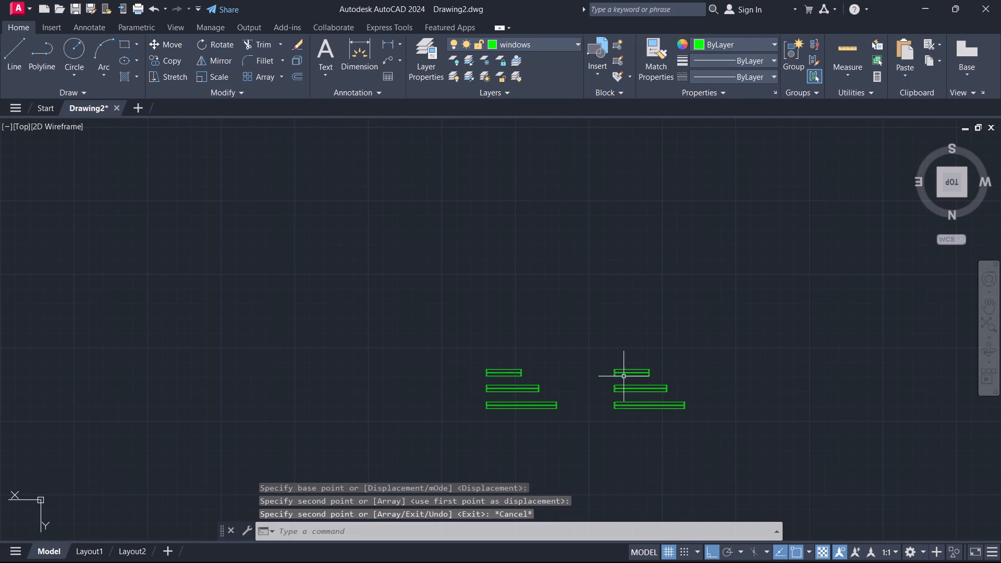
# Rotate the three copied windows 270° to stand vertically, using the longest copy's outer lower corner as base point.
pyautogui.click(591, 342)
pyautogui.click(731, 447)
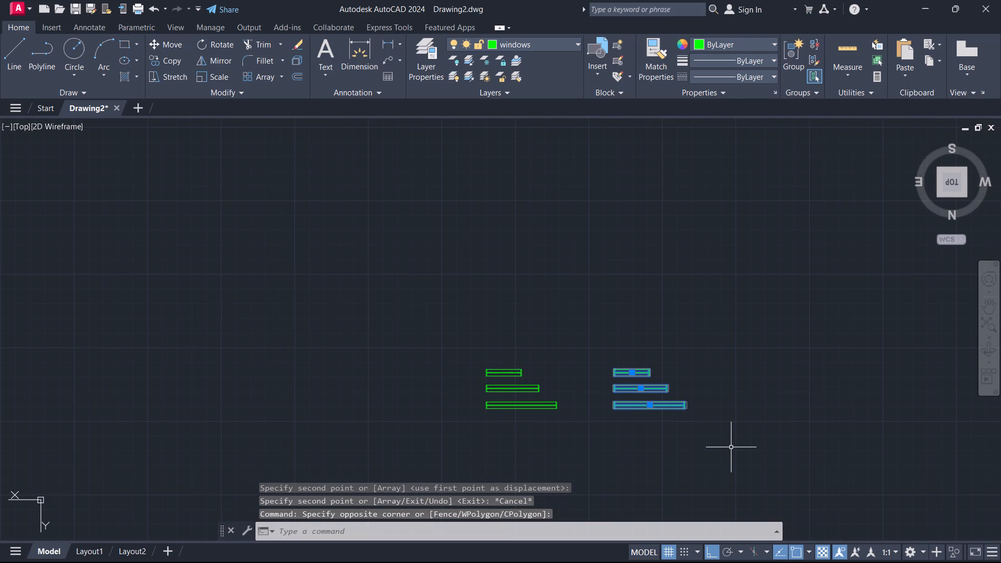
pyautogui.write('ro')
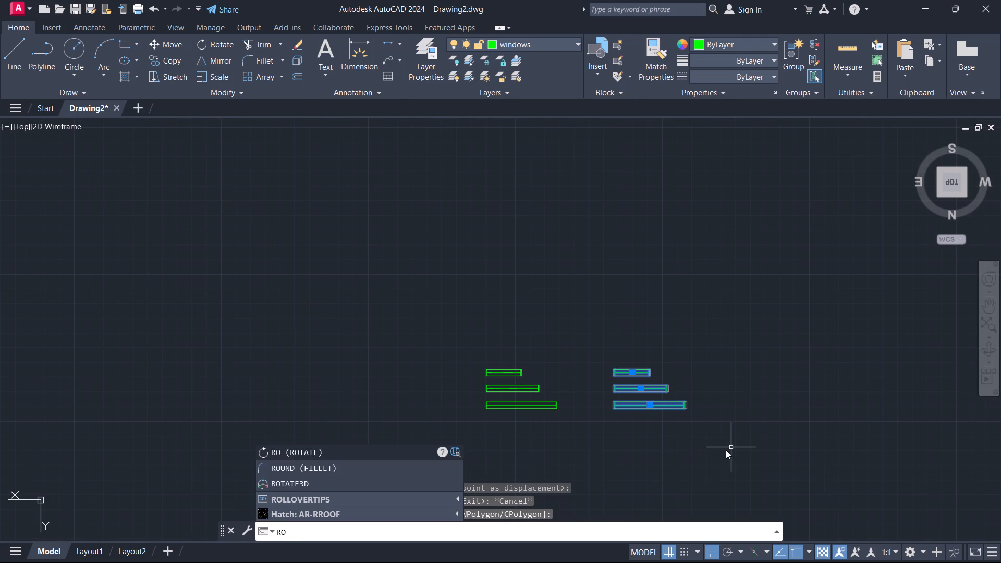
pyautogui.press('Return')
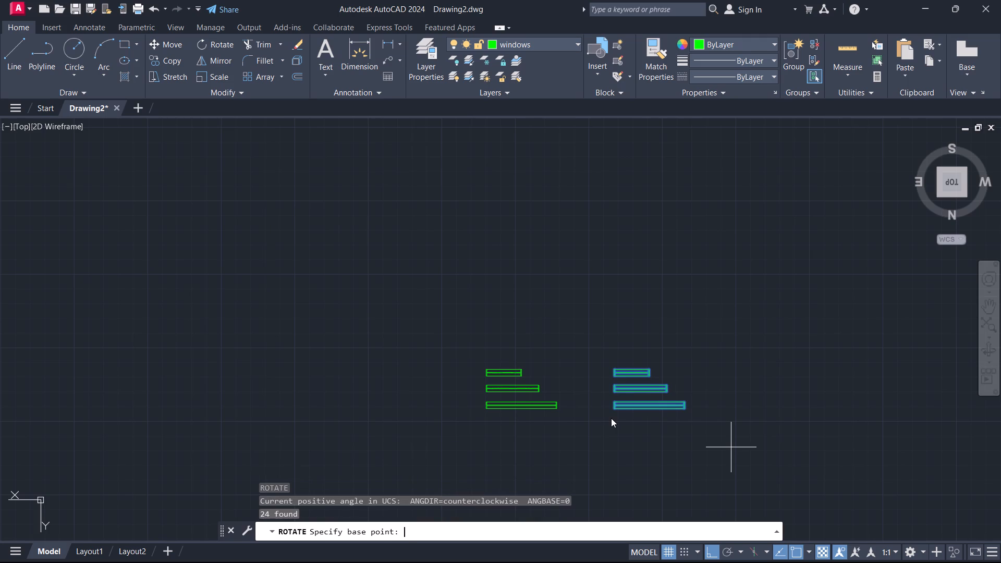
pyautogui.scroll(4, 589, 415)
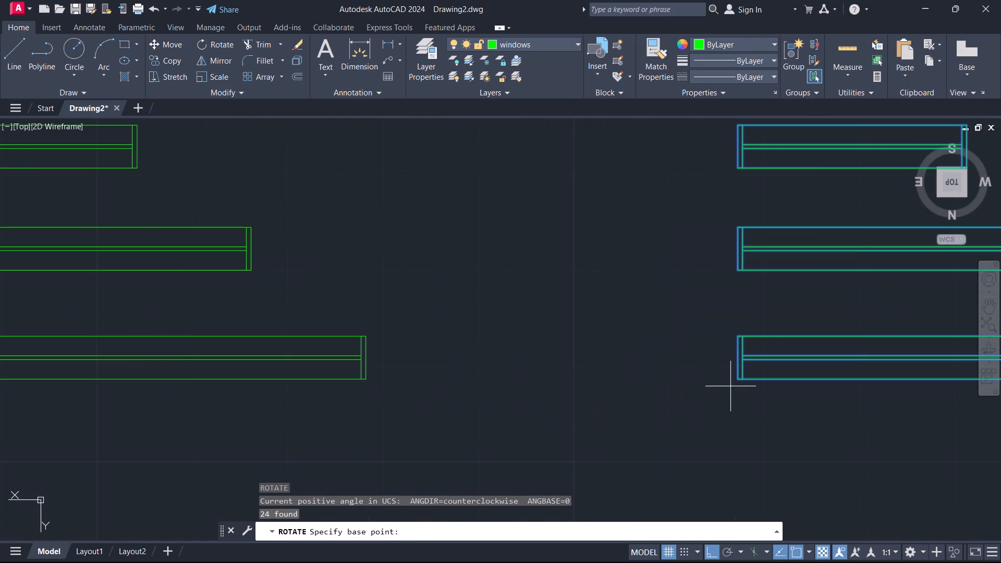
pyautogui.click(734, 384)
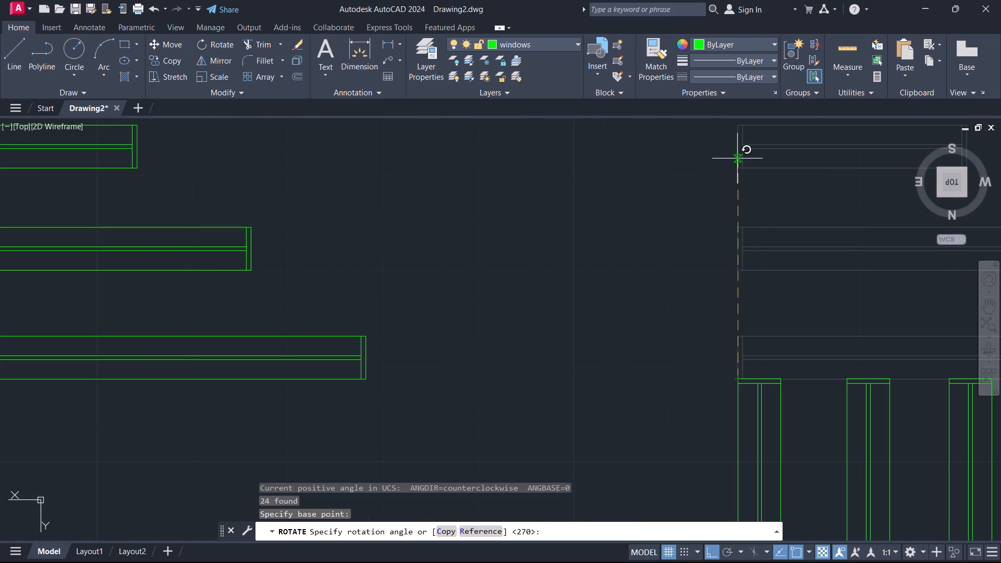
pyautogui.click(737, 158)
# Move the three vertical windows straight along 270° to just below the middle floor plan.
pyautogui.scroll(-2, 753, 180)
pyautogui.click(680, 200)
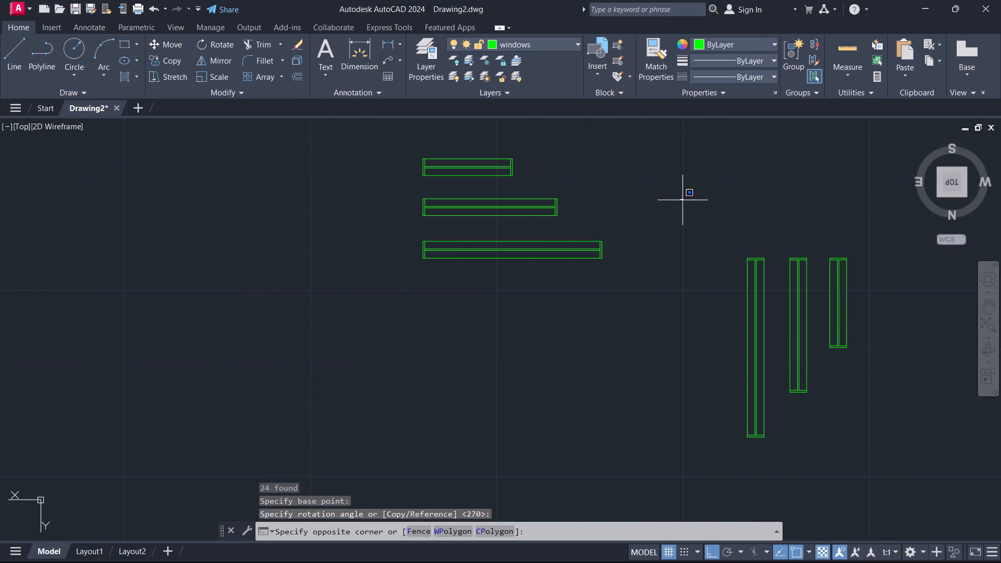
pyautogui.click(889, 443)
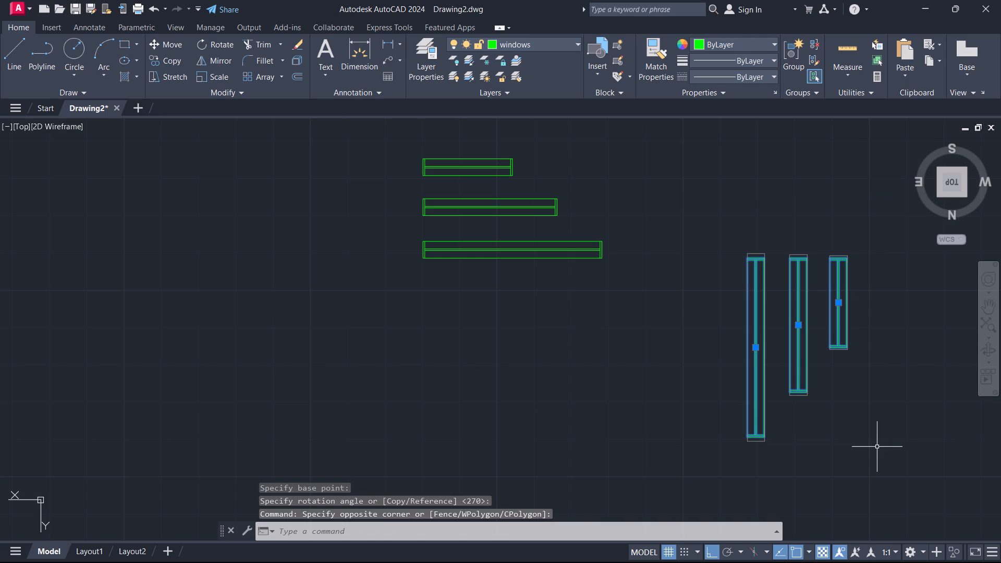
pyautogui.press('m')
pyautogui.press('Return')
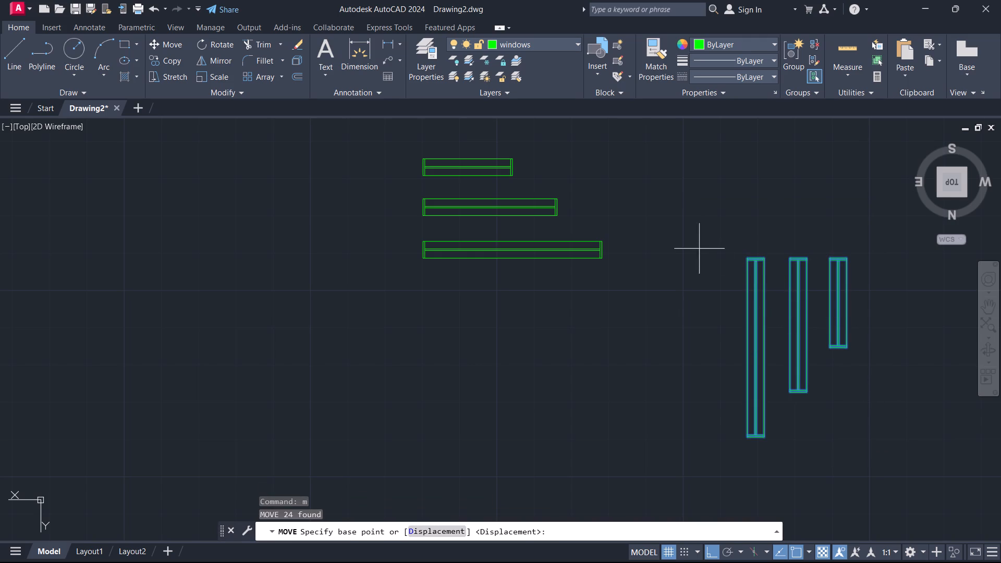
pyautogui.click(747, 259)
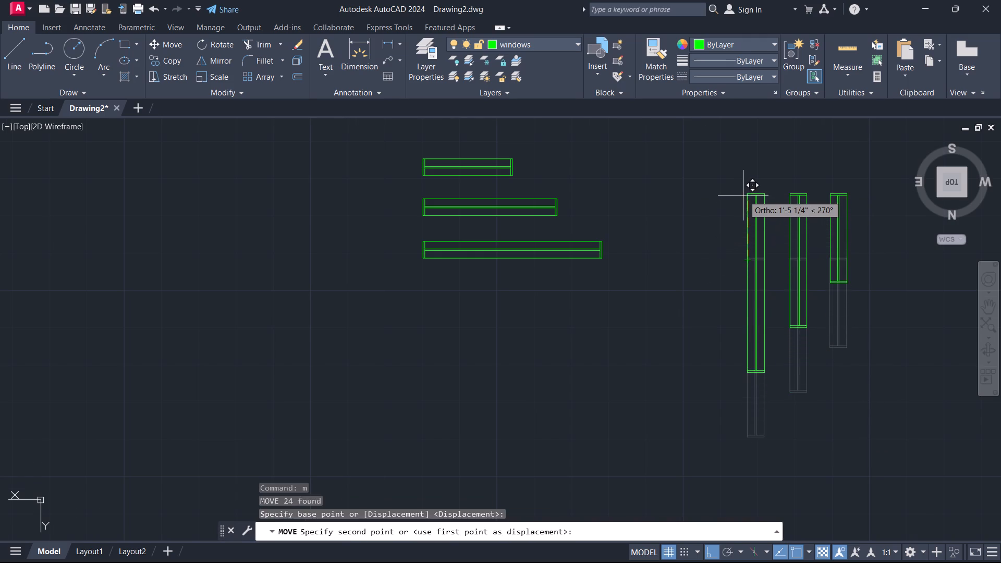
pyautogui.scroll(-2, 743, 195)
pyautogui.moveTo(743, 195); pyautogui.dragTo(693, 383, button='middle')
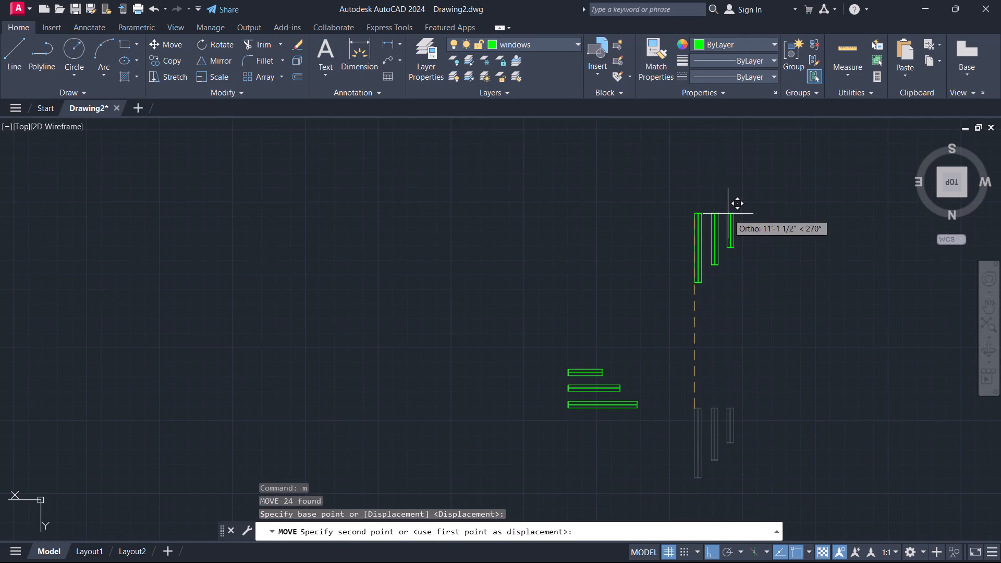
pyautogui.scroll(-2, 728, 214)
pyautogui.click(724, 194)
# Copy the three horizontal windows with Ortho off to a free spot beside the vertical ones, below the middle floor plan.
pyautogui.moveTo(622, 259); pyautogui.dragTo(640, 263)
pyautogui.click(719, 341)
pyautogui.write('co')
pyautogui.press('Return')
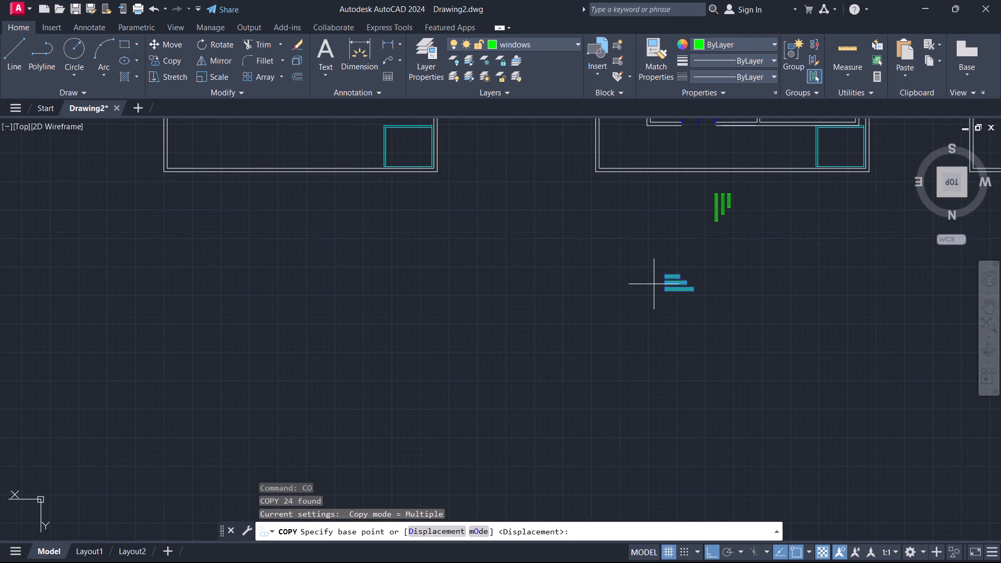
pyautogui.scroll(2, 654, 284)
pyautogui.click(684, 304)
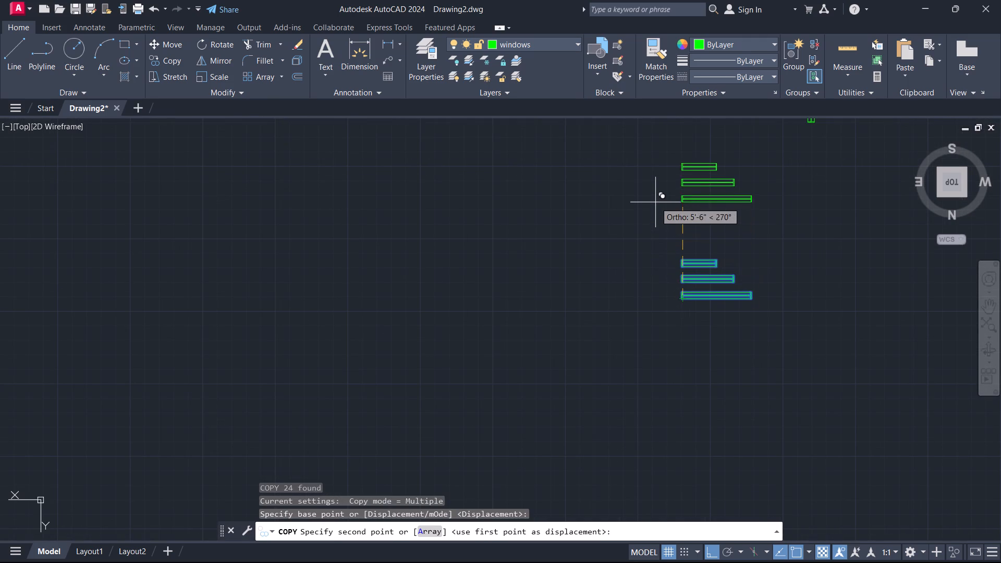
pyautogui.scroll(-1, 655, 202)
pyautogui.moveTo(655, 202); pyautogui.dragTo(621, 340, button='middle')
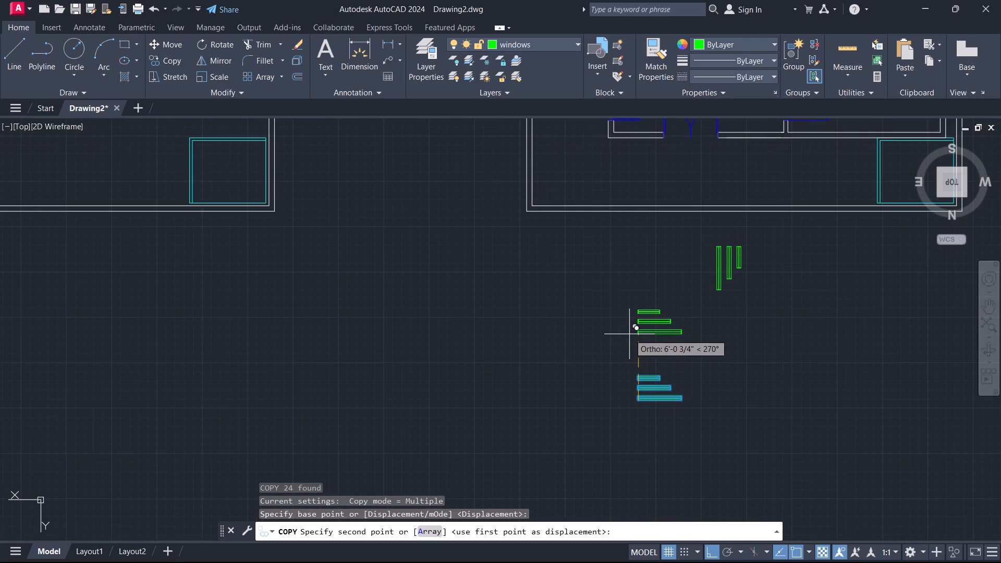
pyautogui.press('F8')
pyautogui.click(604, 277)
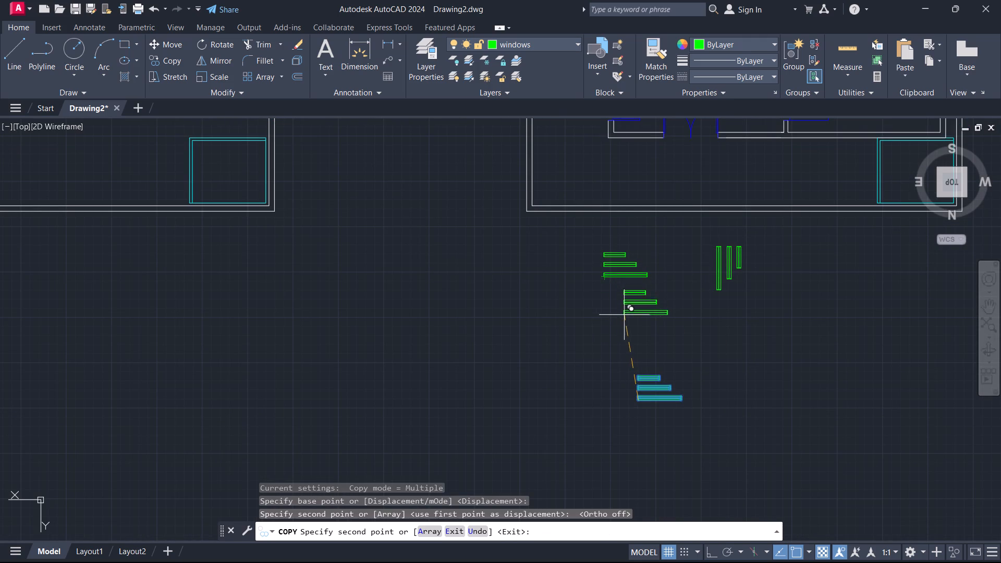
pyautogui.press('Escape')
# Erase the original set of three horizontal windows farther below the floor plan.
pyautogui.click(609, 335)
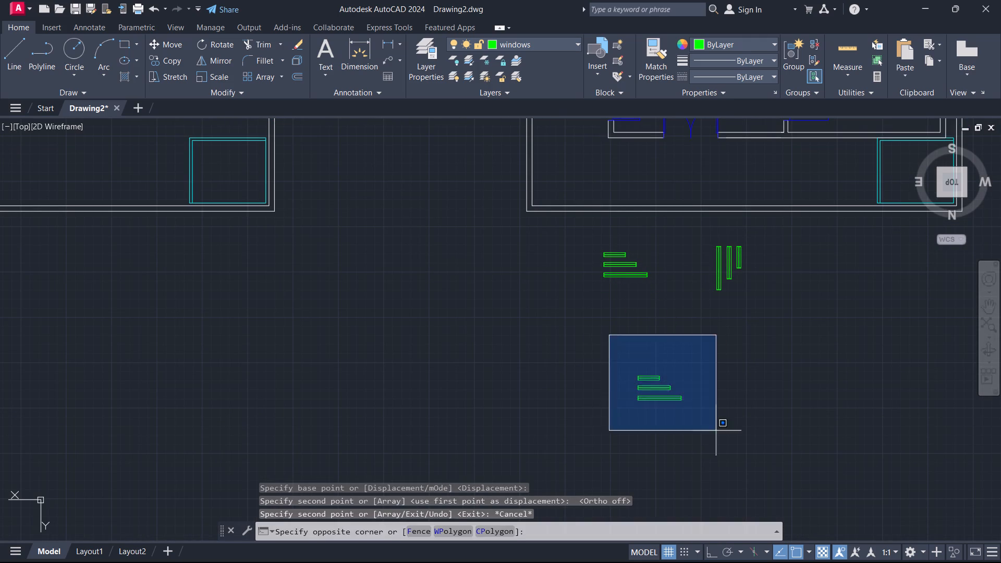
pyautogui.click(746, 493)
pyautogui.press('e')
pyautogui.press('Return')
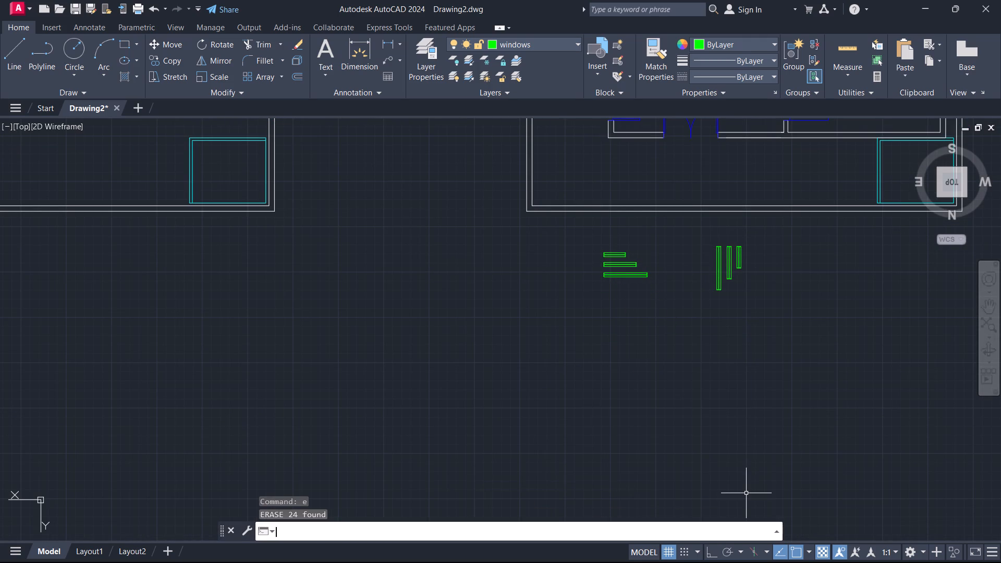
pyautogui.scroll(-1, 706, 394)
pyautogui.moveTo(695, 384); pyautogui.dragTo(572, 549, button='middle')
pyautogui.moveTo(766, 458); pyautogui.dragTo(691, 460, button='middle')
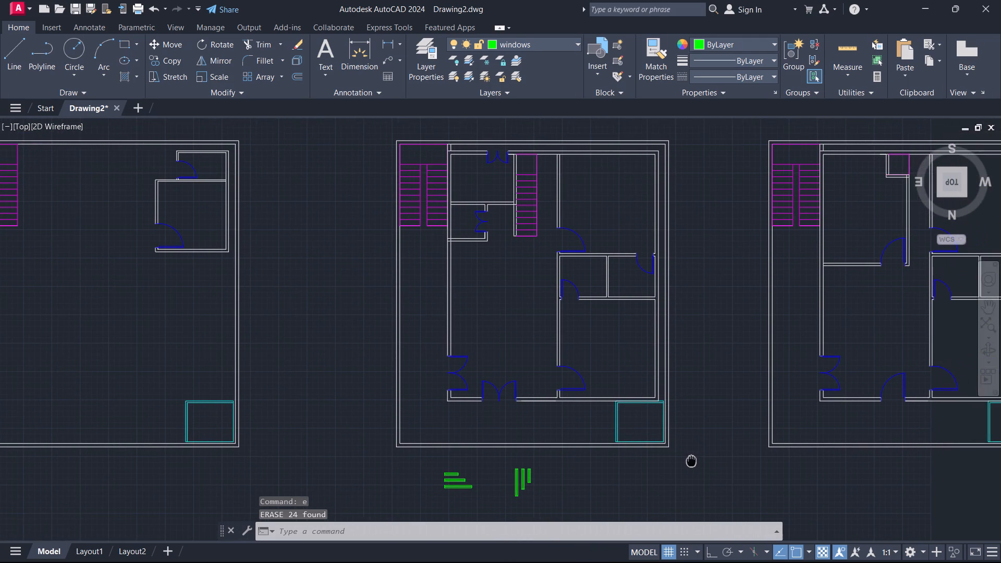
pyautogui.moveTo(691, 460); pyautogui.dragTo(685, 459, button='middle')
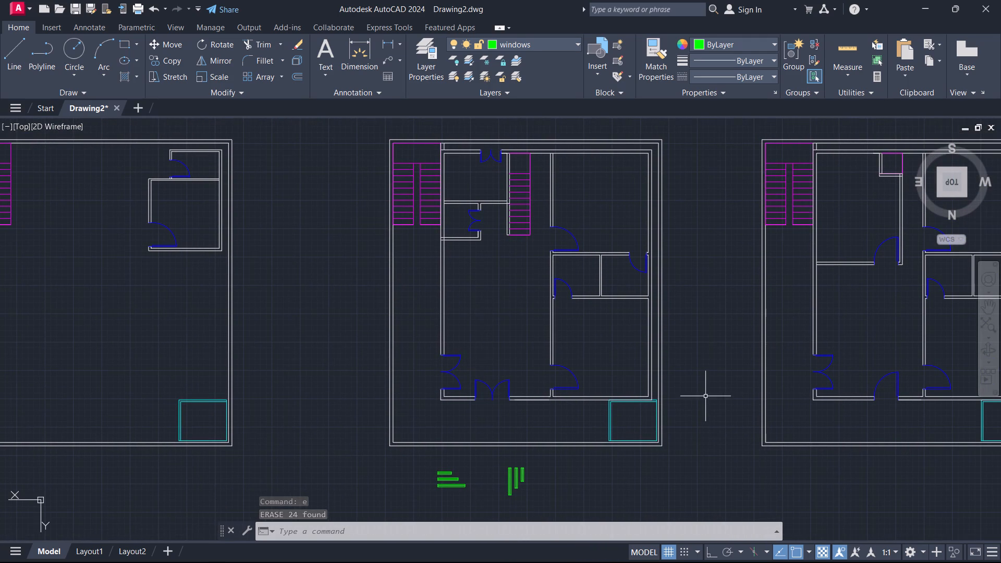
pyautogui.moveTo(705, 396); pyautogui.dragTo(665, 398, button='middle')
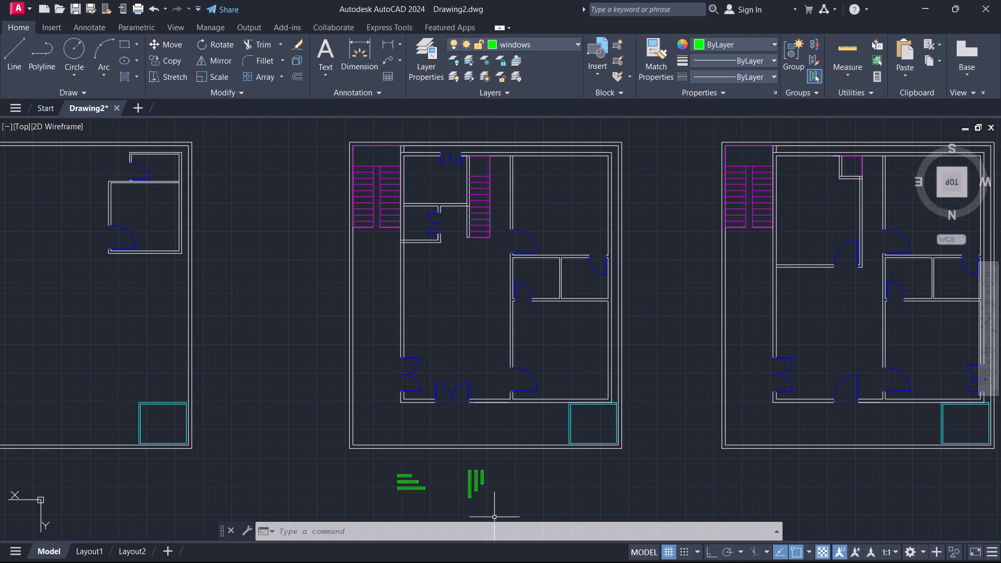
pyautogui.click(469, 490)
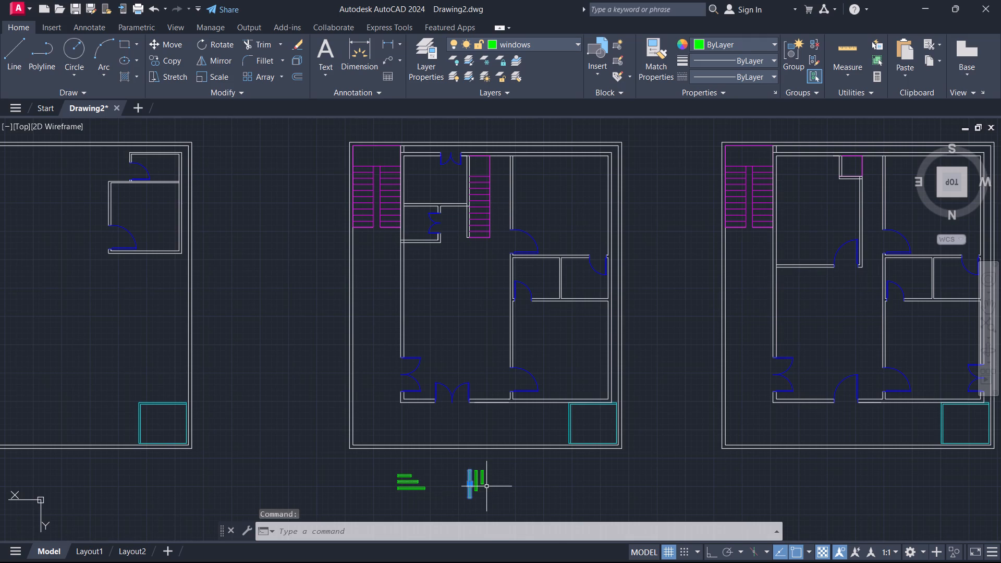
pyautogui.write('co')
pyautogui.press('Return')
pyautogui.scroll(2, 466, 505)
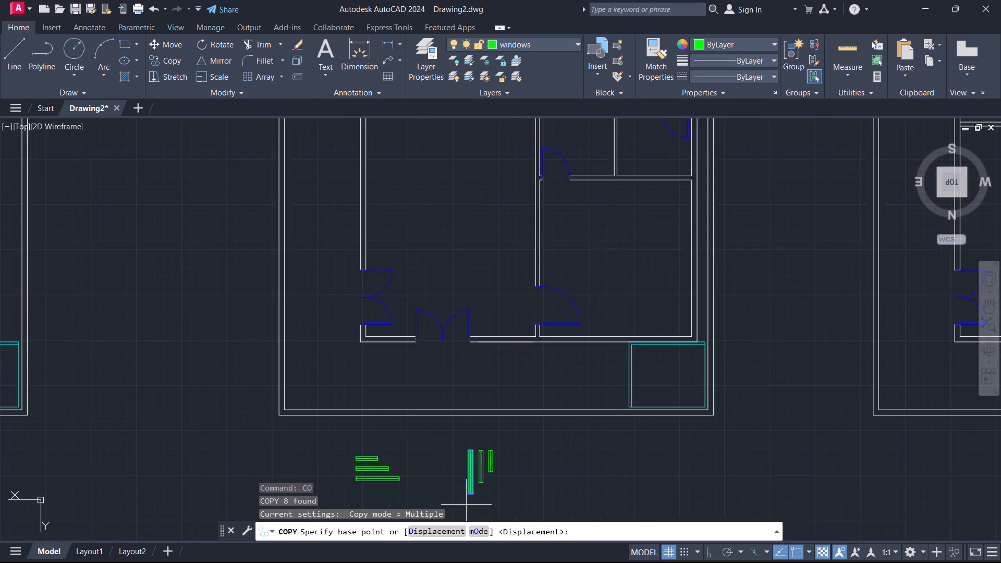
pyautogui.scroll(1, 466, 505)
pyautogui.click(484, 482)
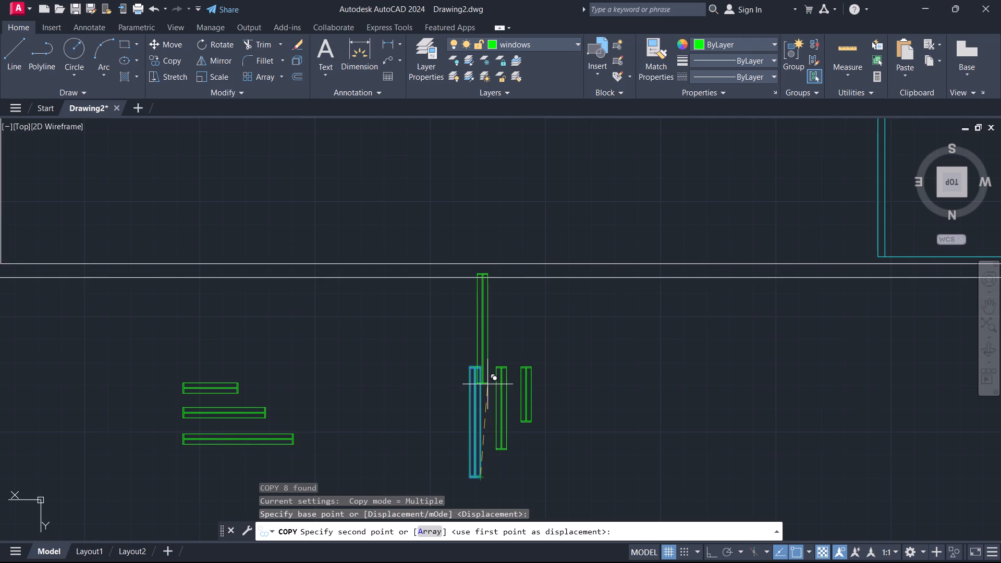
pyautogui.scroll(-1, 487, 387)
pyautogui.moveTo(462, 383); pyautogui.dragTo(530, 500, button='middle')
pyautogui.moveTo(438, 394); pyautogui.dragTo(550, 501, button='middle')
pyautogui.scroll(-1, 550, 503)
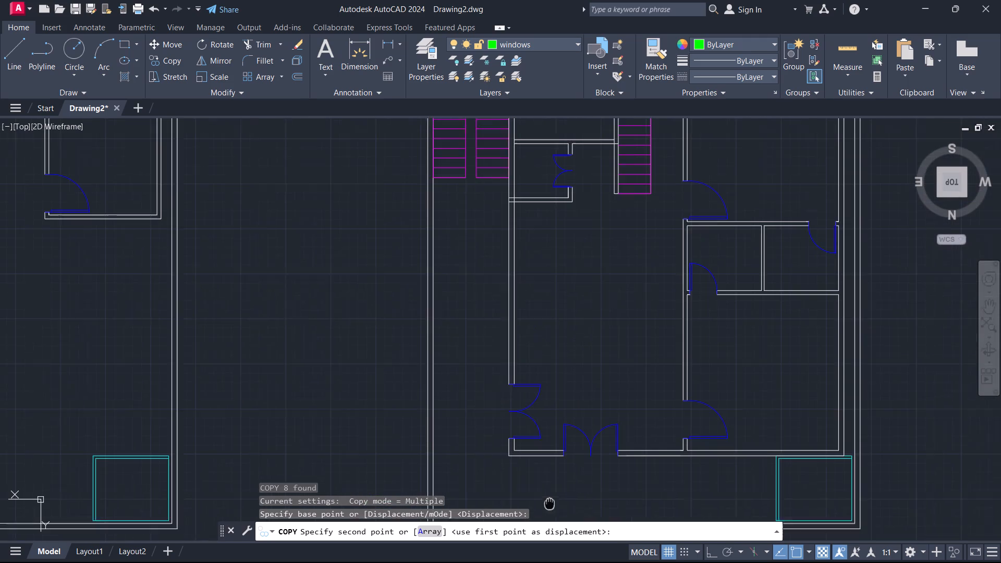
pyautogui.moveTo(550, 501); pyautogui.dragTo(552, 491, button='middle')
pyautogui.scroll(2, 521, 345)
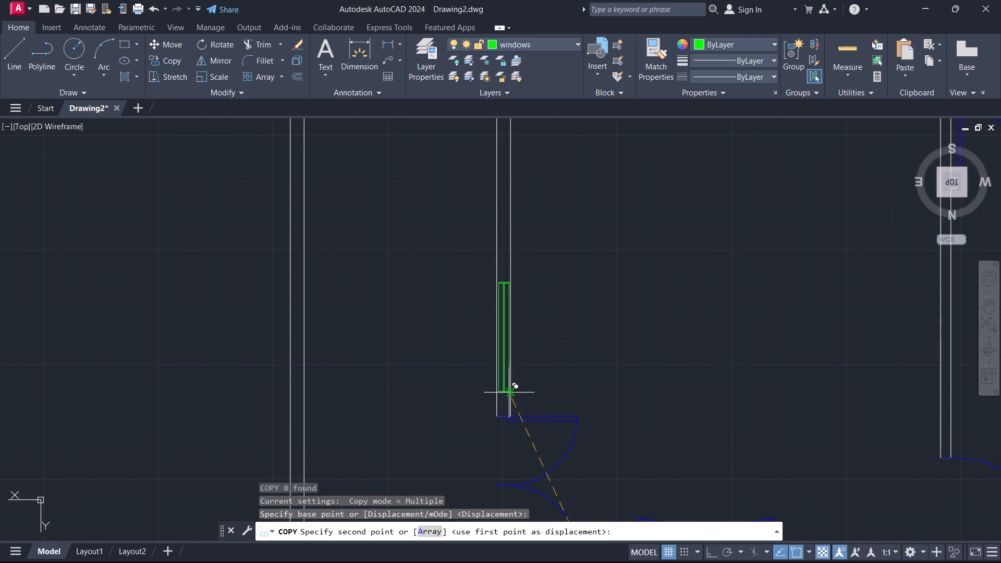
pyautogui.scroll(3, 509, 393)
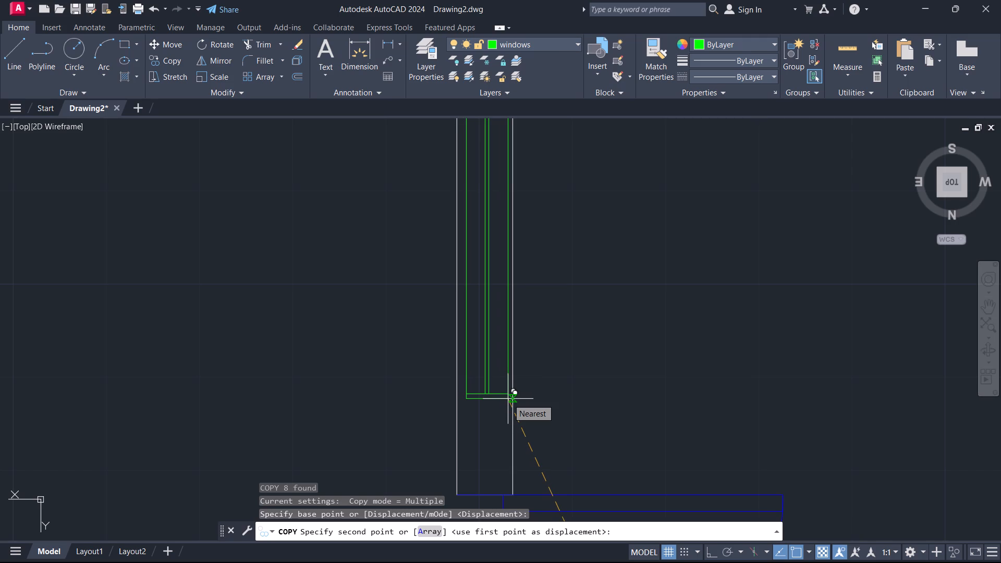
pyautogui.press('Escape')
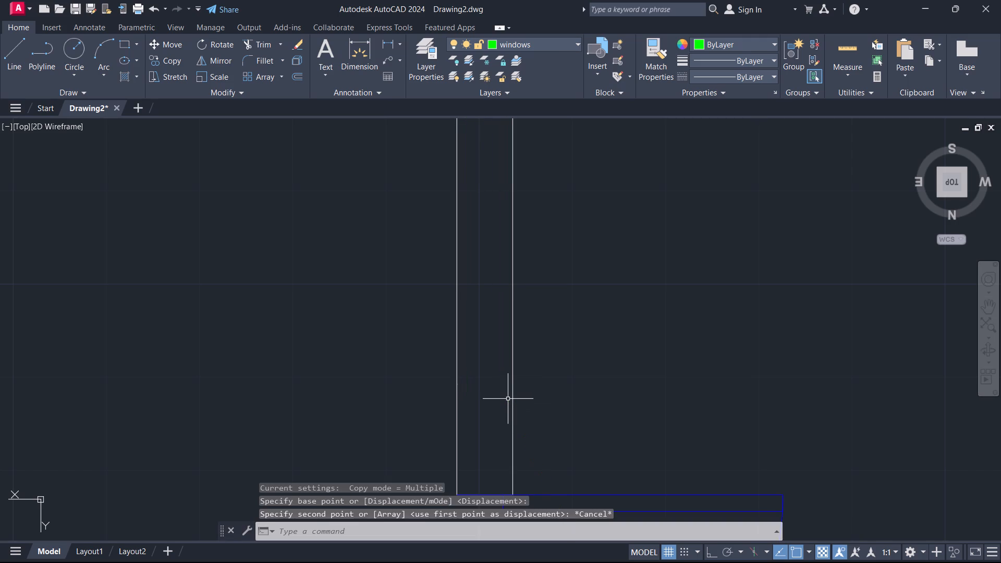
# Draw a small horizontal rectangle in the empty space below the gap between the first and middle floor plans.
pyautogui.scroll(-6, 543, 305)
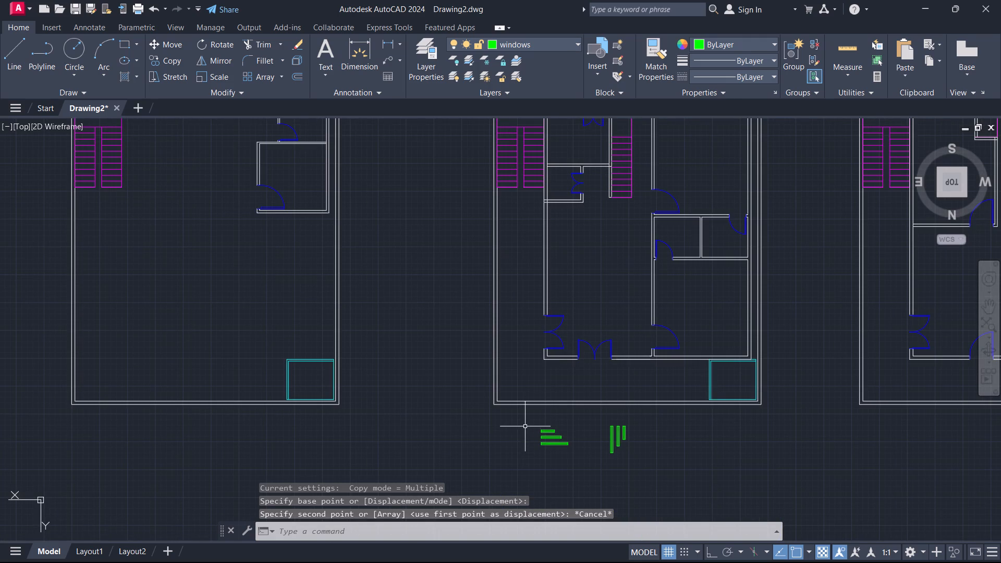
pyautogui.moveTo(603, 286); pyautogui.dragTo(510, 289, button='middle')
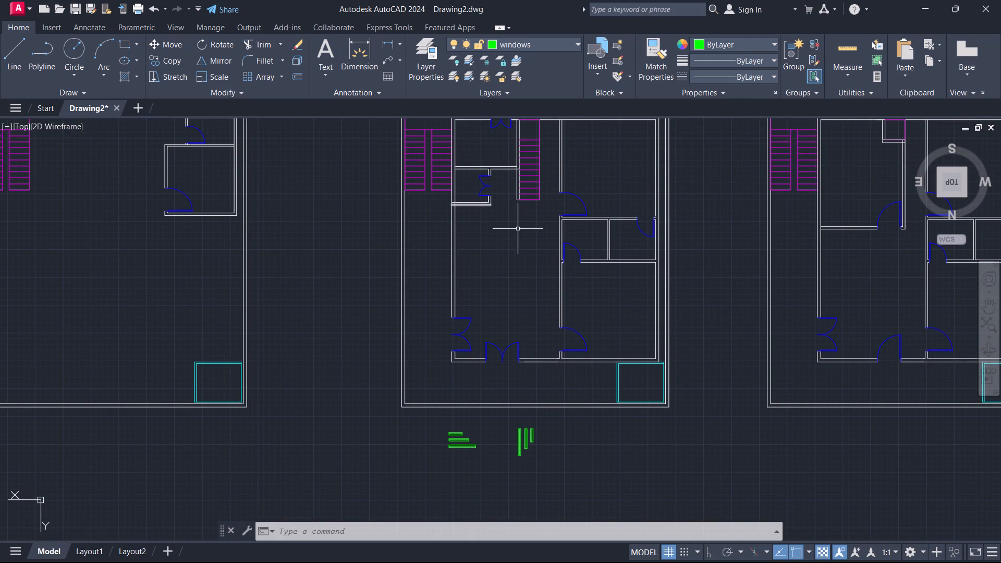
pyautogui.scroll(3, 431, 463)
pyautogui.scroll(-2, 428, 445)
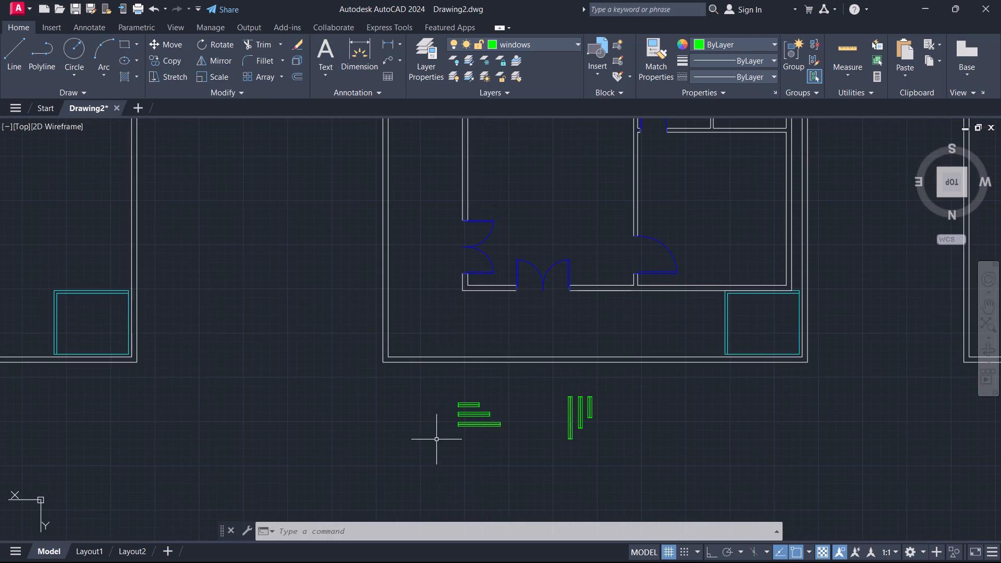
pyautogui.moveTo(395, 427); pyautogui.dragTo(599, 406, button='middle')
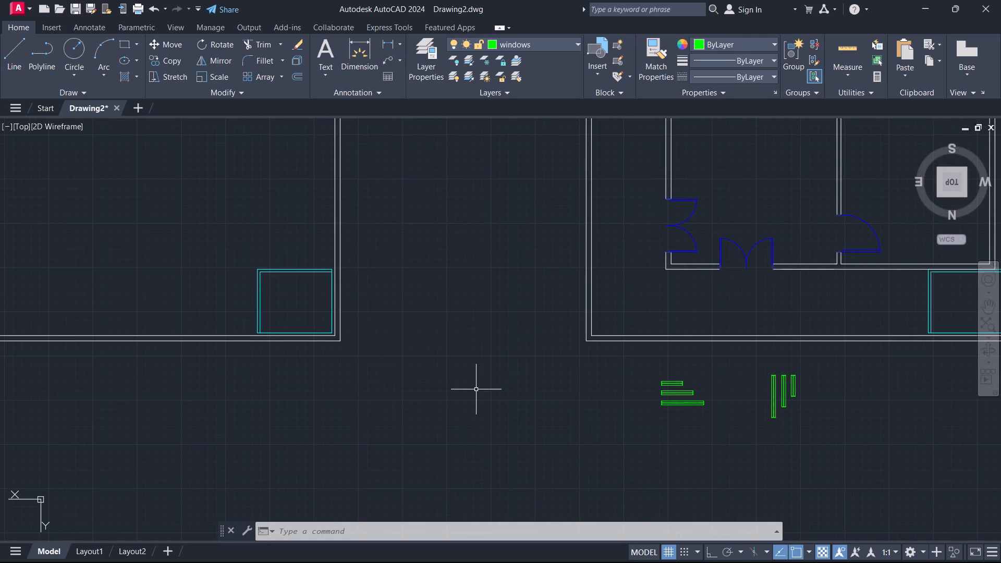
pyautogui.moveTo(457, 388); pyautogui.dragTo(559, 407, button='middle')
pyautogui.moveTo(498, 428); pyautogui.dragTo(525, 423, button='middle')
pyautogui.write('rec')
pyautogui.press('Return')
pyautogui.click(514, 407)
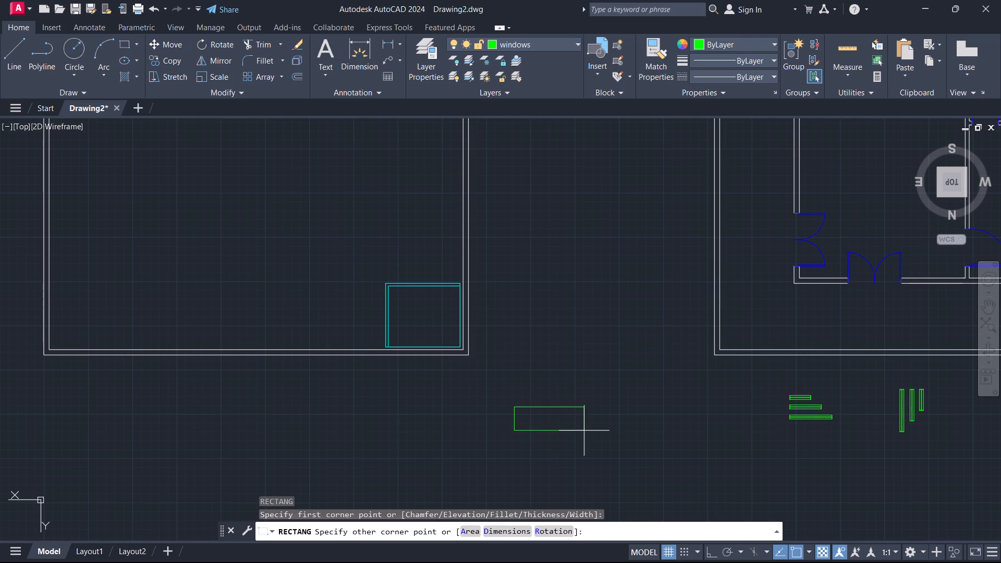
pyautogui.click(570, 422)
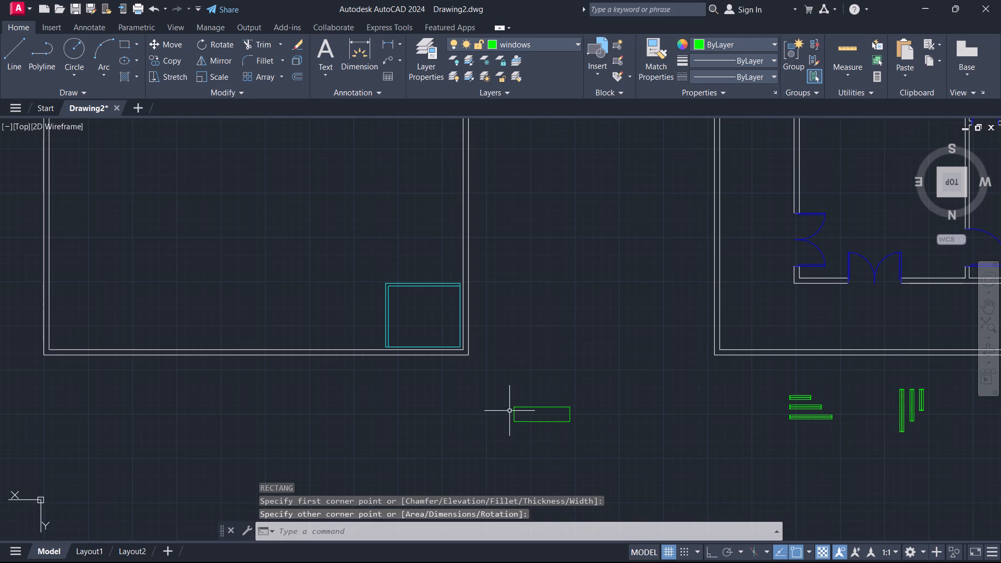
# Scale the new rectangle by reference about its corner so that its short side becomes 6".
pyautogui.click(514, 410)
pyautogui.write('sc')
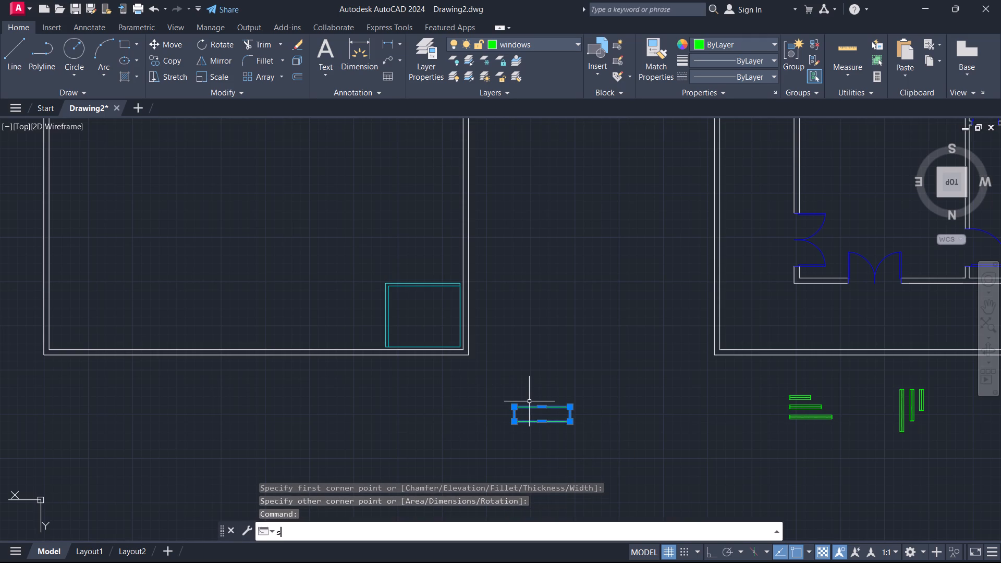
pyautogui.press('Return')
pyautogui.click(512, 402)
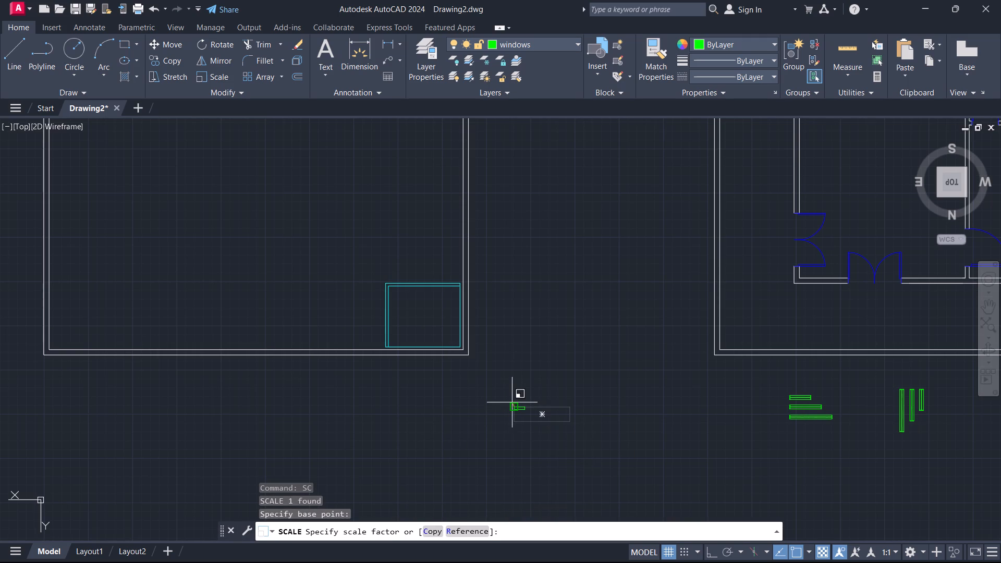
pyautogui.click(458, 532)
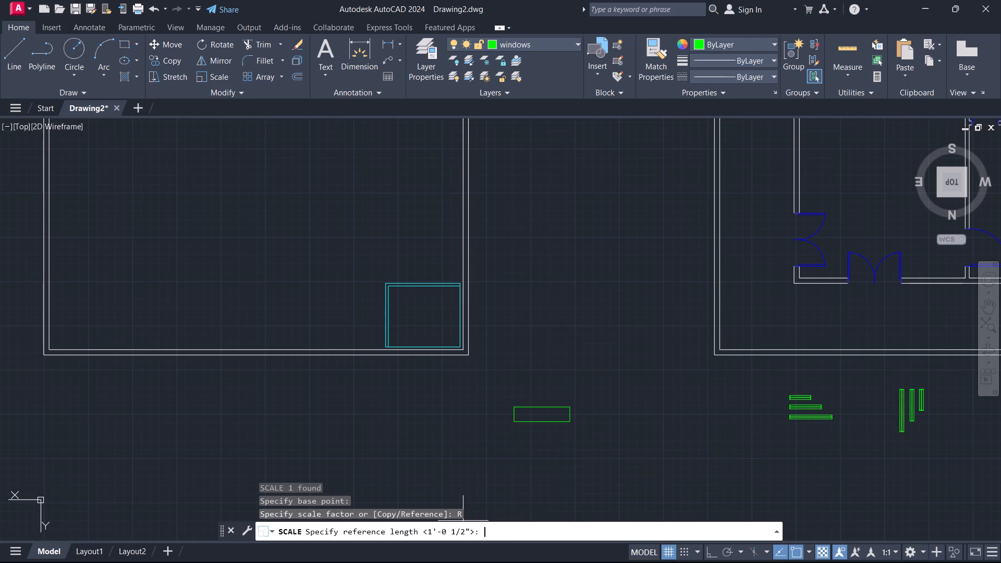
pyautogui.click(511, 406)
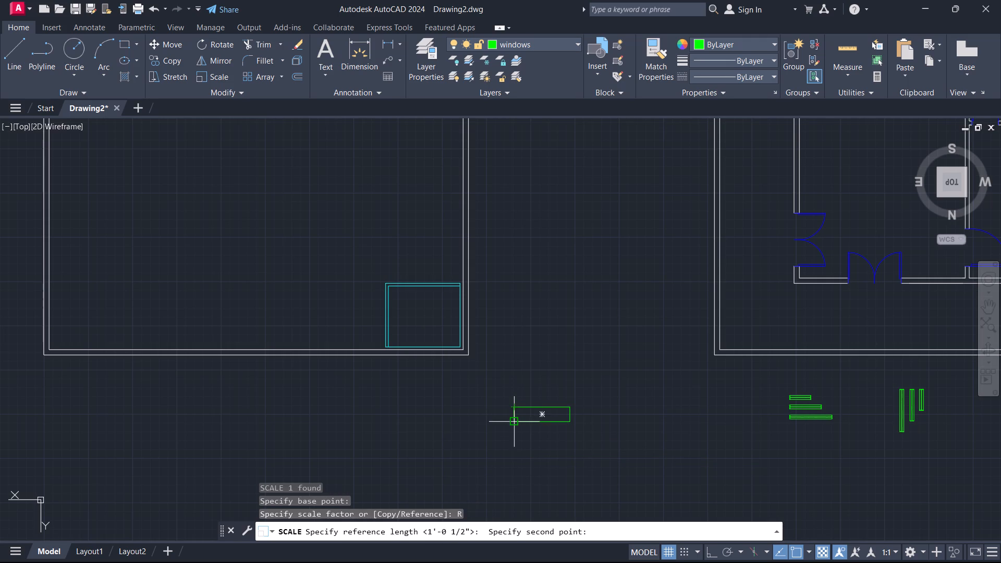
pyautogui.click(511, 421)
pyautogui.write('6"')
pyautogui.press('Return')
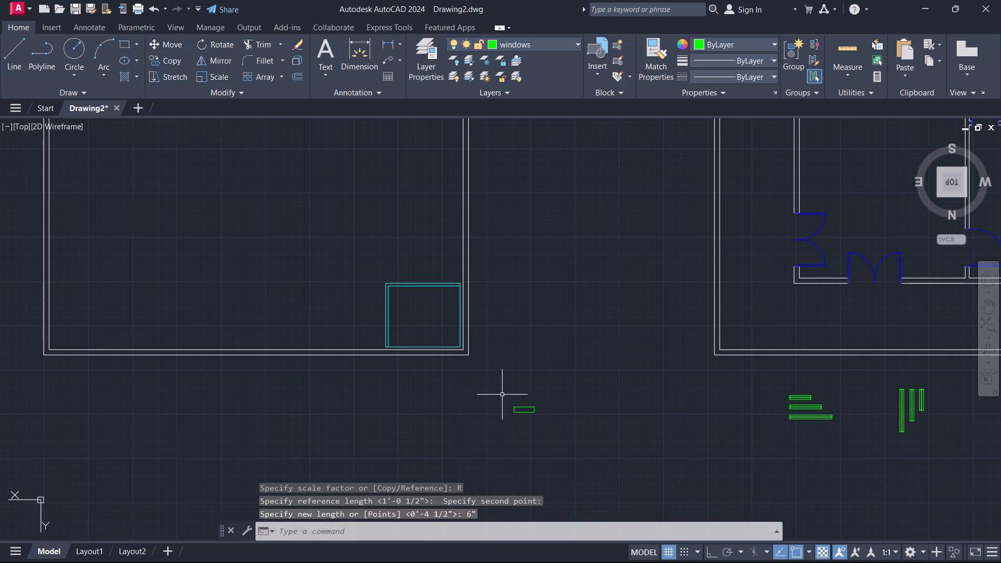
# Explode the scaled rectangle into separate lines.
pyautogui.scroll(2, 502, 395)
pyautogui.click(503, 393)
pyautogui.click(646, 471)
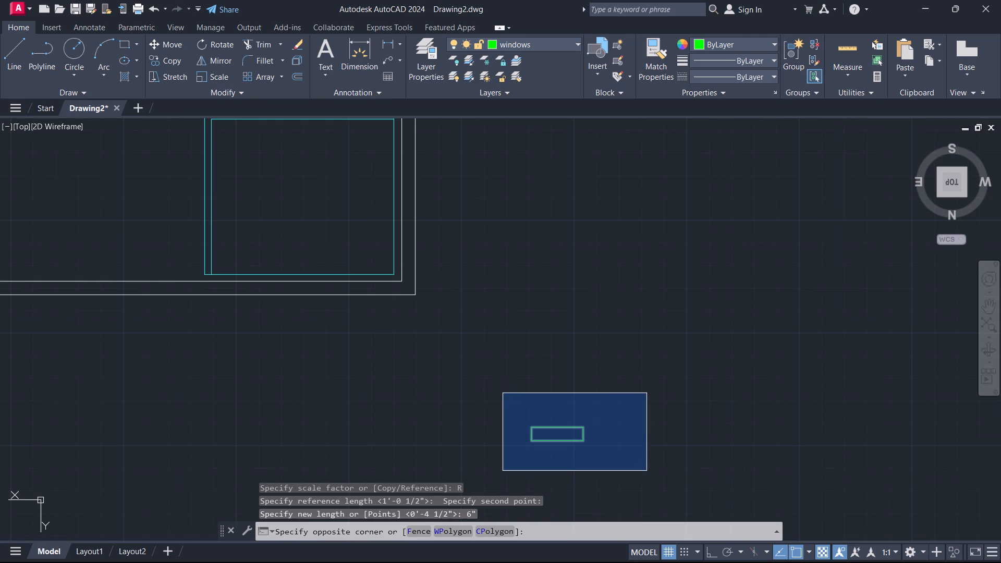
pyautogui.moveTo(567, 473); pyautogui.dragTo(602, 375, button='middle')
pyautogui.scroll(1, 567, 473)
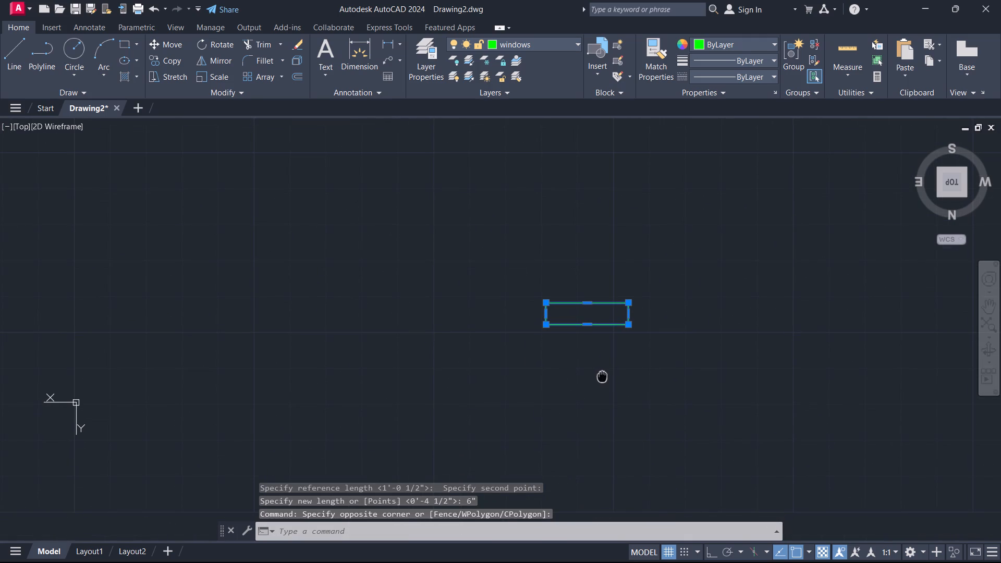
pyautogui.press('x')
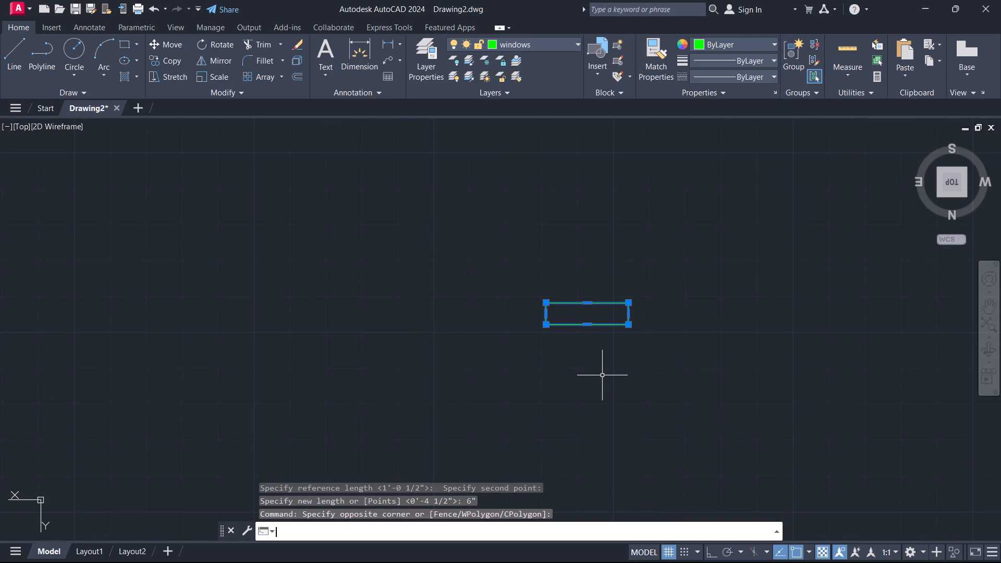
pyautogui.press('Return')
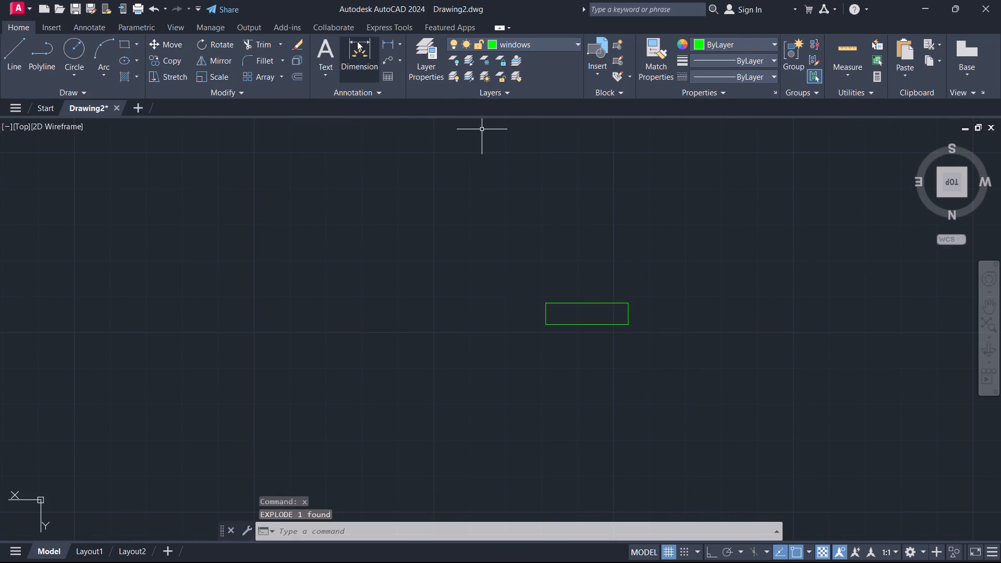
# Add a linear dimension along the long side of the exploded rectangle.
pyautogui.click(388, 40)
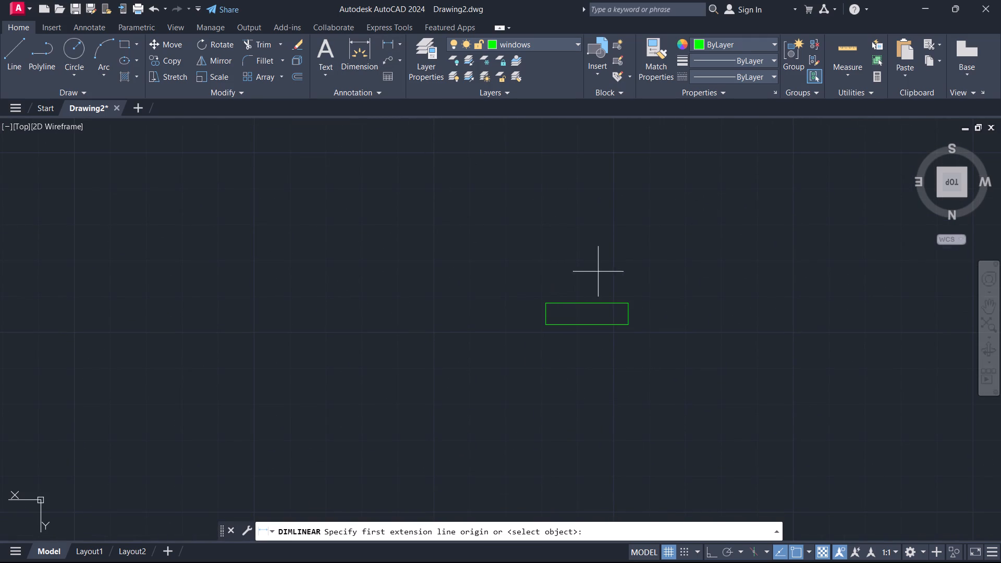
pyautogui.click(543, 299)
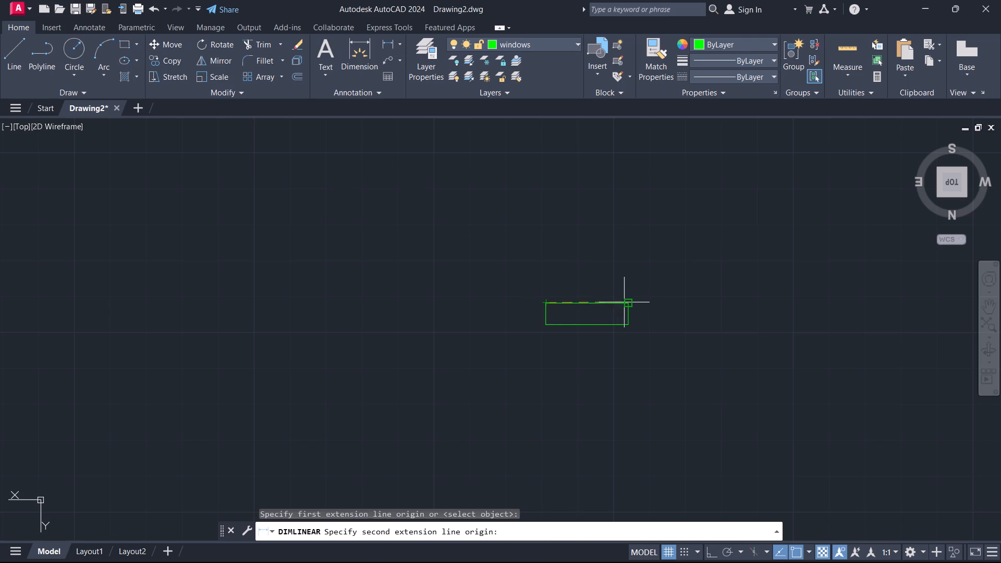
pyautogui.click(625, 303)
pyautogui.click(618, 275)
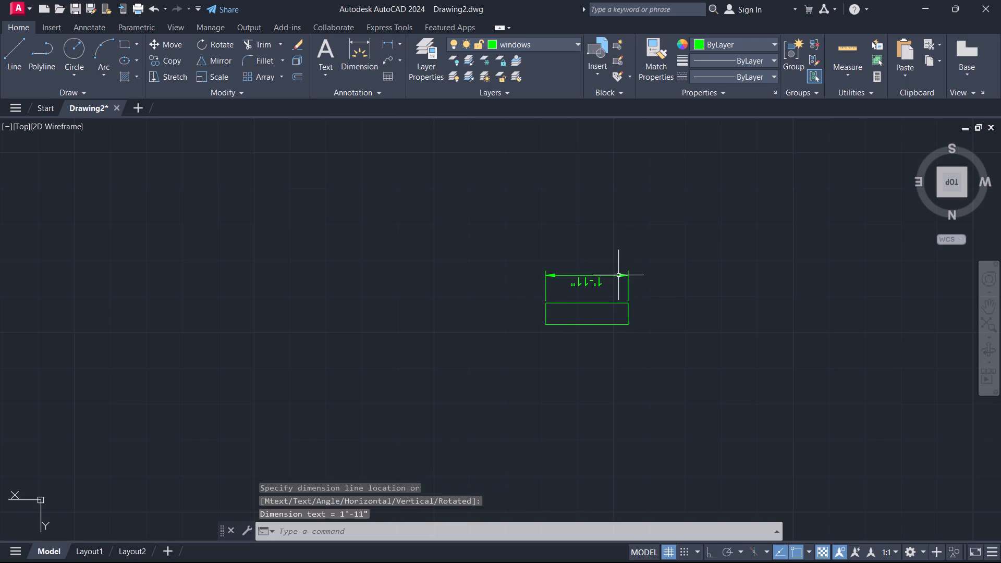
pyautogui.press('Escape')
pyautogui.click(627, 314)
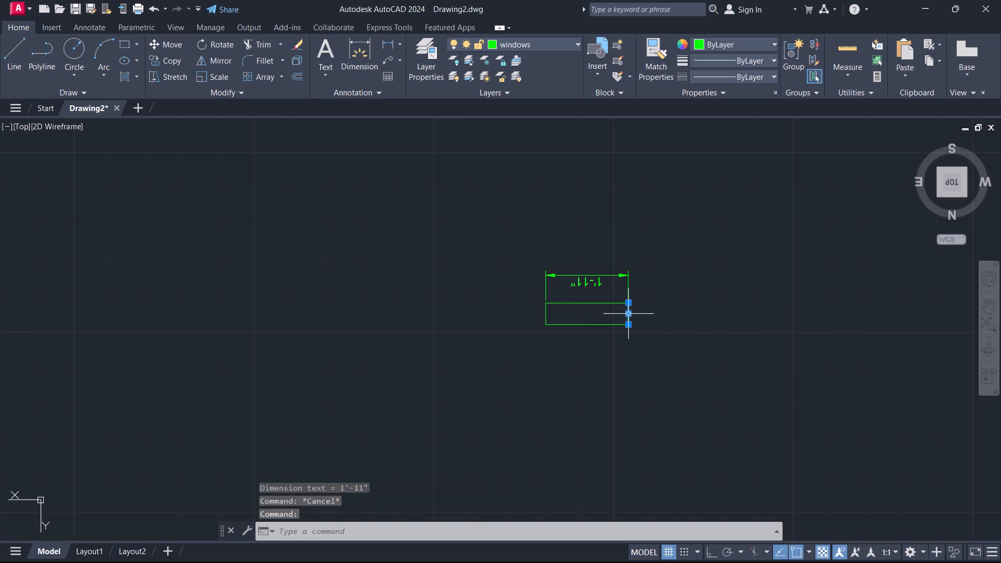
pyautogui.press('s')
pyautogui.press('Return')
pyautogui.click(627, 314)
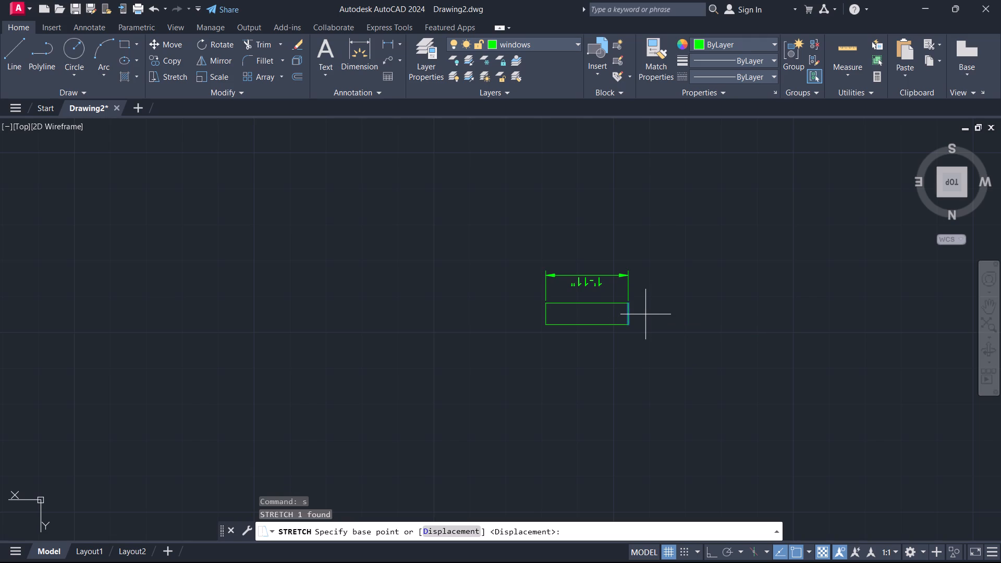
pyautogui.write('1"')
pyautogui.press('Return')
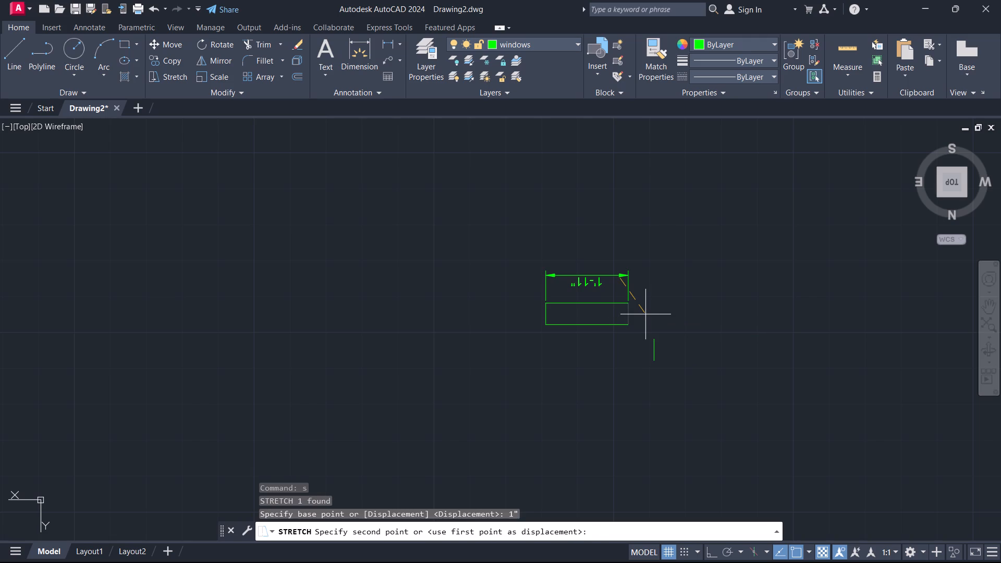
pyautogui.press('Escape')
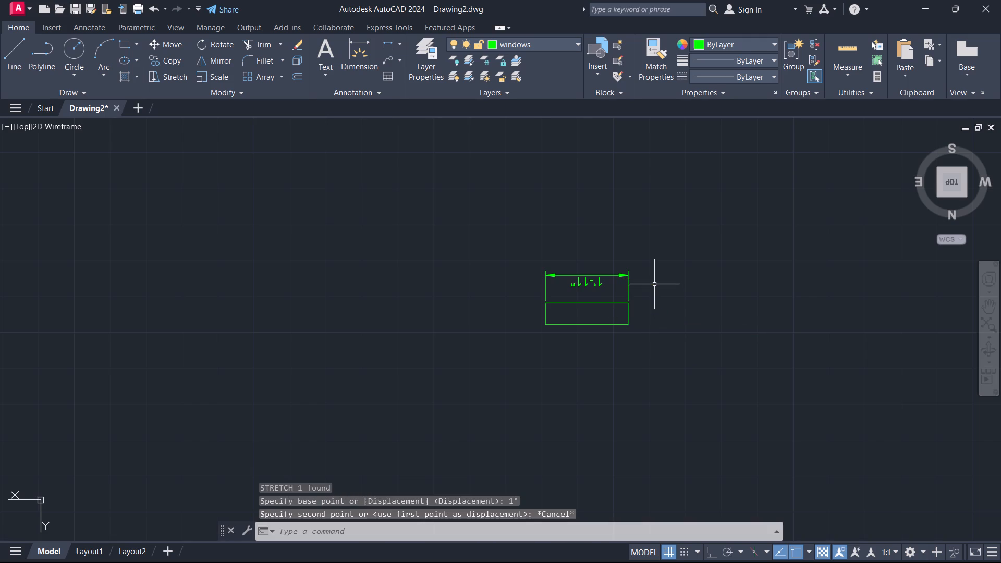
# With Ortho on, use Stretch to shift the rectangle's right-hand short line 1" outward along 180°.
pyautogui.press('F8')
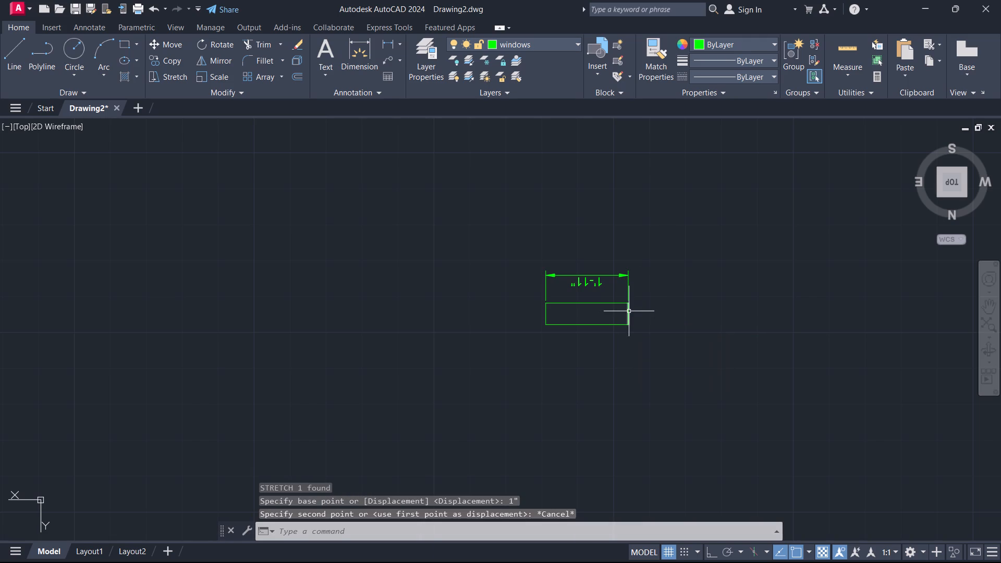
pyautogui.click(629, 311)
pyautogui.press('s')
pyautogui.press('Return')
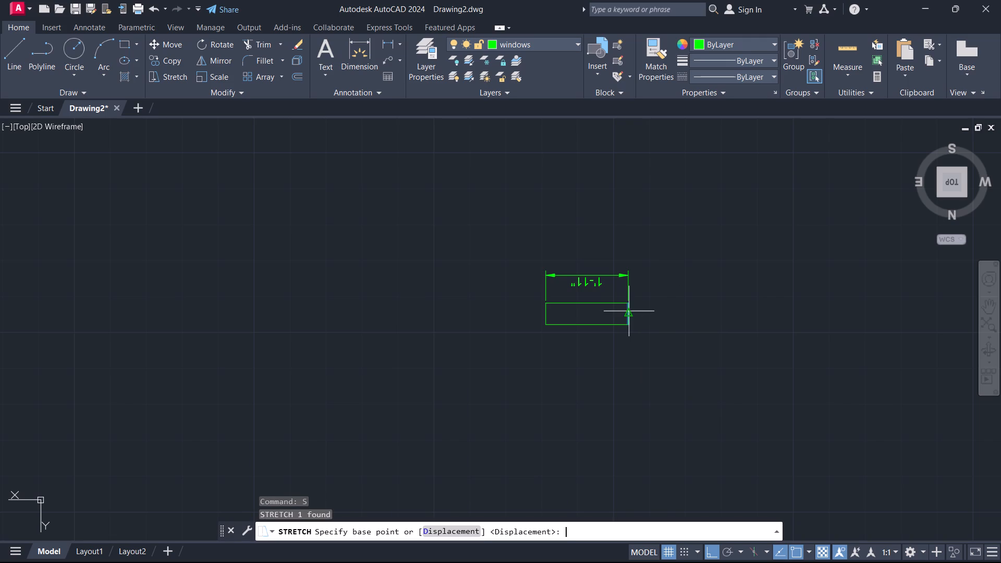
pyautogui.click(629, 315)
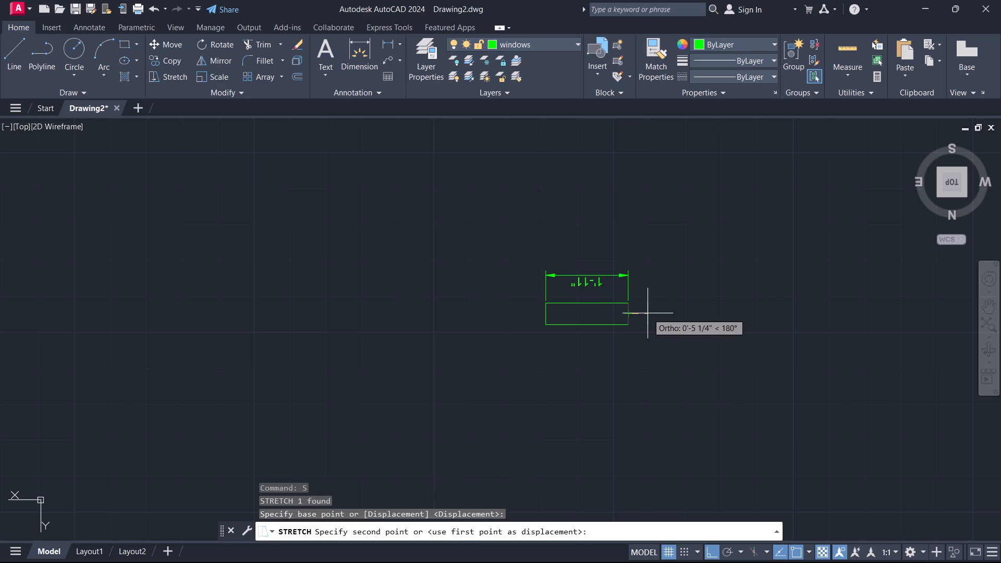
pyautogui.write("1'")
pyautogui.press('BackSpace')
pyautogui.hotkey('shift', '"')
pyautogui.press('Return')
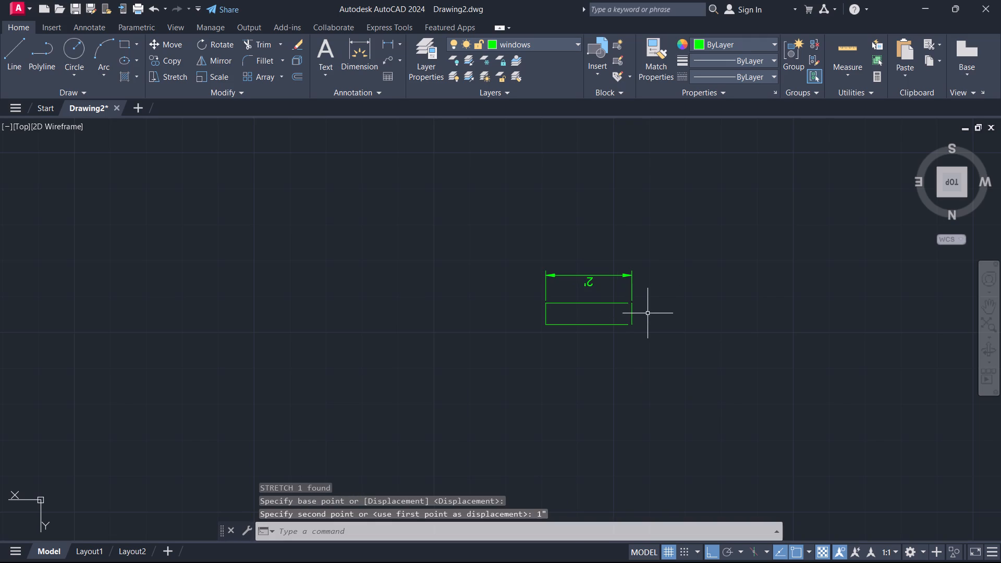
# Extend the rectangle's two long lines to meet the shifted short line.
pyautogui.scroll(2, 613, 309)
pyautogui.press('Escape')
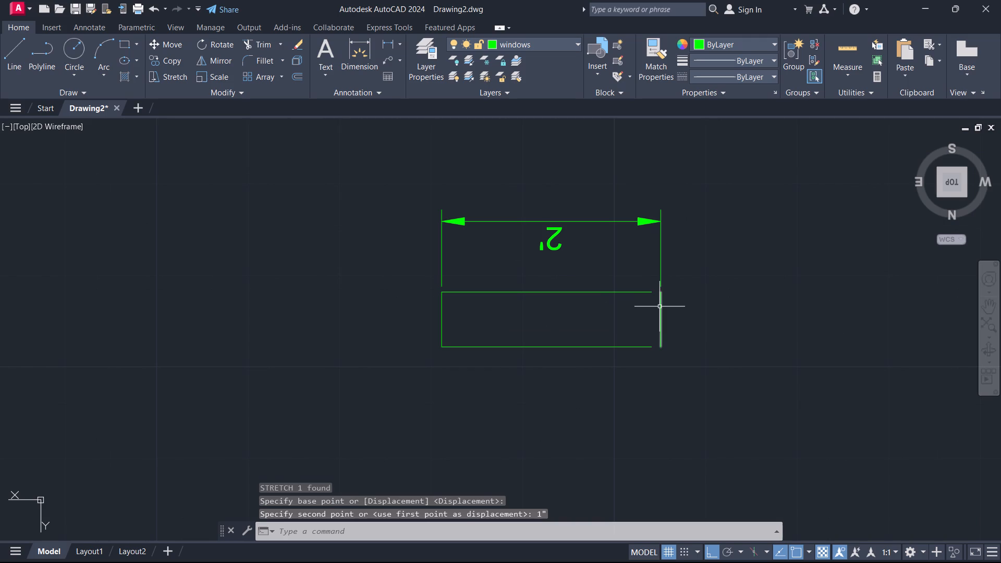
pyautogui.write('ex')
pyautogui.press('Return')
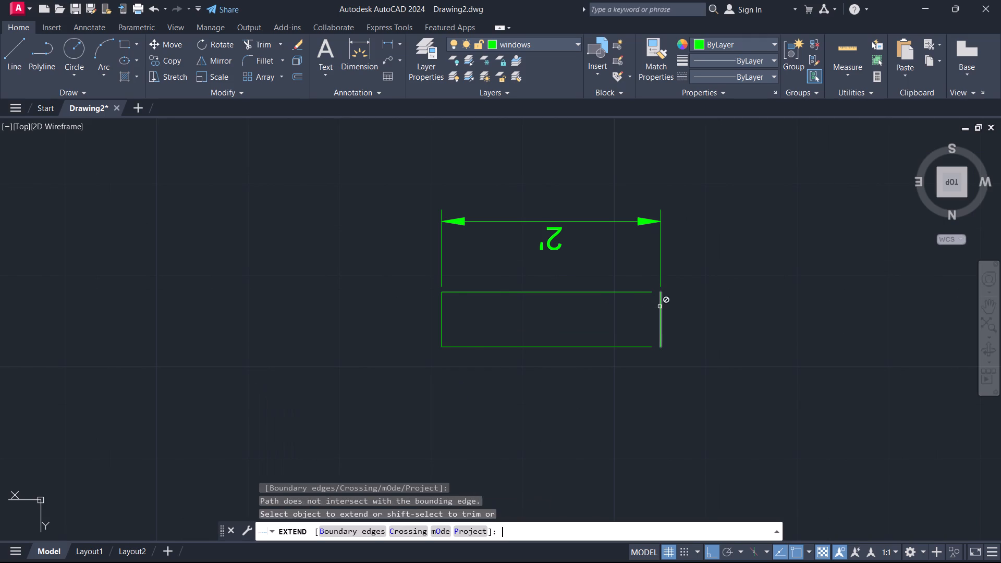
pyautogui.click(634, 292)
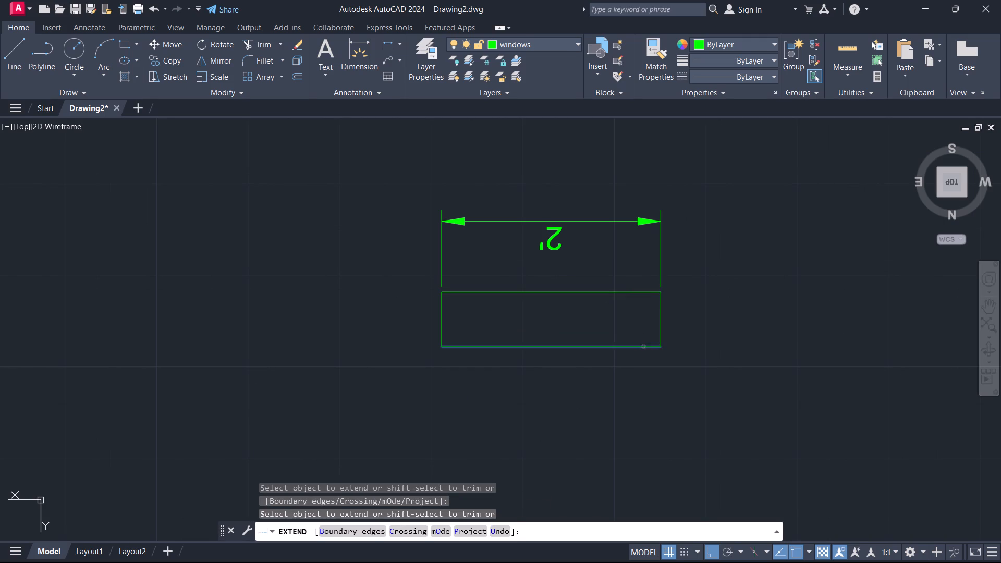
pyautogui.click(643, 347)
pyautogui.press('Escape')
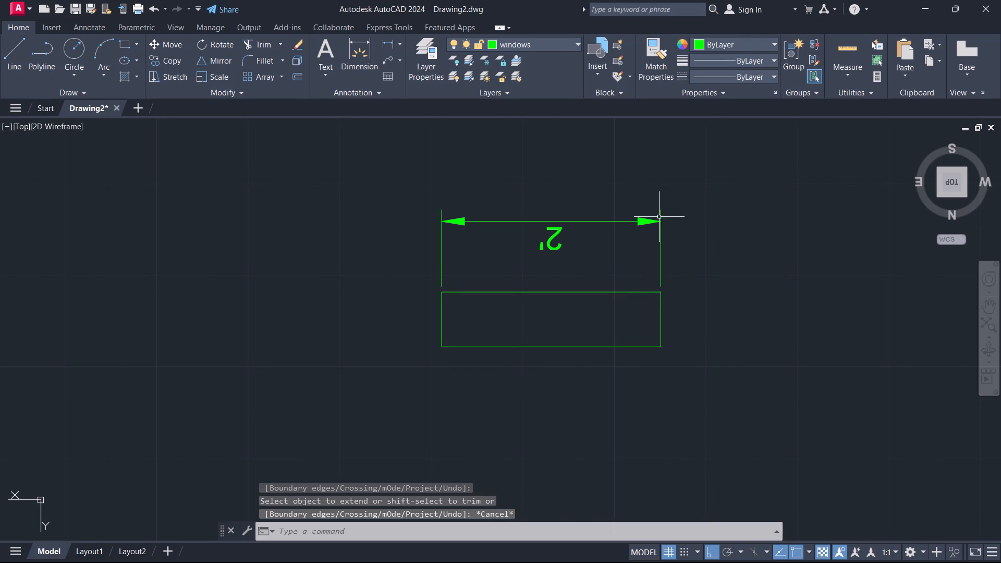
# Erase the linear dimension above the rectangle.
pyautogui.click(655, 222)
pyautogui.press('e')
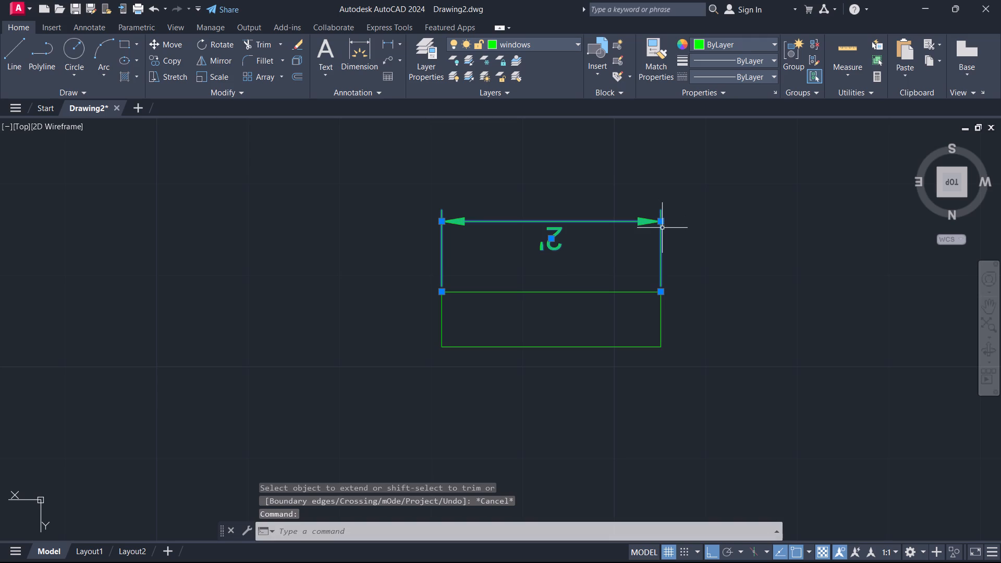
pyautogui.press('Return')
# Copy the rectangle's four lines twice straight down along 90°, the first copy about 8 3/4" away and the second farther below.
pyautogui.click(365, 262)
pyautogui.click(716, 373)
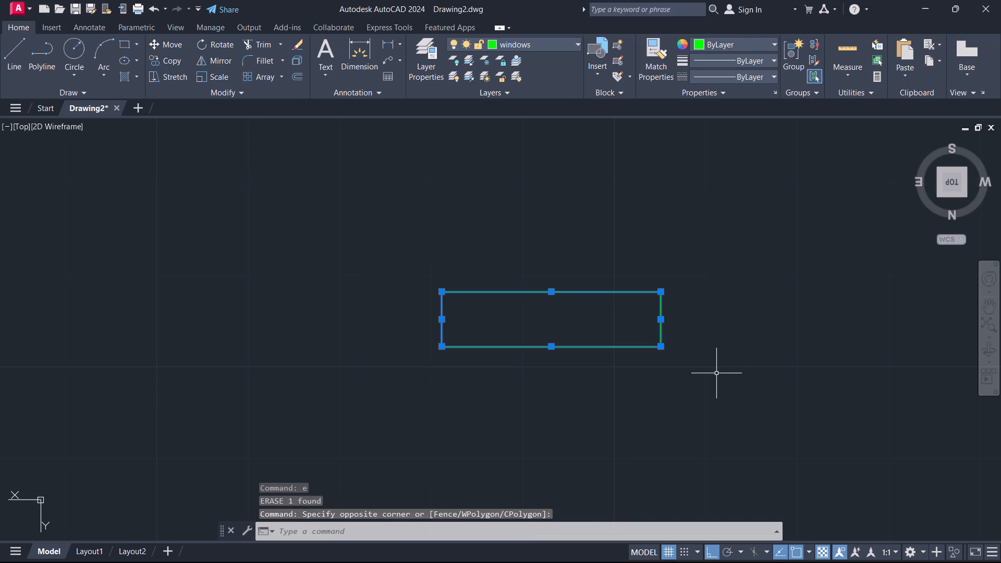
pyautogui.write('co')
pyautogui.press('Return')
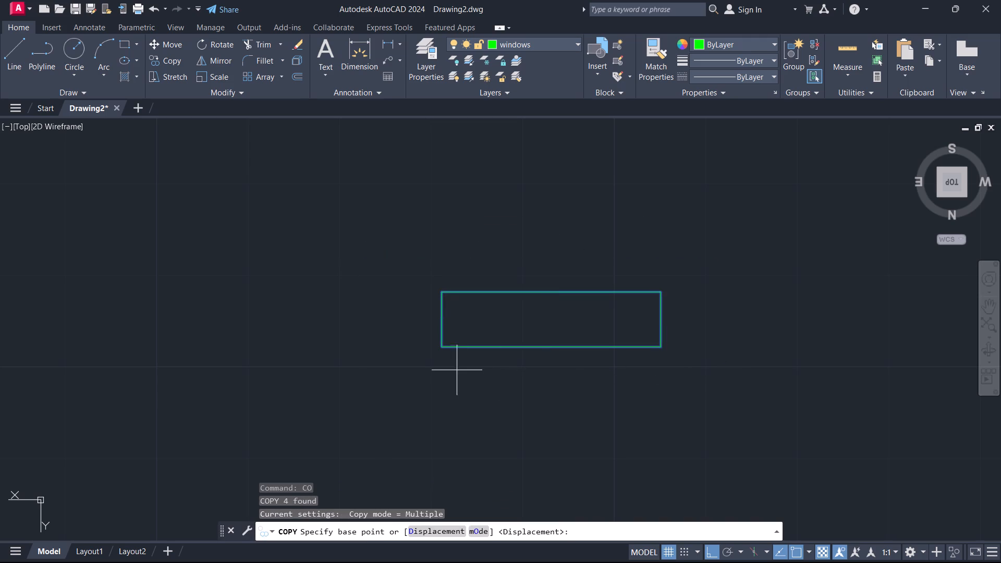
pyautogui.click(442, 349)
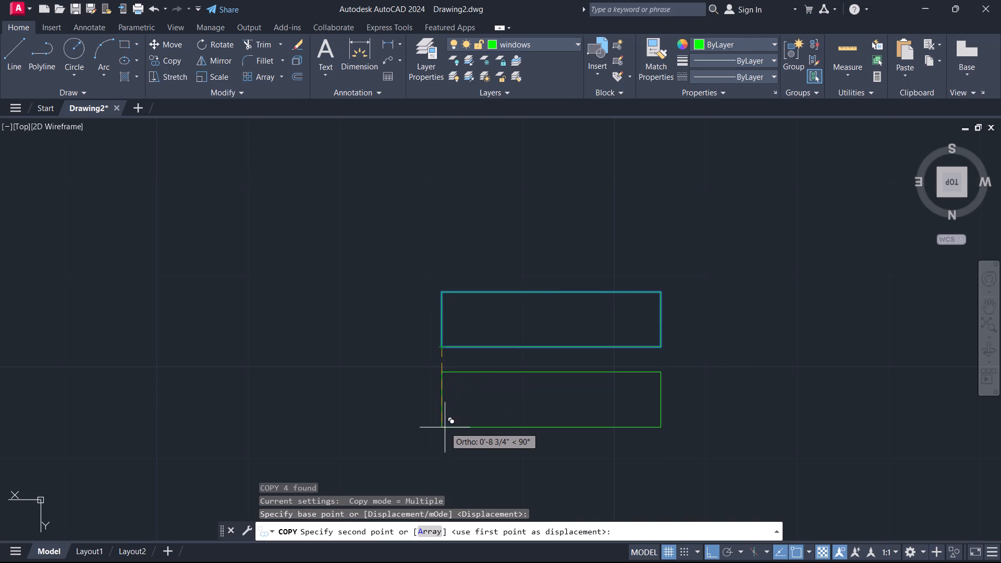
pyautogui.click(445, 428)
pyautogui.scroll(-2, 471, 395)
pyautogui.click(462, 452)
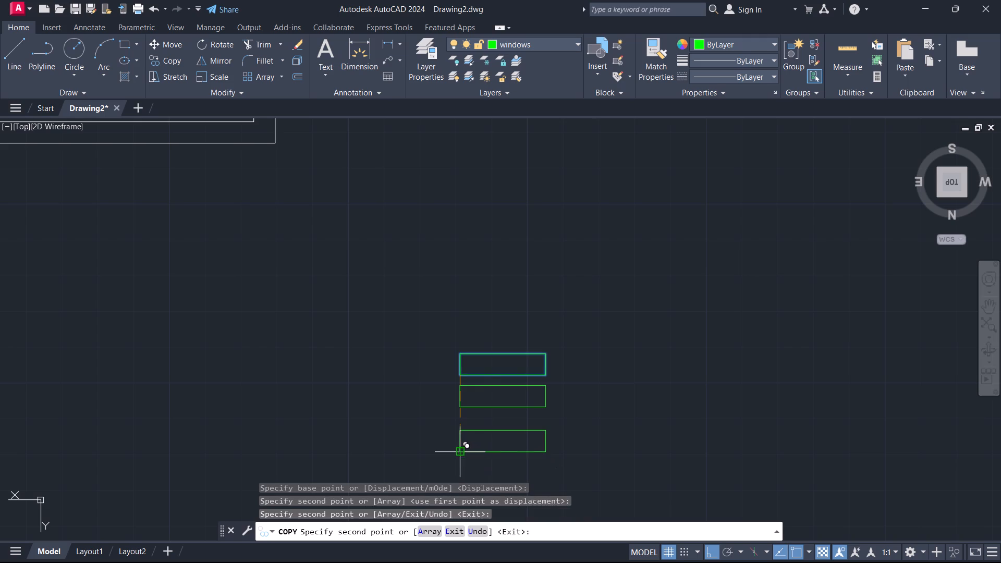
pyautogui.press('Escape')
# Use Stretch to shift the middle rectangle's right-hand short line 1' outward along 180°.
pyautogui.moveTo(561, 432); pyautogui.dragTo(559, 325, button='middle')
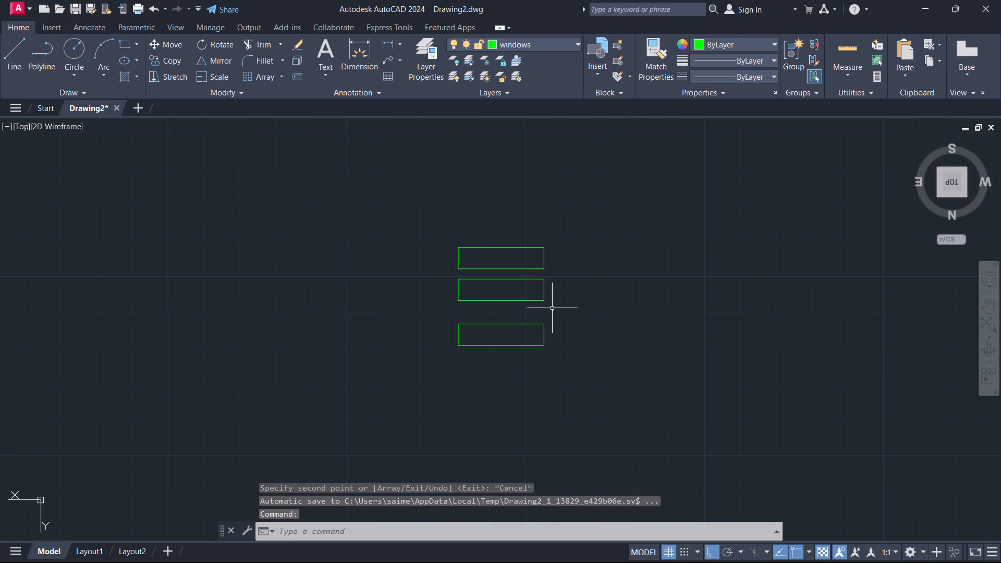
pyautogui.click(544, 288)
pyautogui.press('s')
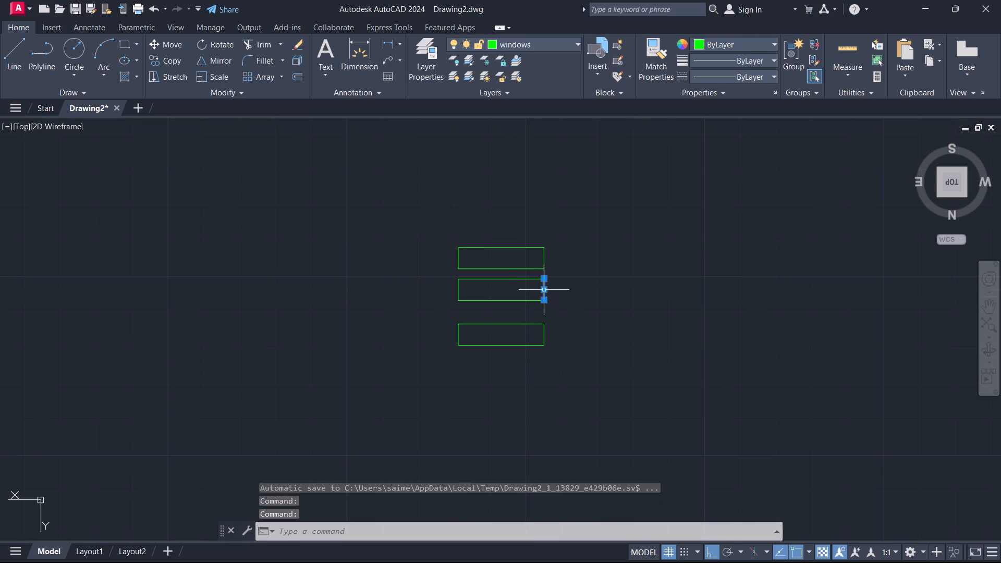
pyautogui.press('Return')
pyautogui.click(544, 288)
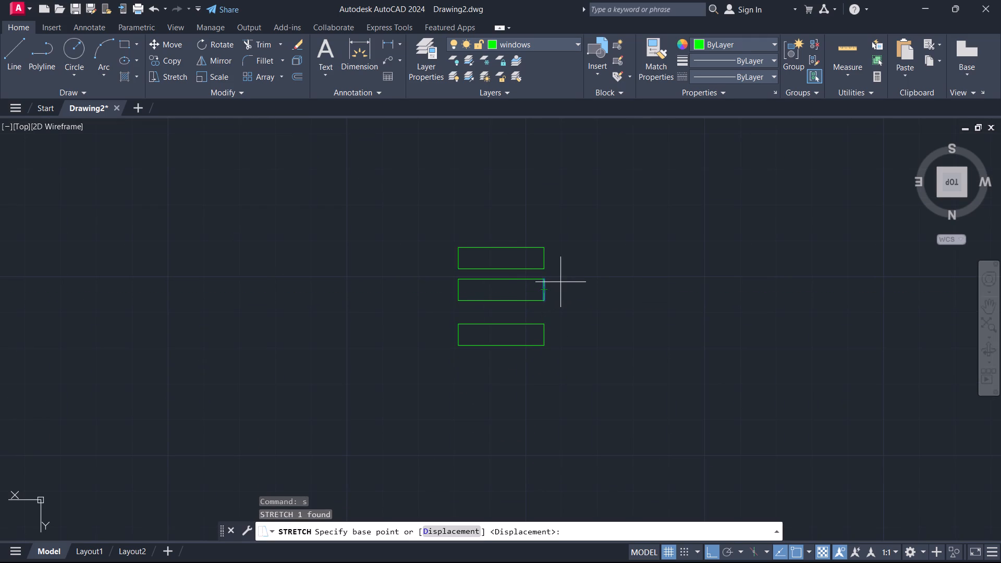
pyautogui.click(547, 289)
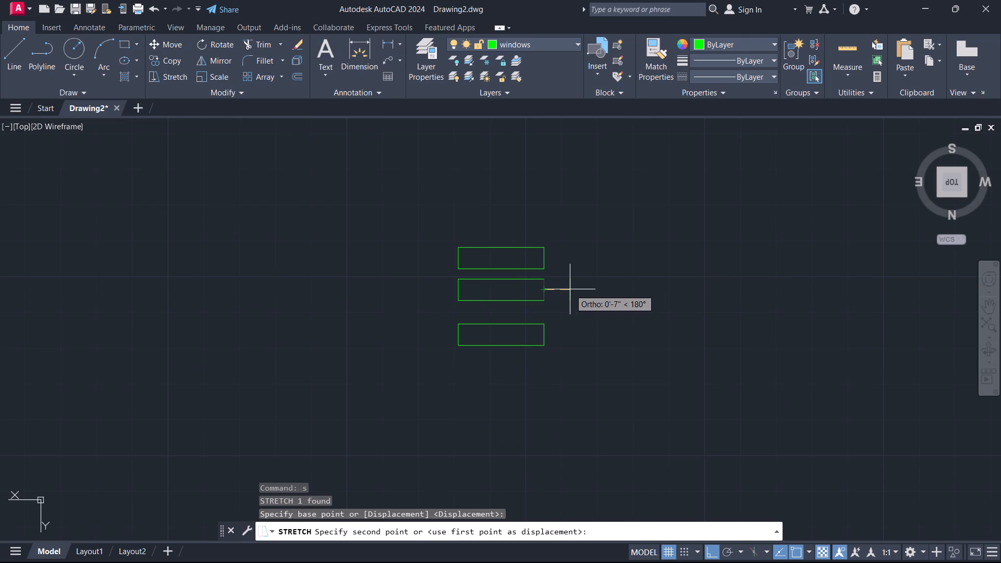
pyautogui.write("1'")
pyautogui.press('Return')
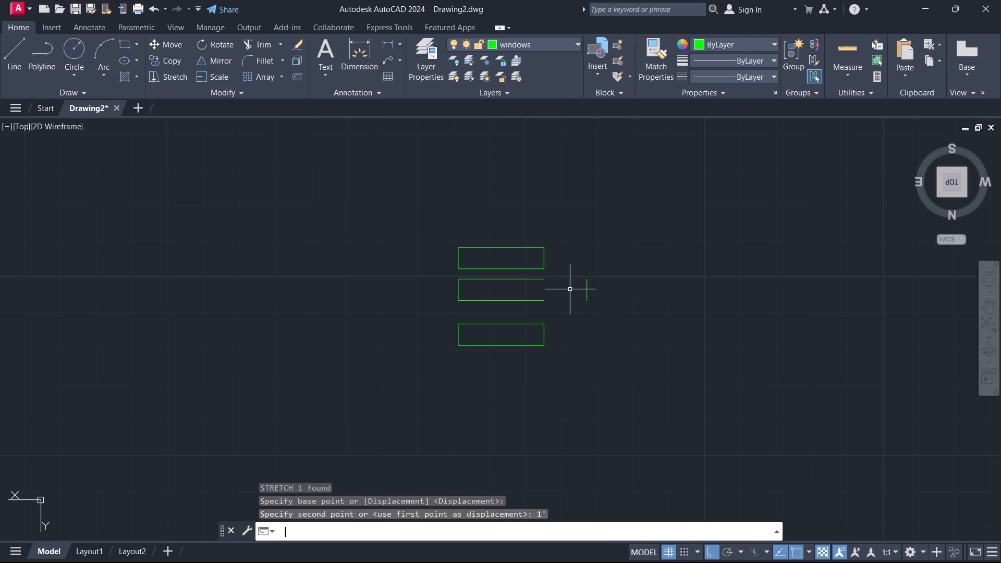
# Use Stretch to shift the bottom rectangle's right-hand short line 2' outward along 180°.
pyautogui.click(545, 337)
pyautogui.press('s')
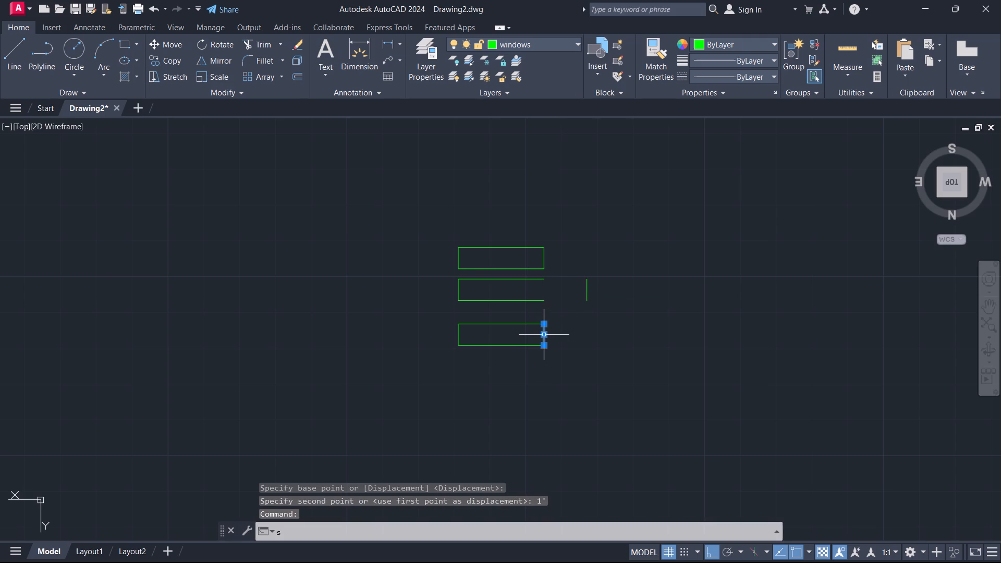
pyautogui.press('Return')
pyautogui.click(545, 337)
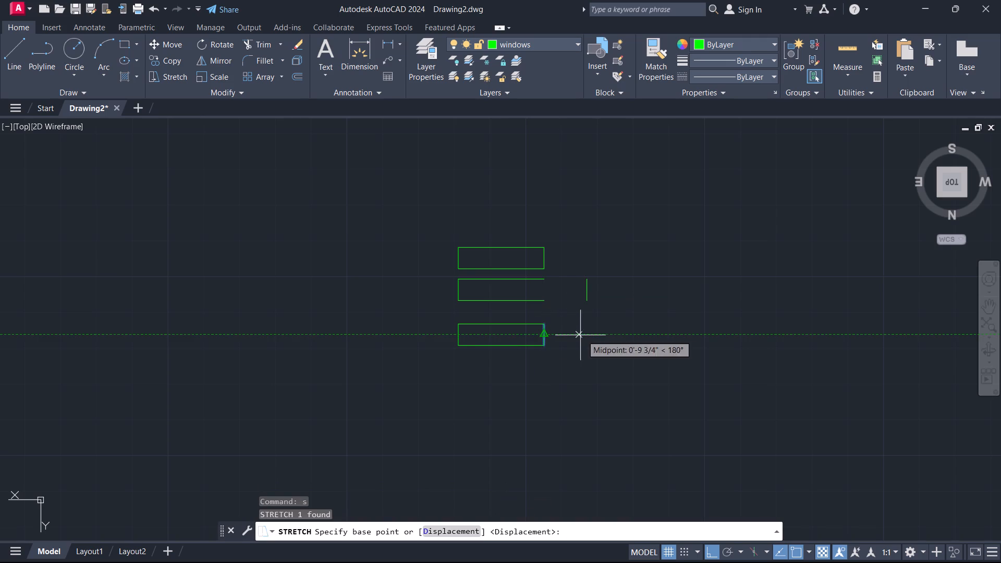
pyautogui.click(544, 336)
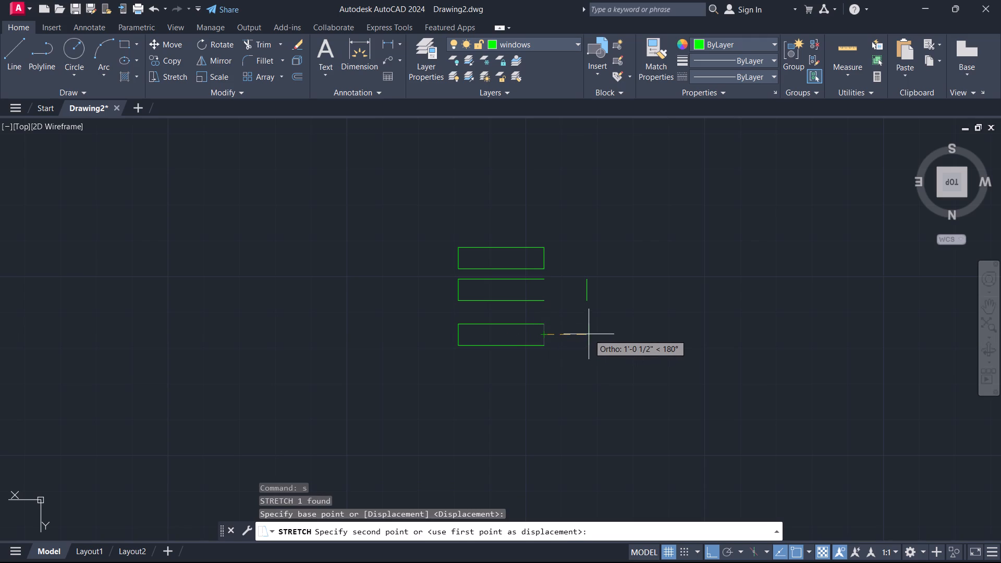
pyautogui.write("2'")
pyautogui.press('Return')
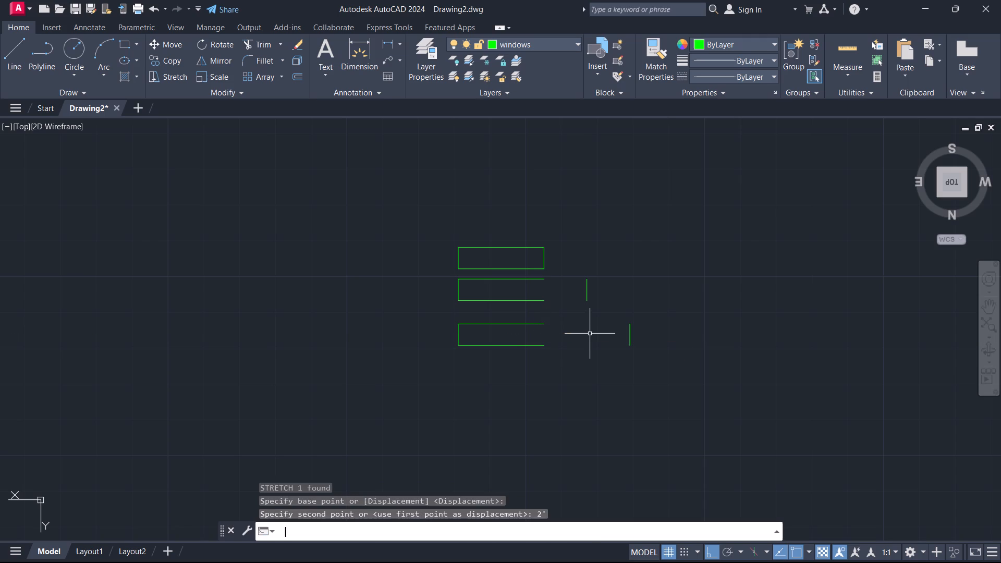
pyautogui.press('Escape')
# Extend the long lines of the middle and bottom rectangles to meet their shifted short lines.
pyautogui.write('ex')
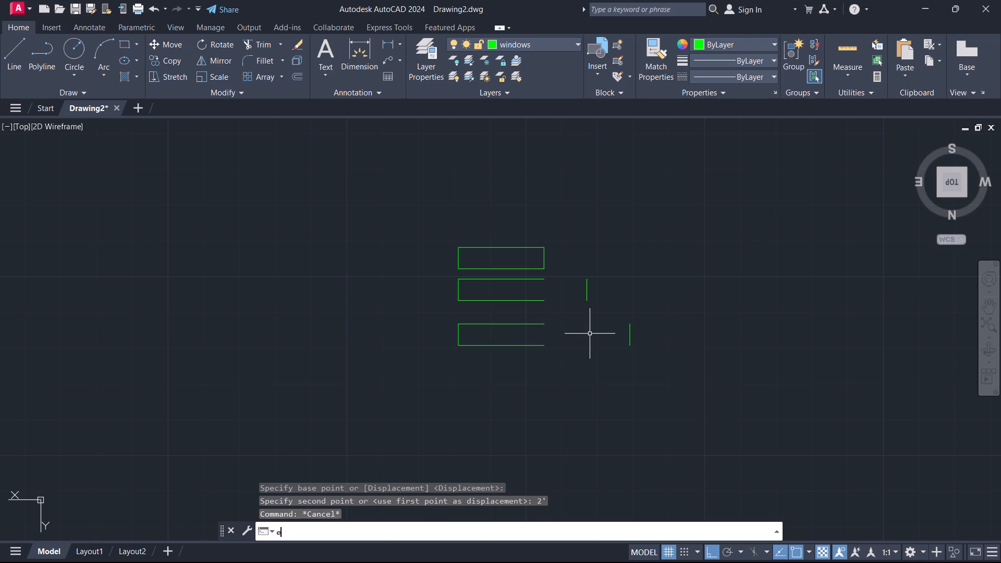
pyautogui.press('Return')
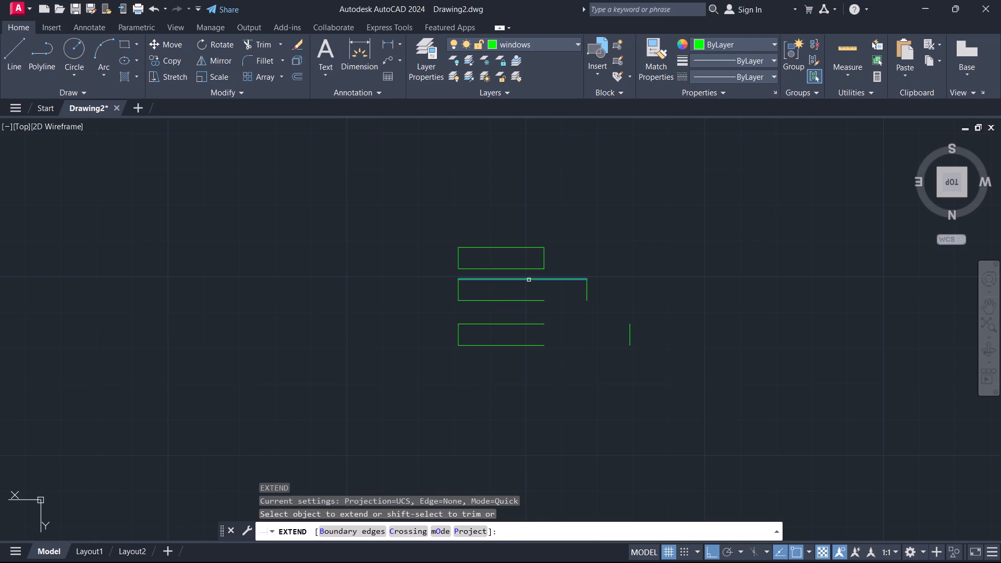
pyautogui.click(529, 280)
pyautogui.click(529, 300)
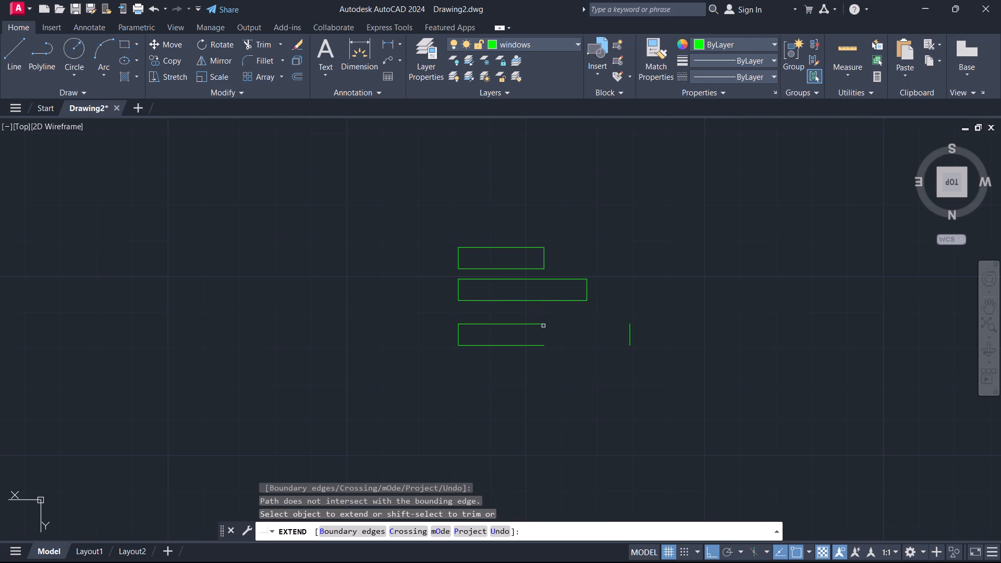
pyautogui.click(543, 323)
pyautogui.click(540, 346)
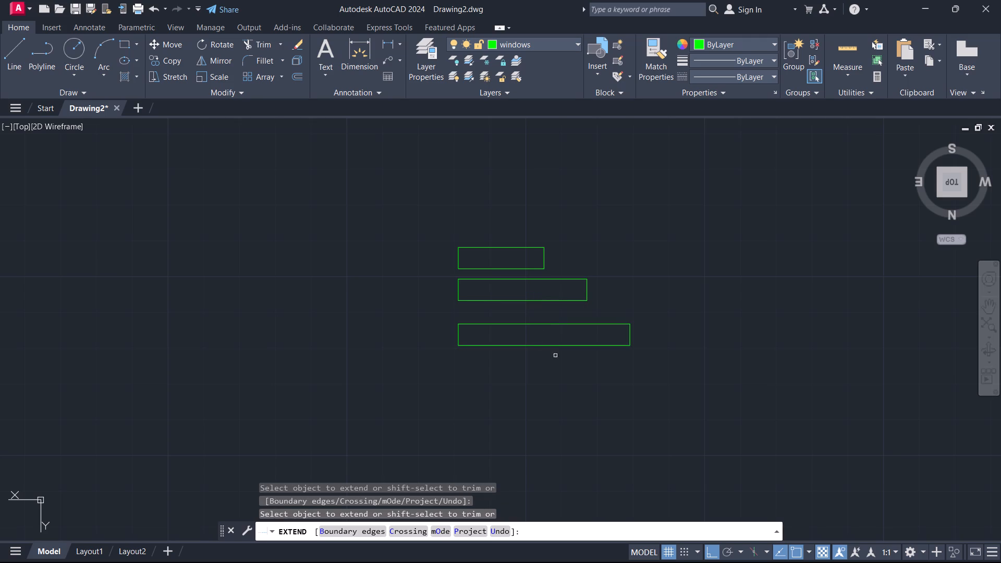
pyautogui.press('Escape')
# Offset both short end lines of the top rectangle 0.5" inward.
pyautogui.press('o')
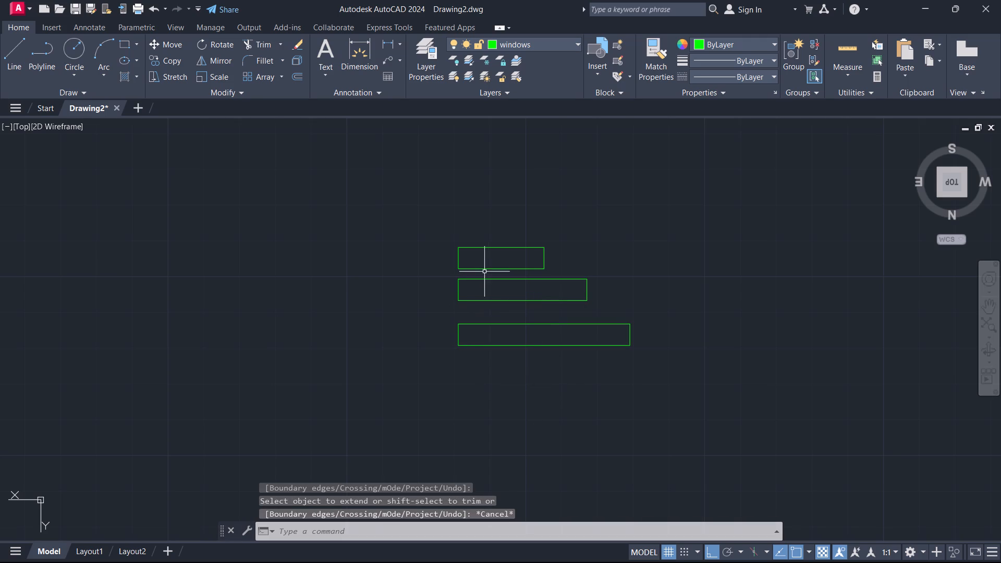
pyautogui.press('Return')
pyautogui.scroll(2, 467, 252)
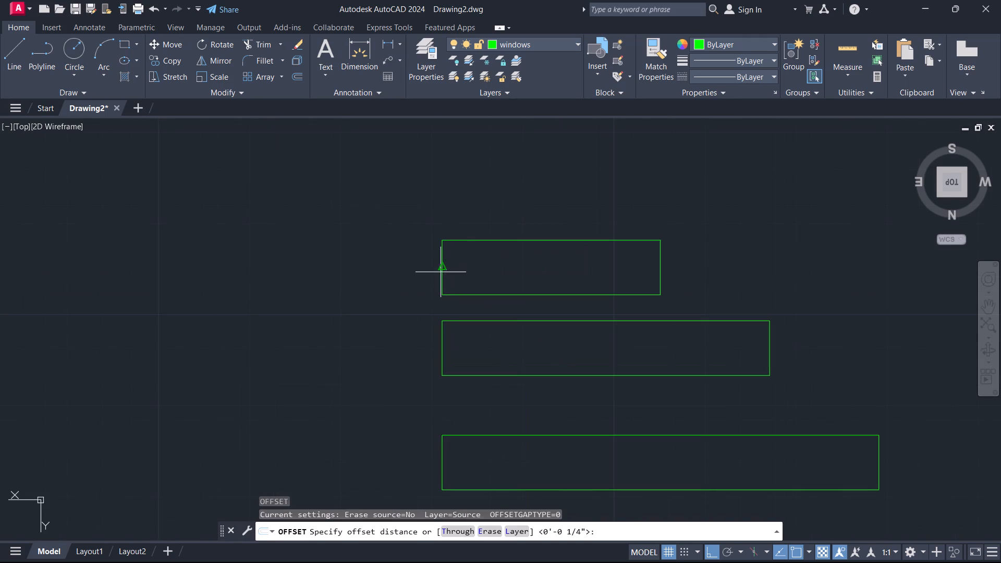
pyautogui.click(444, 270)
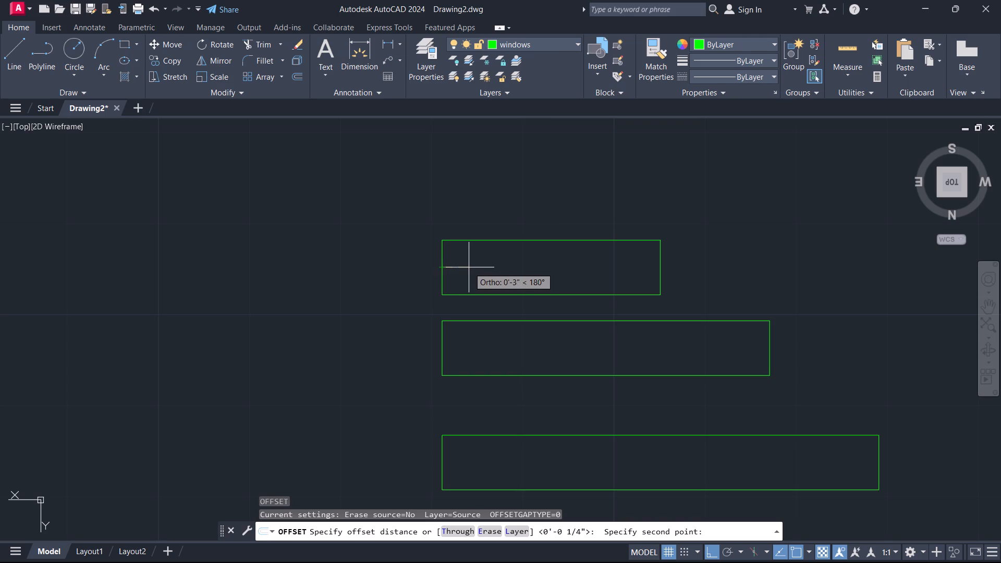
pyautogui.write('0.5"')
pyautogui.press('Return')
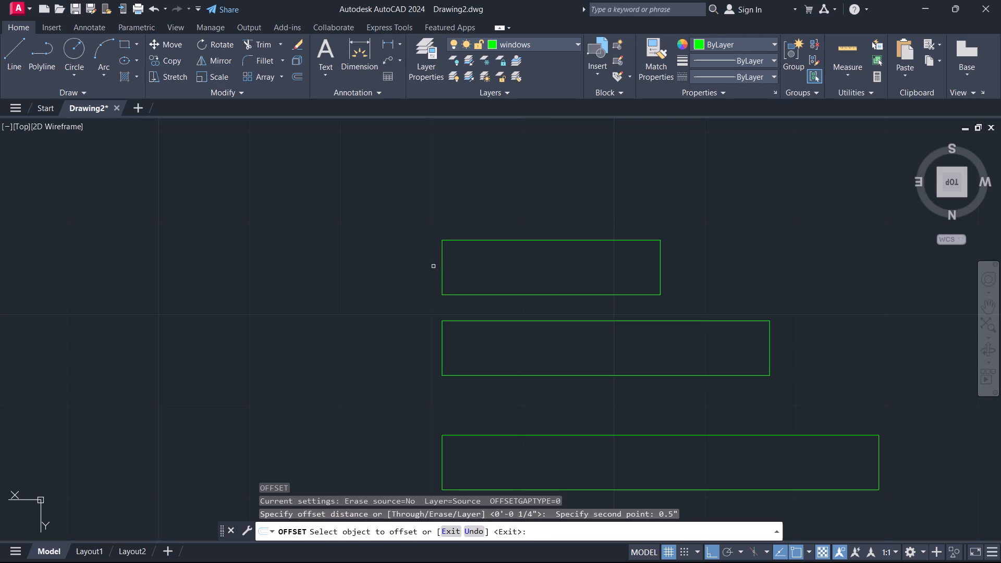
pyautogui.click(443, 268)
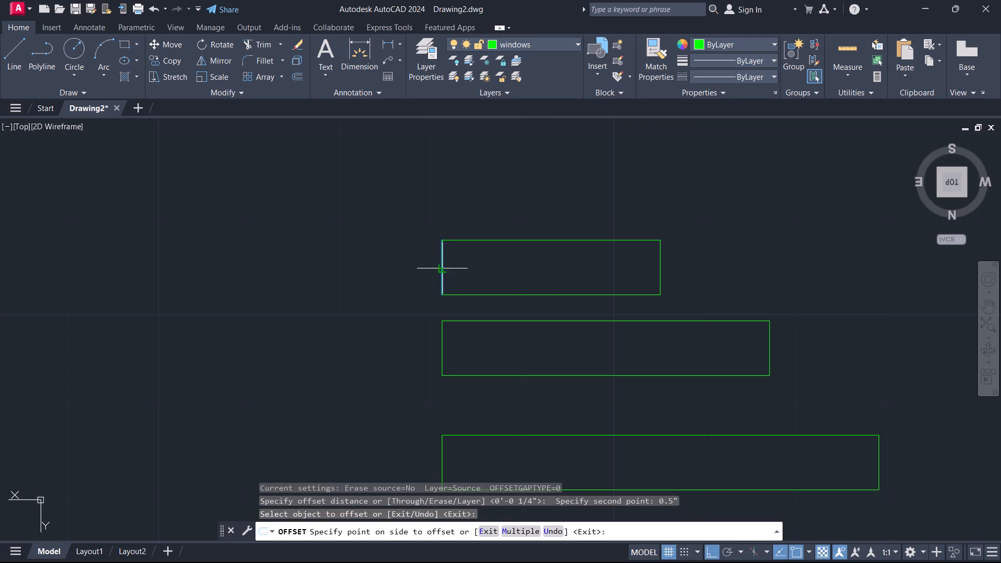
pyautogui.click(466, 266)
pyautogui.click(660, 283)
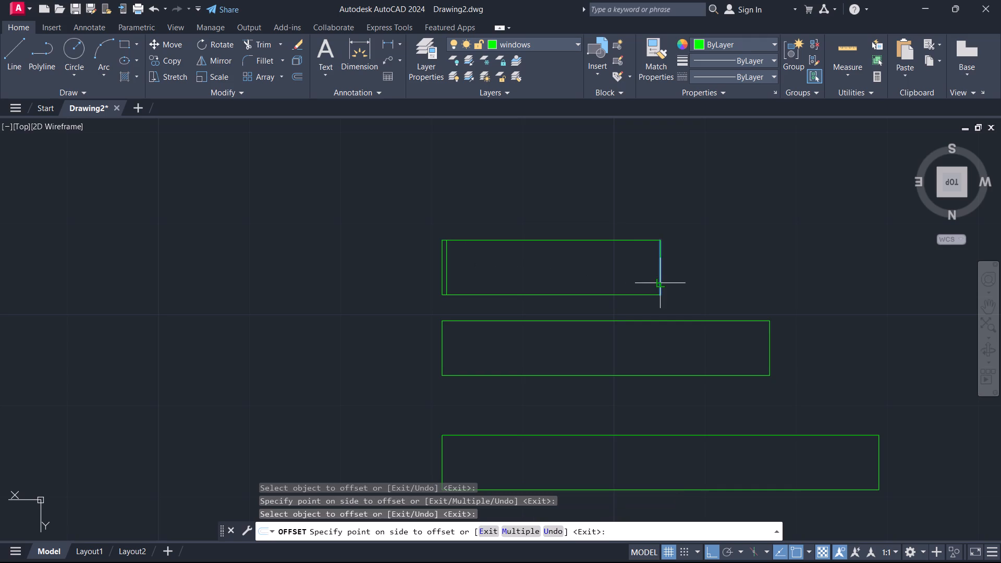
pyautogui.click(620, 277)
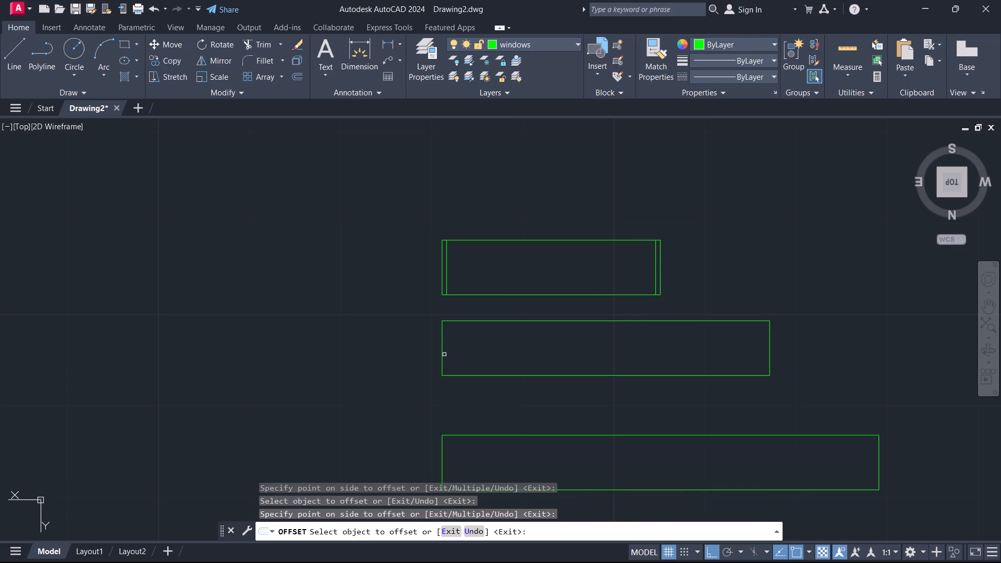
# Offset the short end lines of the middle and bottom rectangles inward by the same 0.5" distance.
pyautogui.click(442, 359)
pyautogui.moveTo(517, 358); pyautogui.dragTo(530, 358)
pyautogui.moveTo(768, 360); pyautogui.dragTo(759, 360)
pyautogui.click(670, 350)
pyautogui.scroll(-1, 645, 375)
pyautogui.moveTo(630, 445); pyautogui.dragTo(638, 385, button='middle')
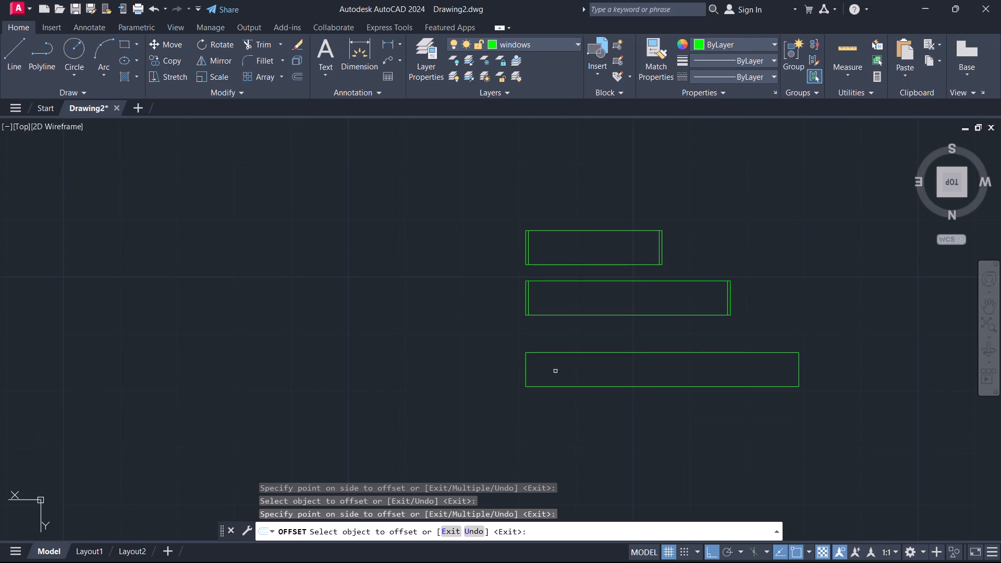
pyautogui.click(526, 374)
pyautogui.moveTo(571, 373); pyautogui.dragTo(593, 375)
pyautogui.click(799, 376)
pyautogui.click(739, 376)
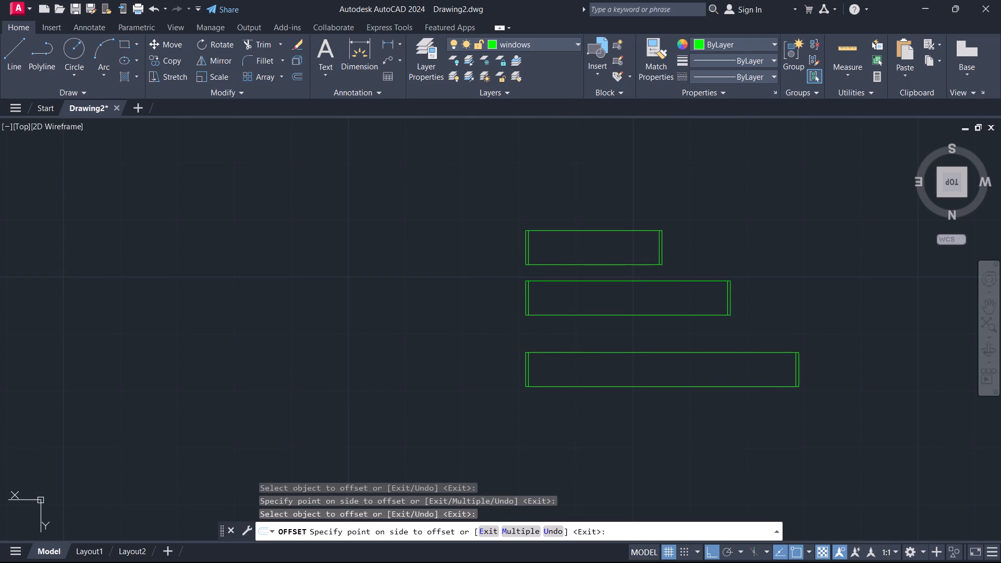
pyautogui.press('Escape')
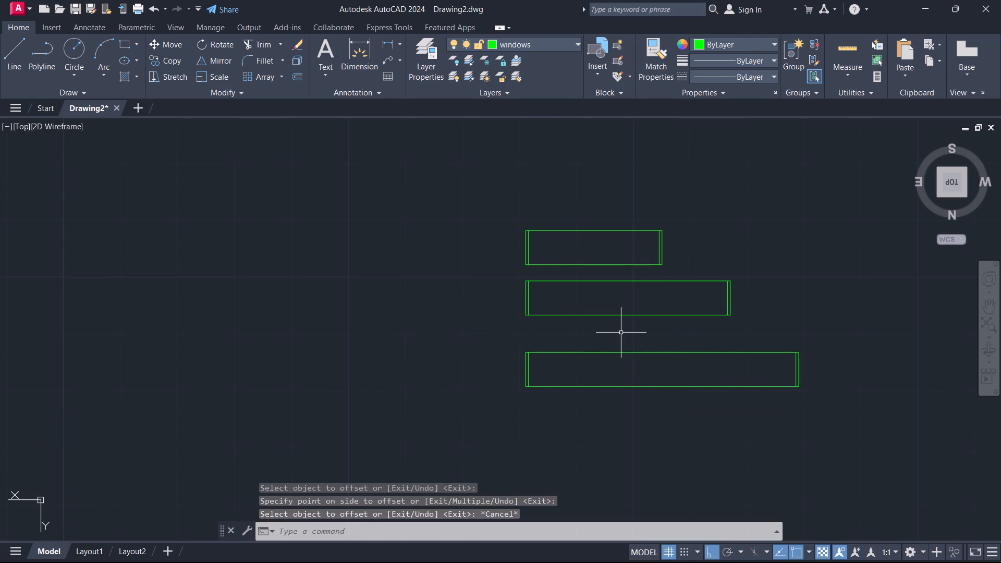
# Draw a horizontal centre line in the top rectangle between the midpoints of its two inner end lines.
pyautogui.press('l')
pyautogui.press('Return')
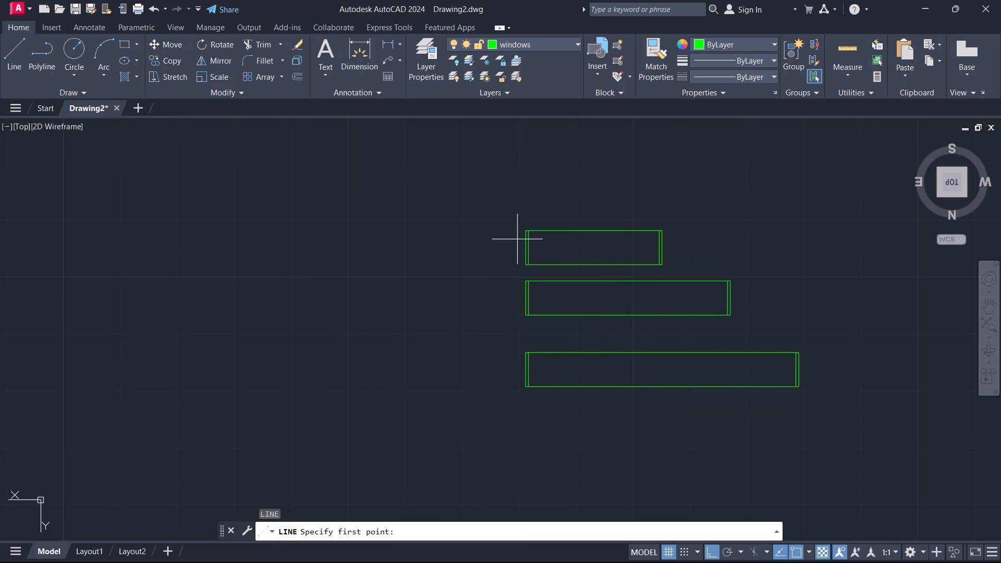
pyautogui.scroll(2, 539, 239)
pyautogui.click(517, 265)
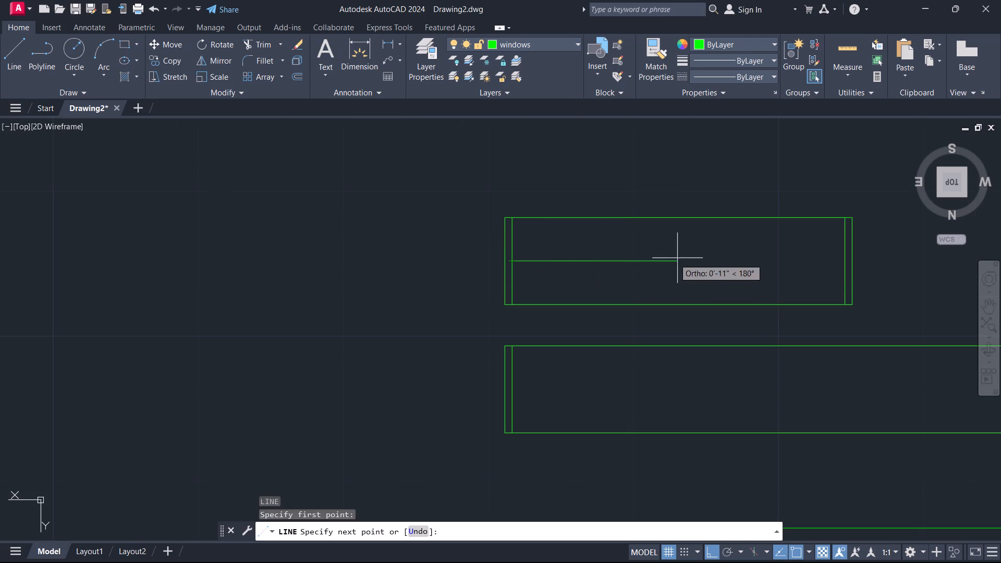
pyautogui.click(845, 263)
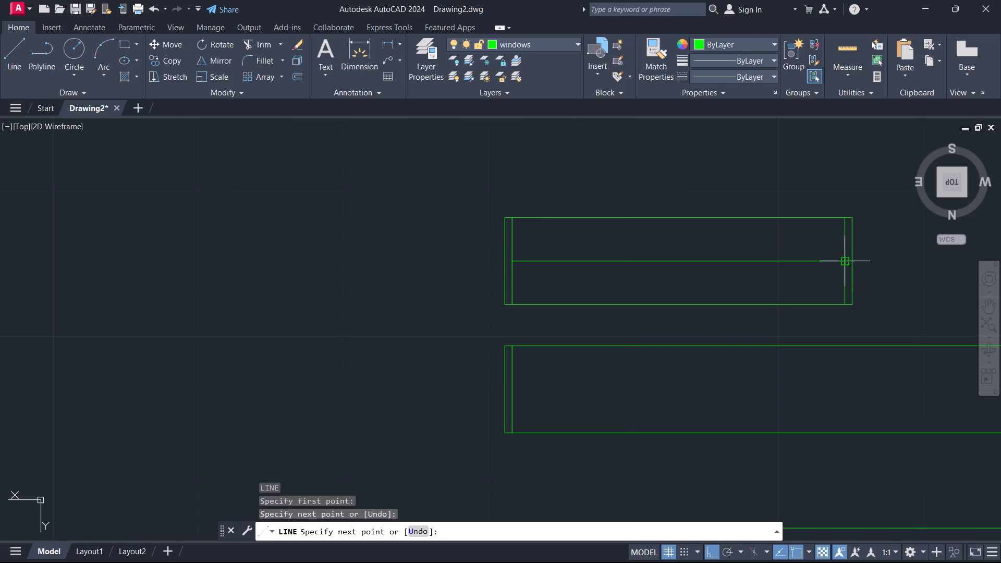
pyautogui.press('Escape')
# Draw a horizontal centre line in the middle rectangle between the midpoints of its two inner end lines.
pyautogui.press('l')
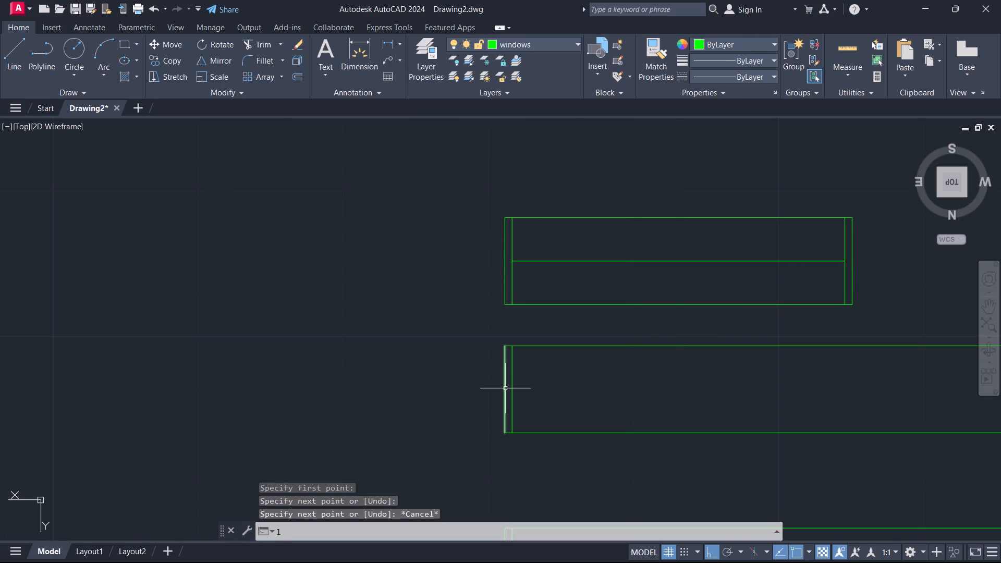
pyautogui.press('Return')
pyautogui.click(515, 387)
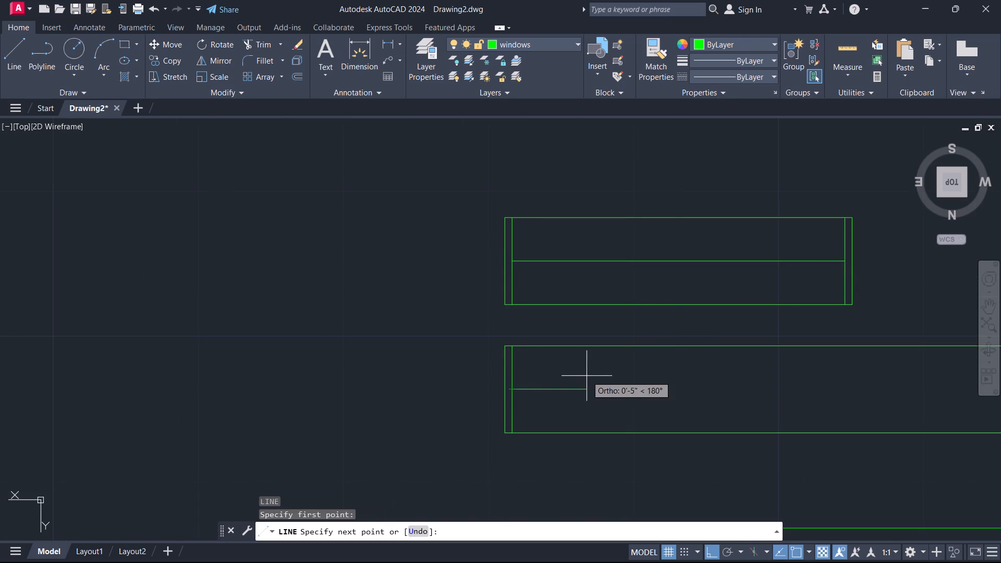
pyautogui.scroll(-2, 588, 376)
pyautogui.moveTo(626, 390); pyautogui.dragTo(551, 370, button='middle')
pyautogui.scroll(2, 662, 370)
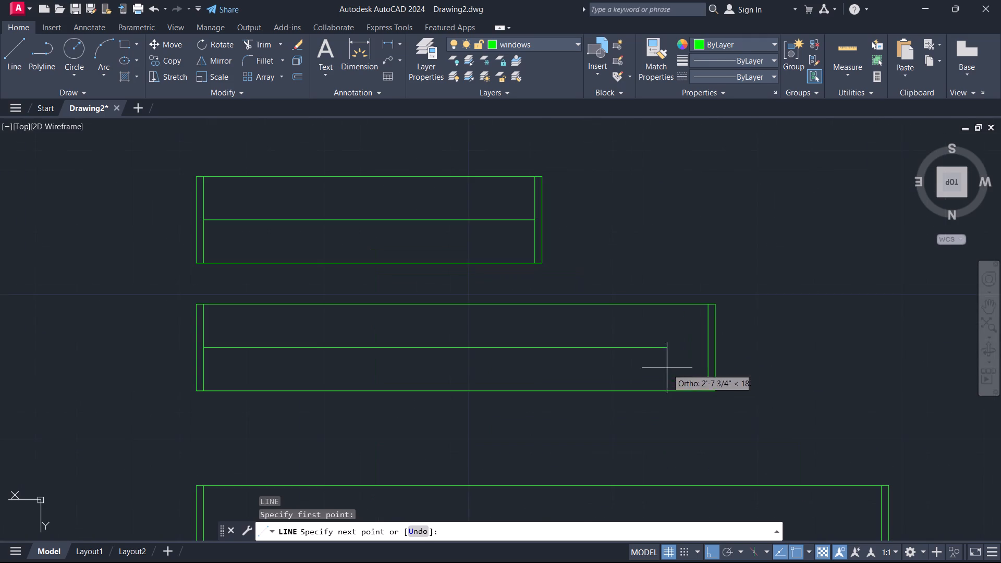
pyautogui.click(710, 351)
pyautogui.press('Escape')
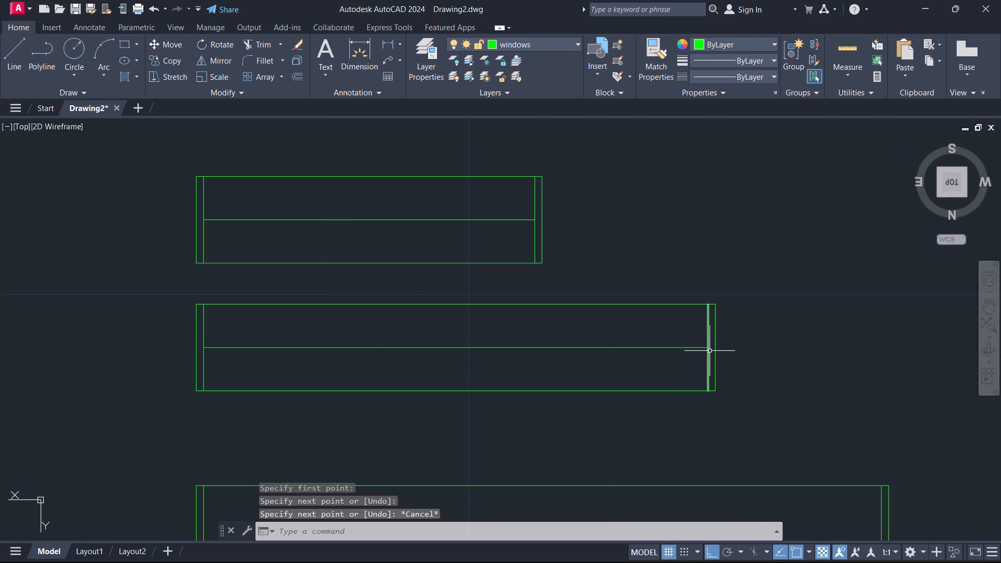
# Draw a horizontal centre line in the bottom rectangle between the midpoints of its two inner end lines.
pyautogui.scroll(-1, 669, 372)
pyautogui.moveTo(658, 402); pyautogui.dragTo(664, 325, button='middle')
pyautogui.press('l')
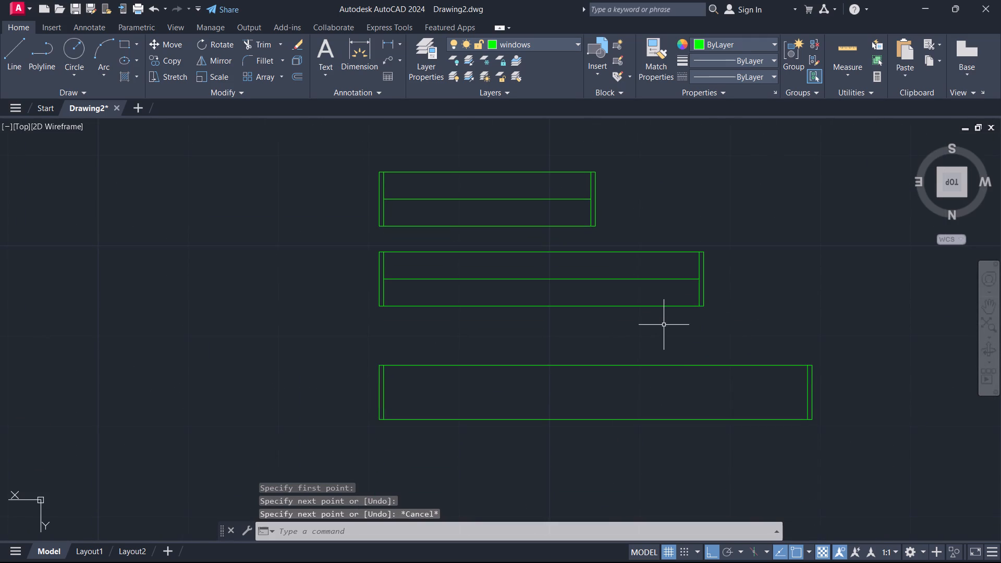
pyautogui.press('Return')
pyautogui.moveTo(382, 390); pyautogui.dragTo(387, 390)
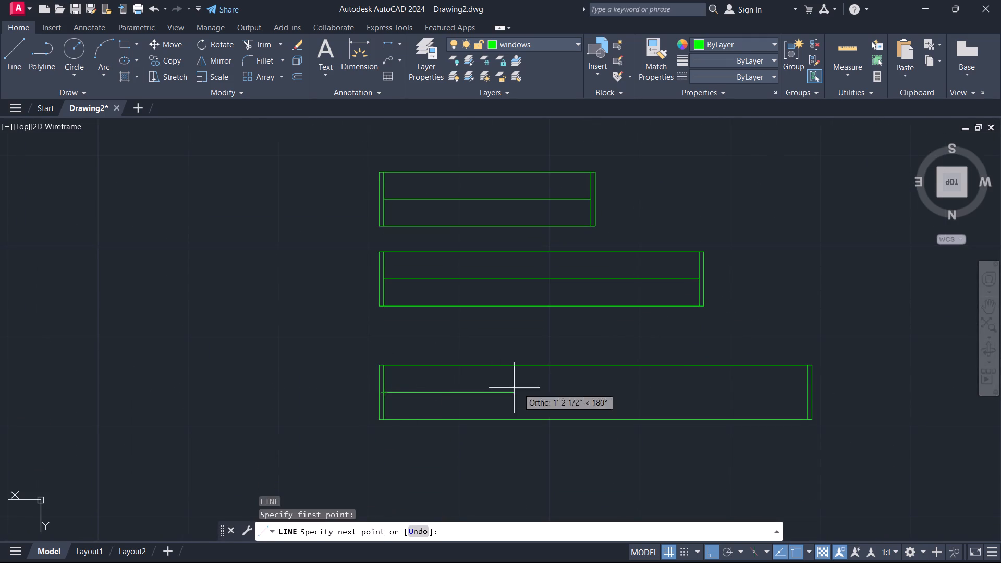
pyautogui.click(806, 391)
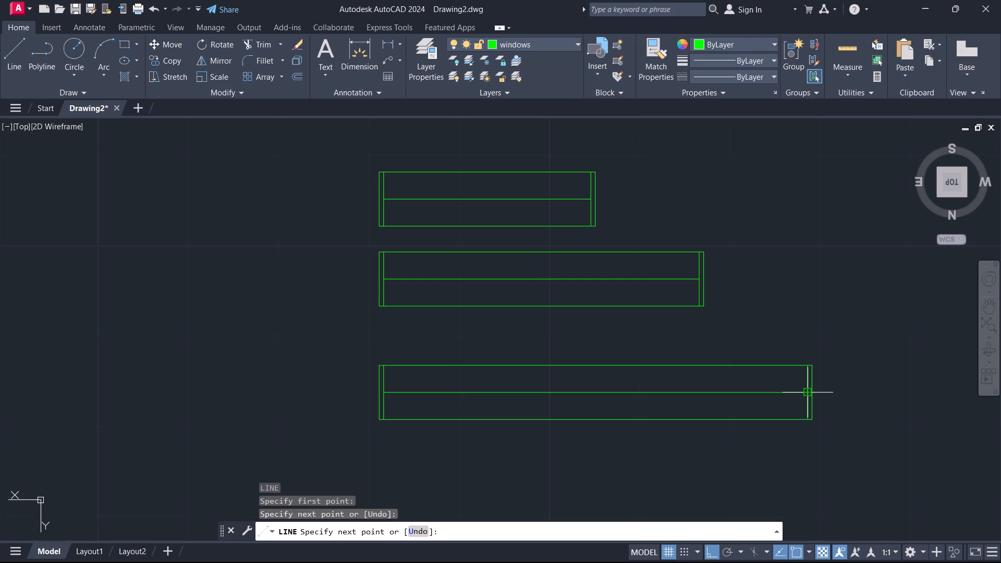
pyautogui.press('Escape')
# Offset the bottom rectangle's centre line 0.2" toward its upper long edge.
pyautogui.click(595, 391)
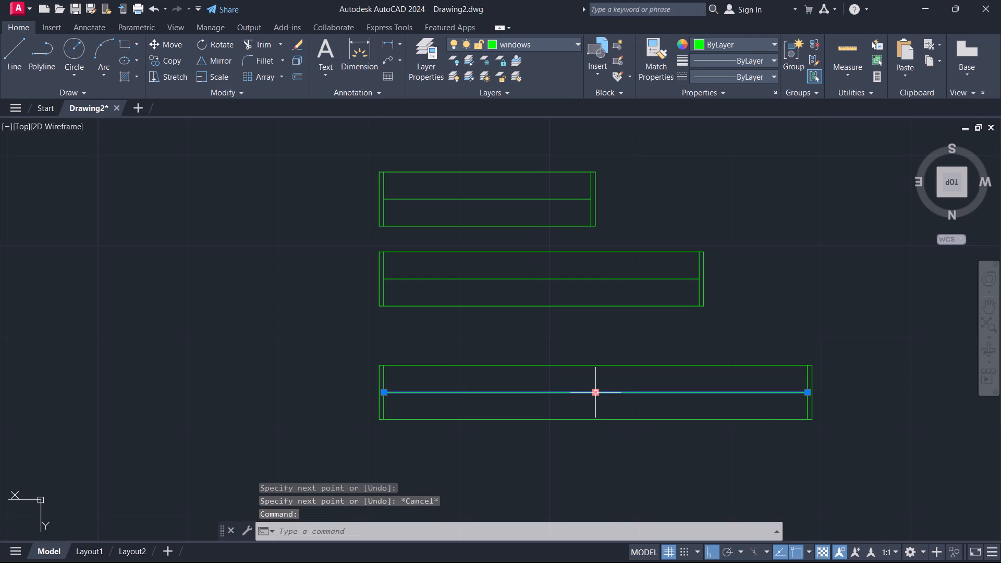
pyautogui.press('o')
pyautogui.press('Return')
pyautogui.click(593, 393)
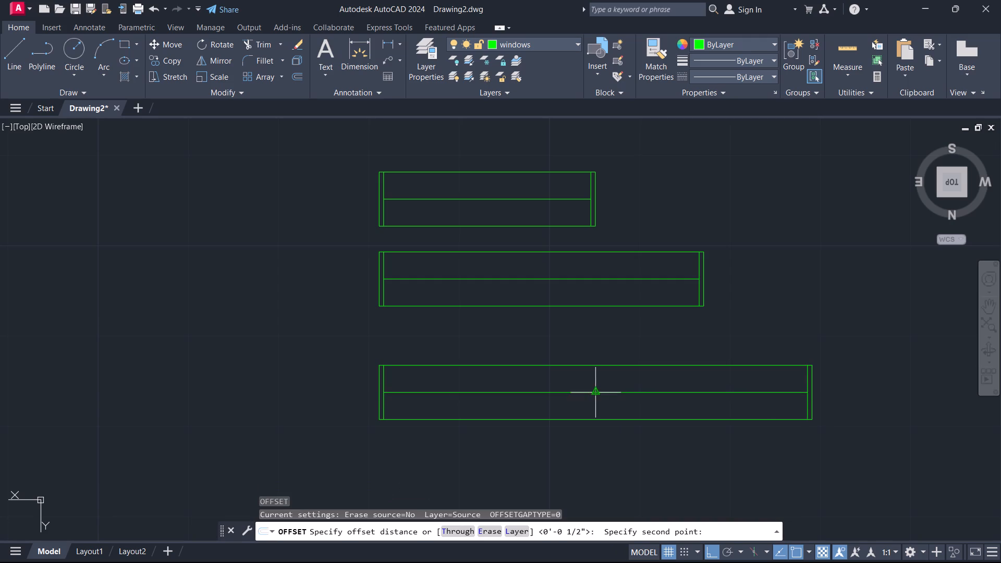
pyautogui.write('0.2"')
pyautogui.press('Return')
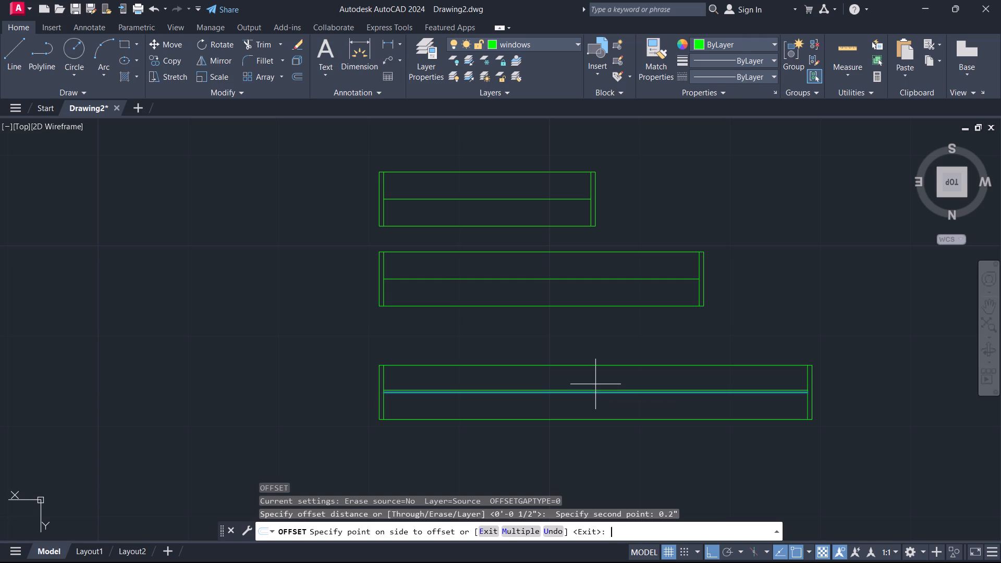
pyautogui.click(595, 384)
pyautogui.click(600, 373)
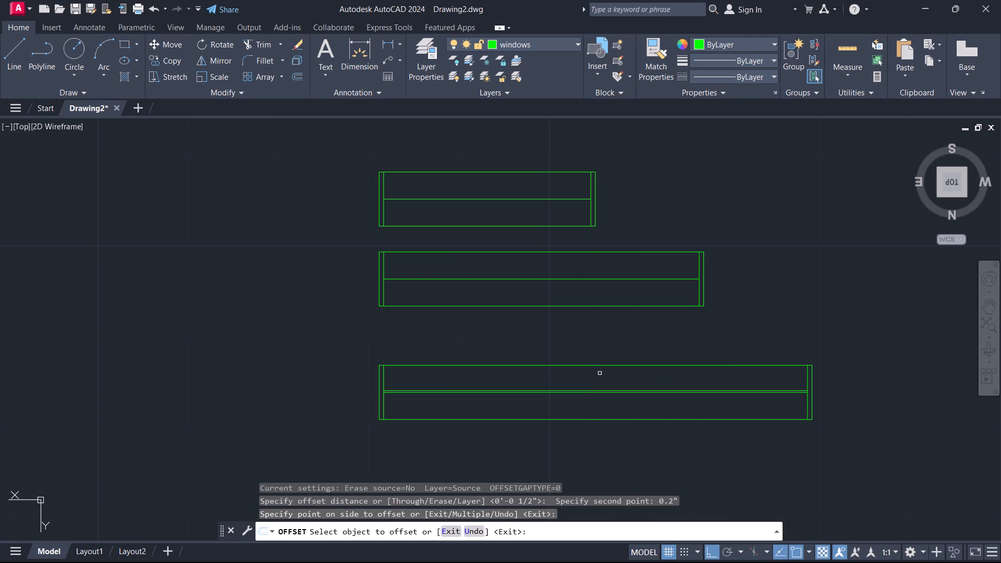
# Offset the bottom rectangle's centre line 0.2" toward its lower long edge.
pyautogui.scroll(2, 583, 398)
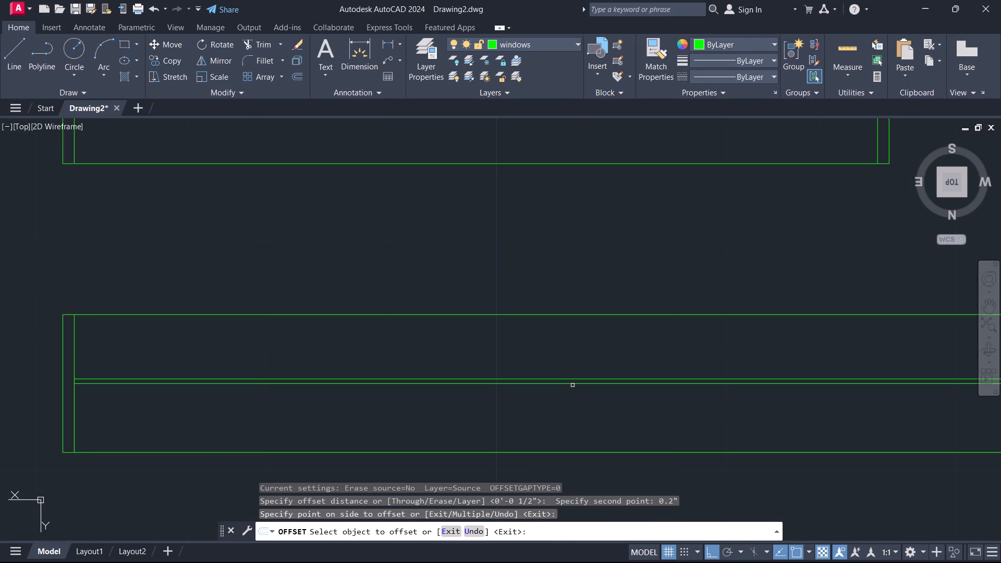
pyautogui.click(575, 384)
pyautogui.click(570, 408)
# Offset the middle rectangle's centre line 0.2" to both its upper and lower sides.
pyautogui.scroll(-1, 591, 255)
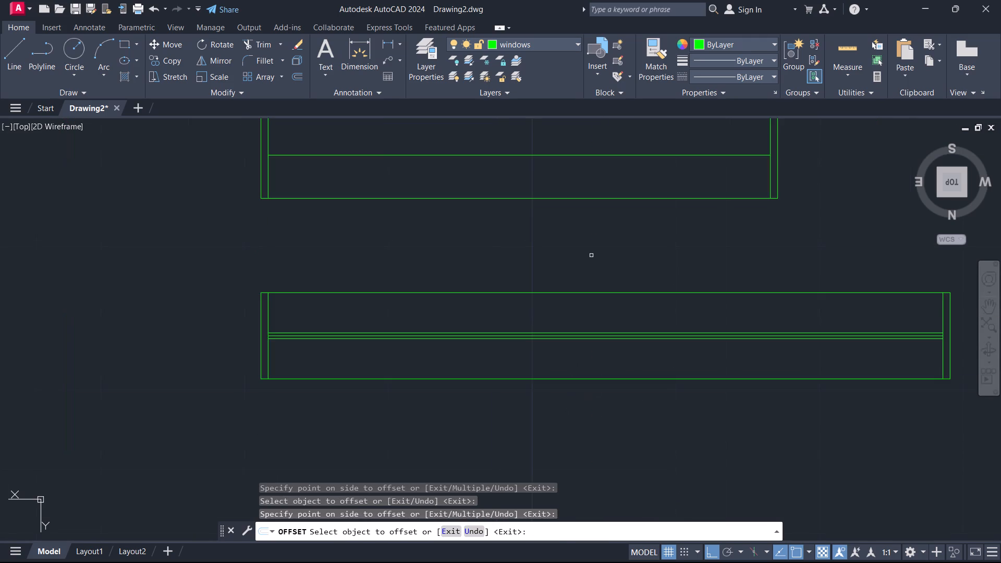
pyautogui.moveTo(591, 253); pyautogui.dragTo(558, 414, button='middle')
pyautogui.click(529, 316)
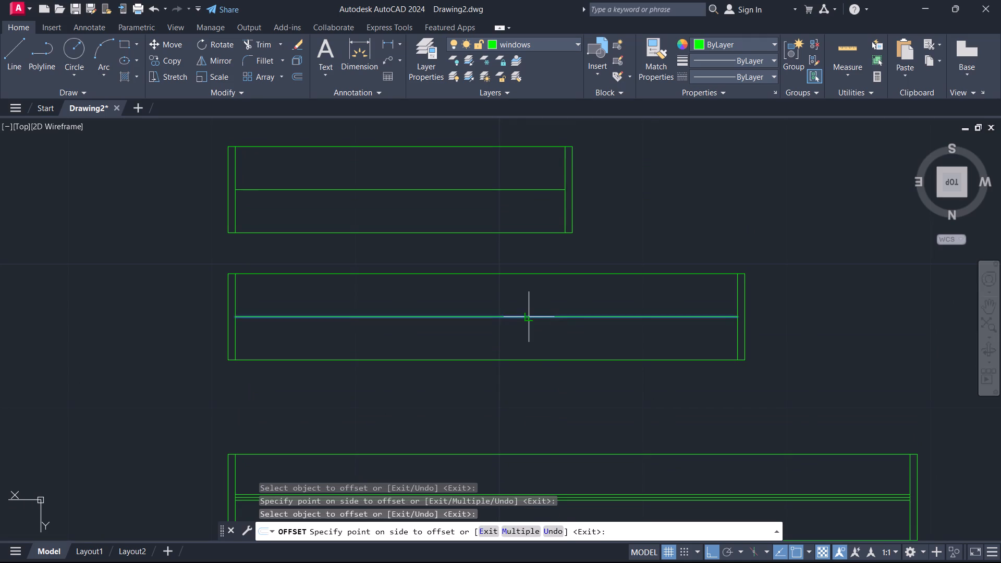
pyautogui.click(533, 297)
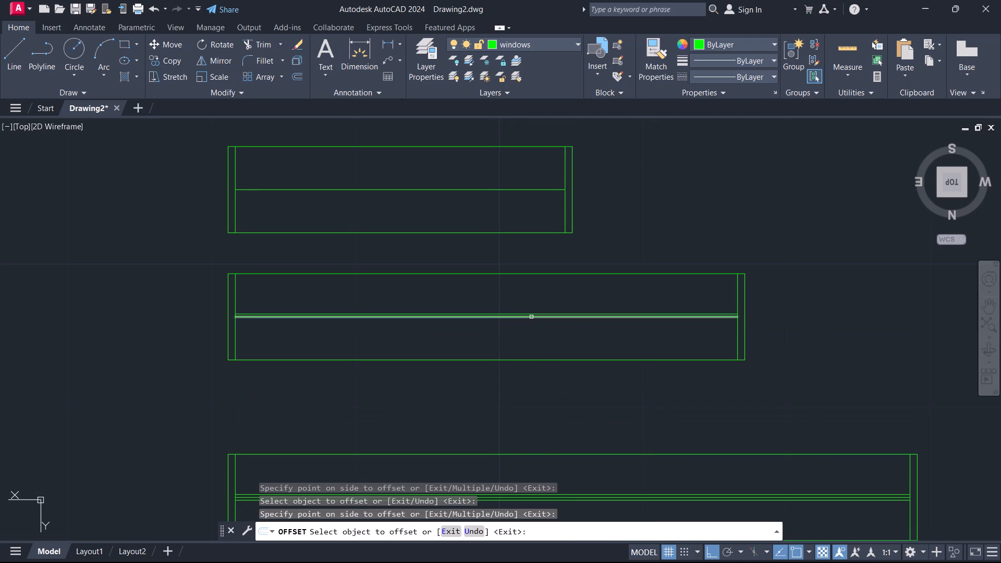
pyautogui.click(531, 317)
pyautogui.click(530, 334)
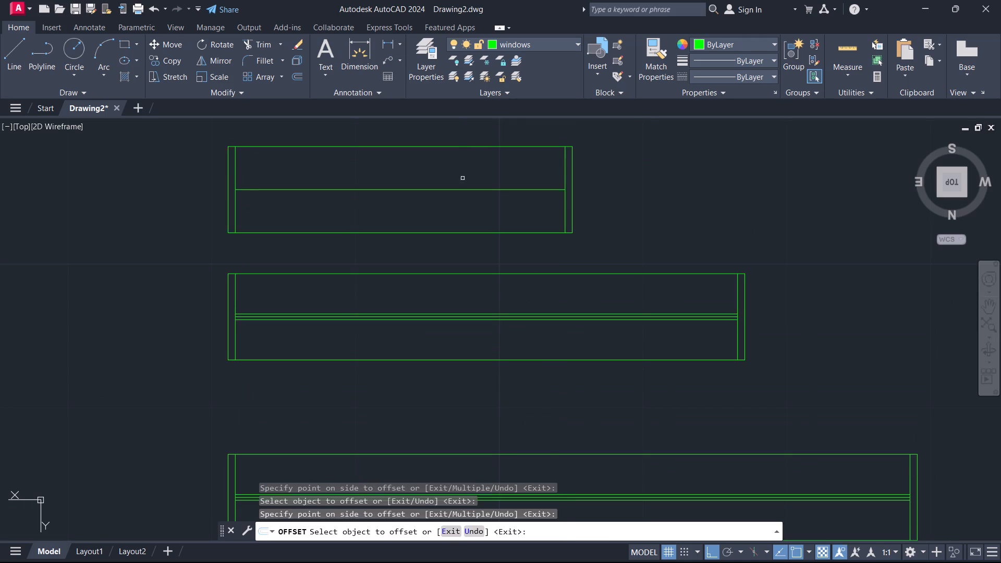
# Offset the top rectangle's centre line 0.2" to both its upper and lower sides.
pyautogui.click(465, 188)
pyautogui.click(472, 165)
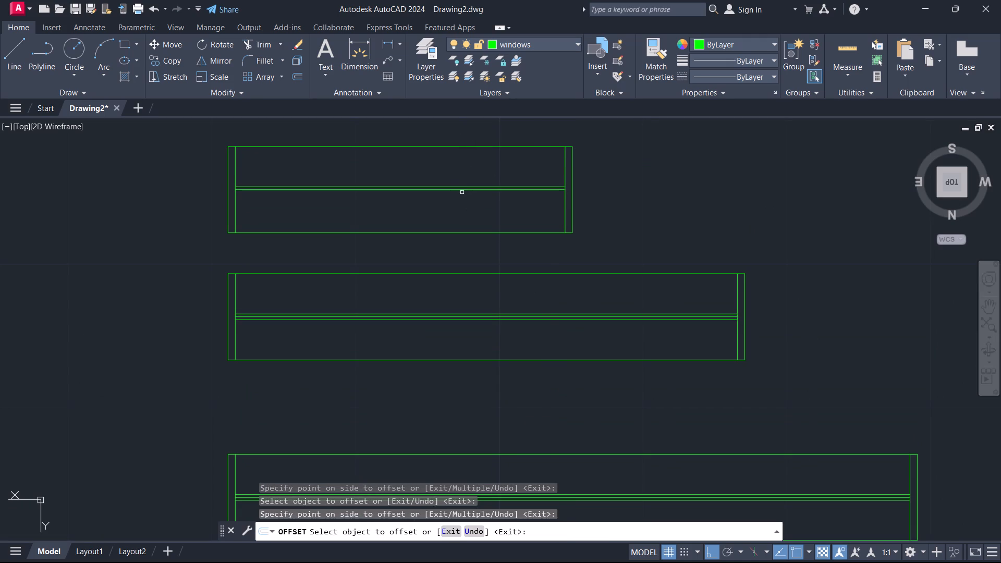
pyautogui.click(466, 190)
pyautogui.click(461, 203)
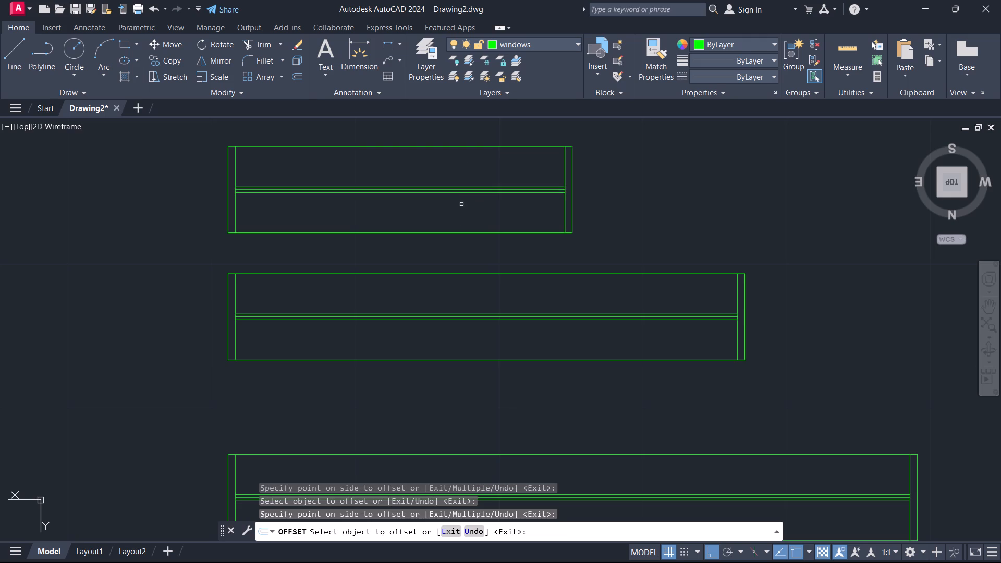
pyautogui.scroll(2, 429, 178)
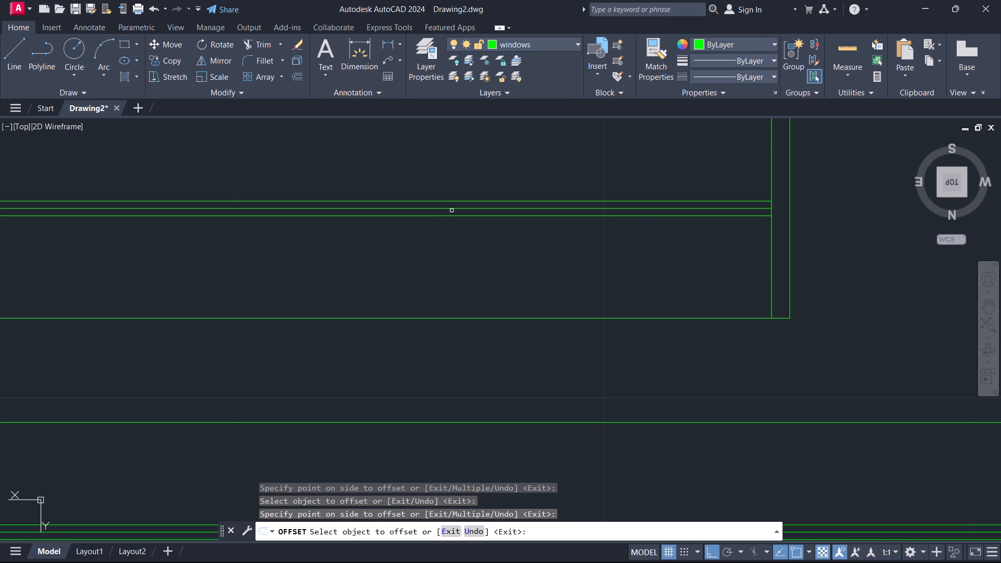
pyautogui.press('Escape')
# Erase the original centre line between the two offset glass lines in each of the three rectangles.
pyautogui.click(455, 209)
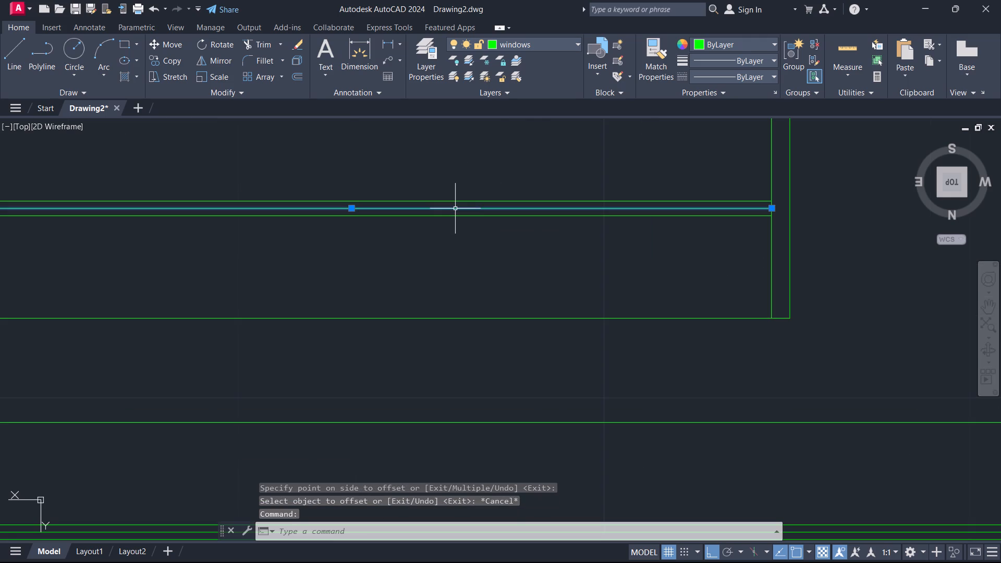
pyautogui.press('e')
pyautogui.press('Return')
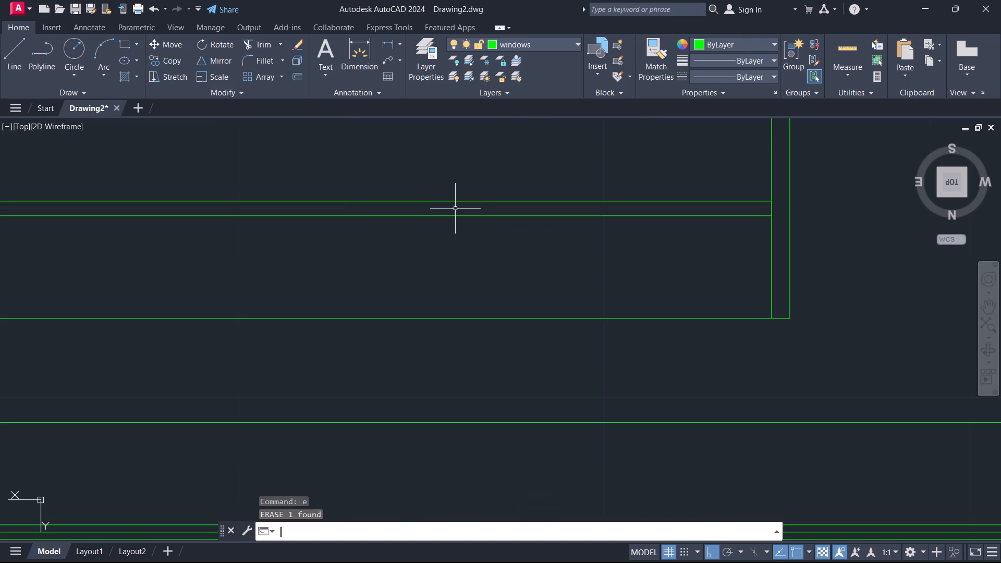
pyautogui.scroll(-2, 482, 217)
pyautogui.scroll(2, 435, 344)
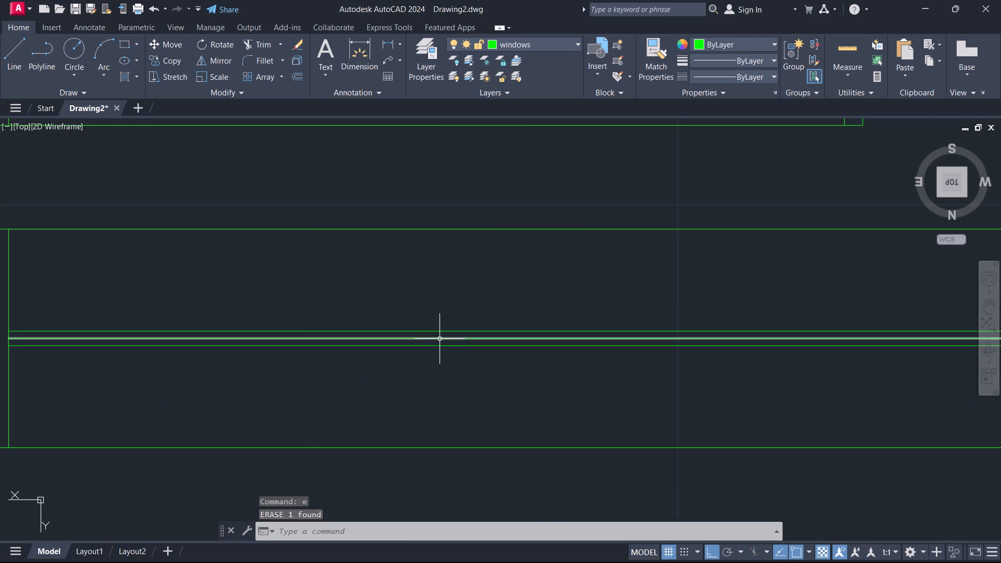
pyautogui.click(440, 339)
pyautogui.press('e')
pyautogui.press('Return')
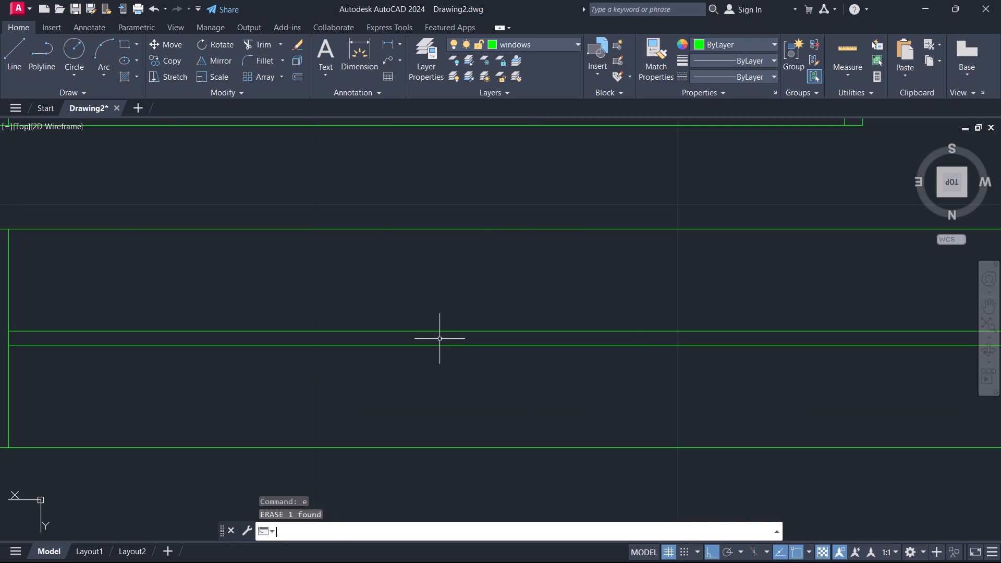
pyautogui.scroll(-2, 465, 295)
pyautogui.moveTo(430, 433); pyautogui.dragTo(472, 278, button='middle')
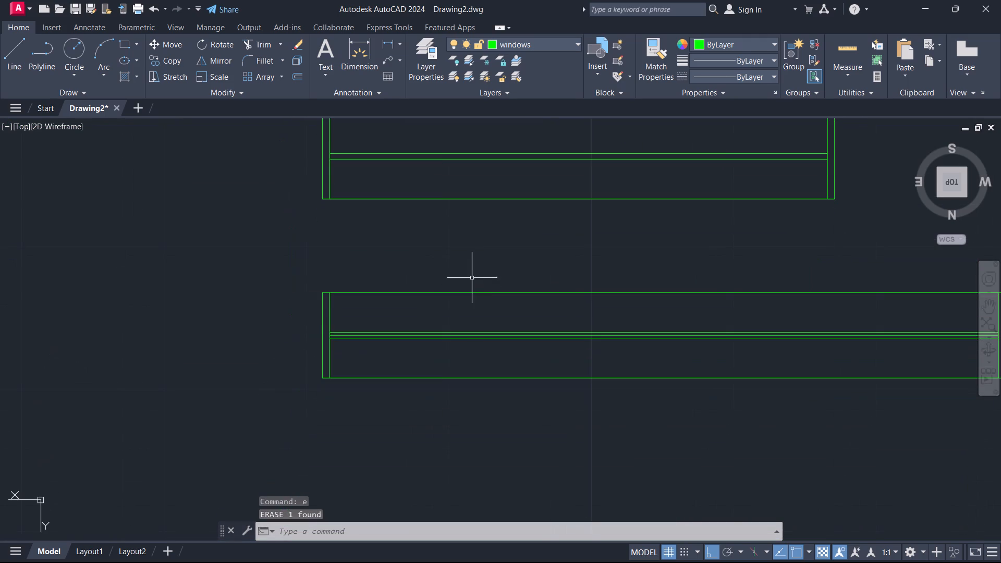
pyautogui.scroll(1, 458, 314)
pyautogui.click(449, 346)
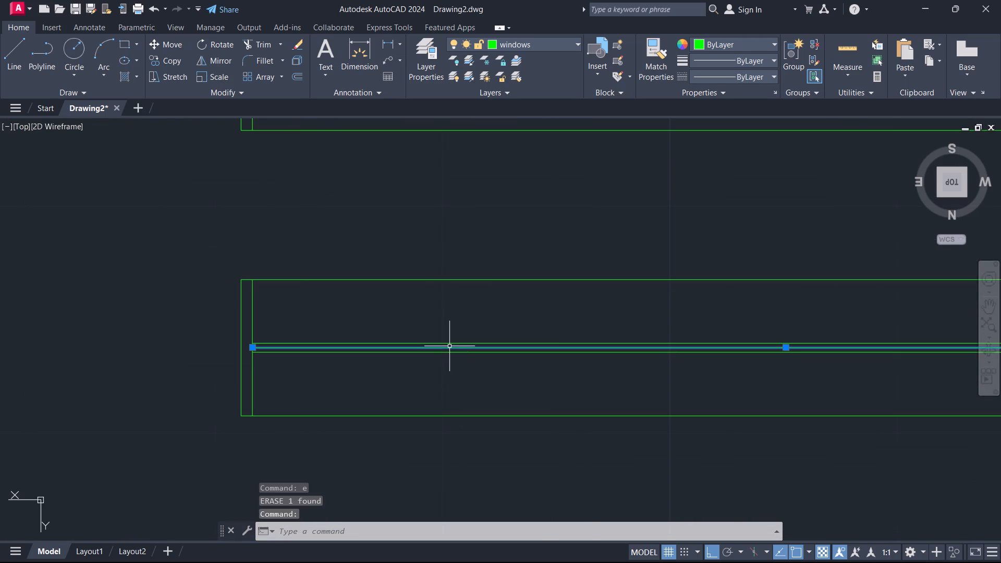
pyautogui.press('e')
pyautogui.press('Return')
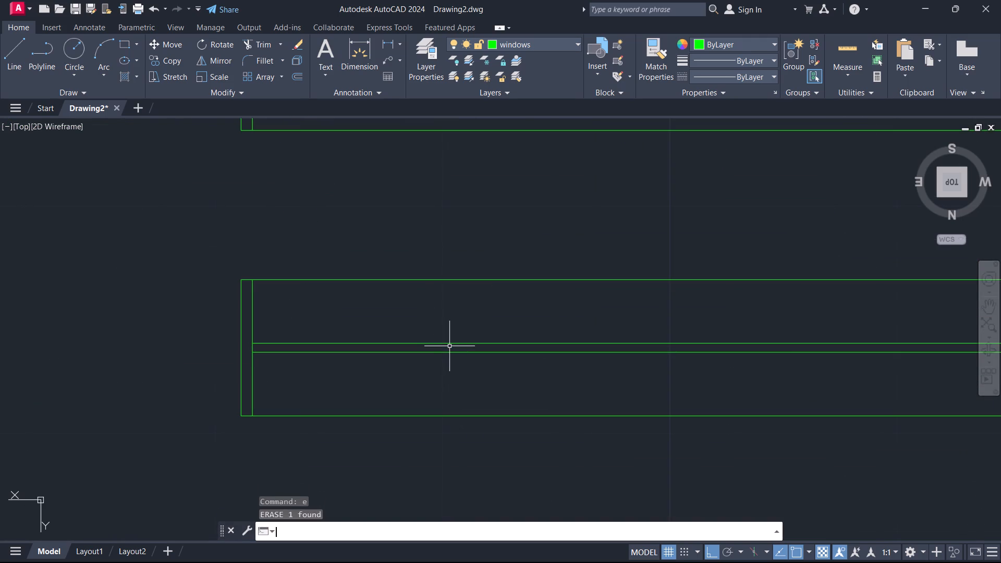
# Group all the lines of the top, shortest window into one object.
pyautogui.scroll(-4, 432, 323)
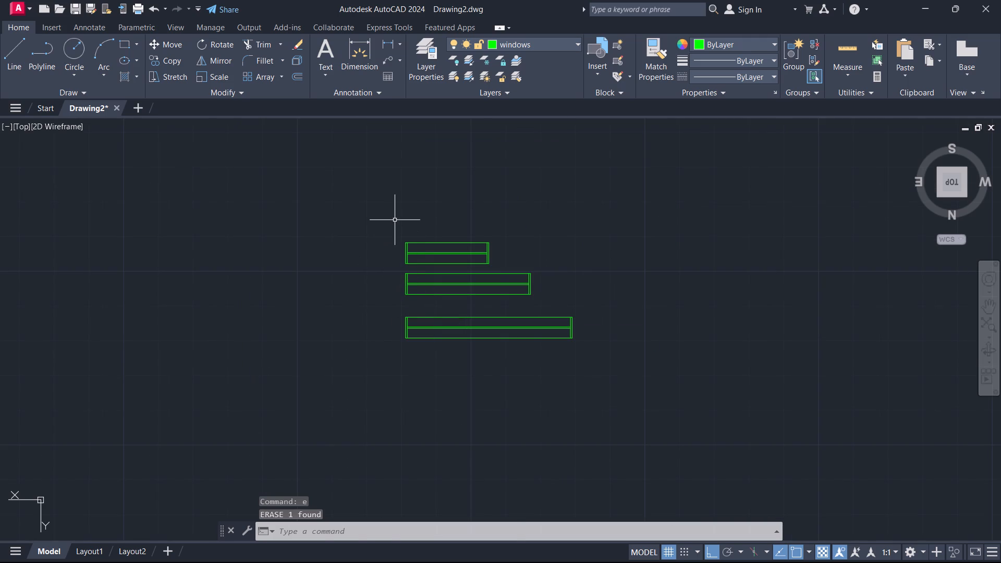
pyautogui.click(395, 220)
pyautogui.click(507, 268)
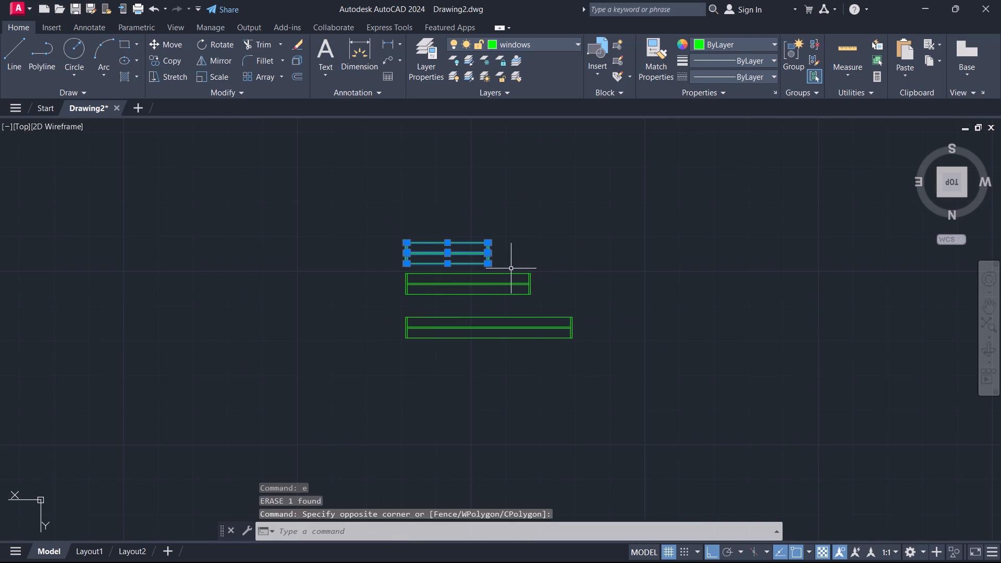
pyautogui.press('g')
pyautogui.press('g')
pyautogui.press('BackSpace')
pyautogui.press('Return')
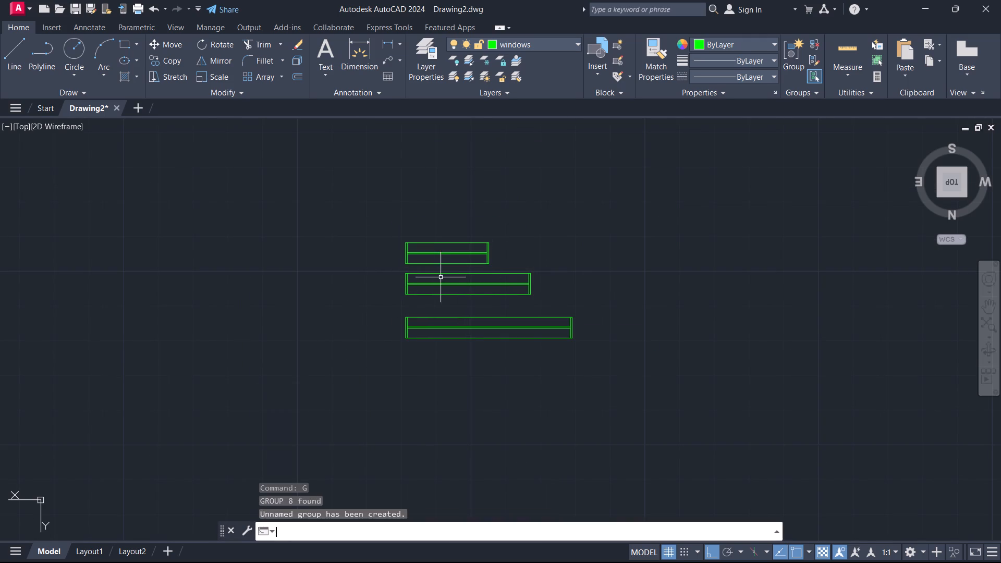
# Group all the lines of the middle window into one object.
pyautogui.click(386, 270)
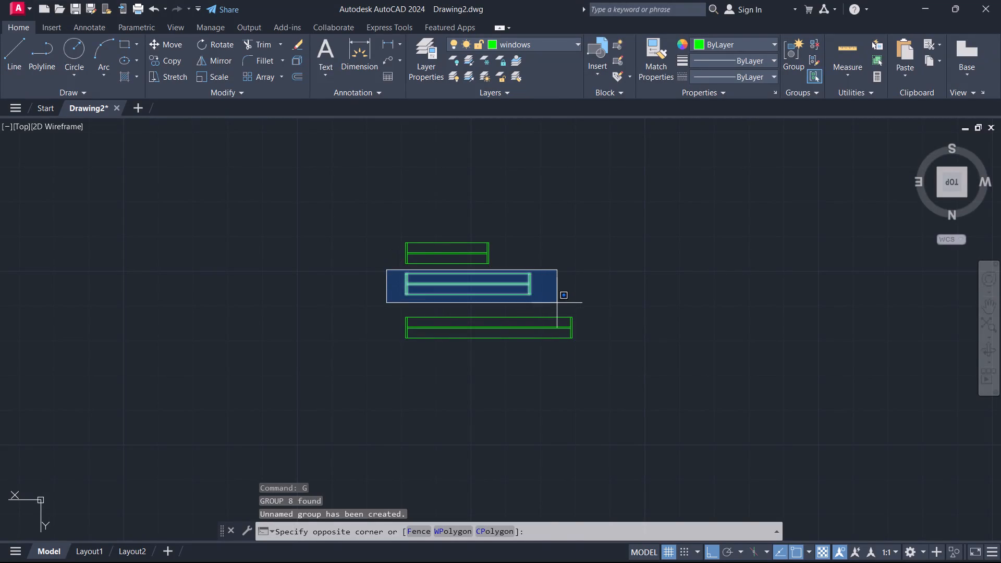
pyautogui.click(557, 303)
pyautogui.press('g')
pyautogui.press('Return')
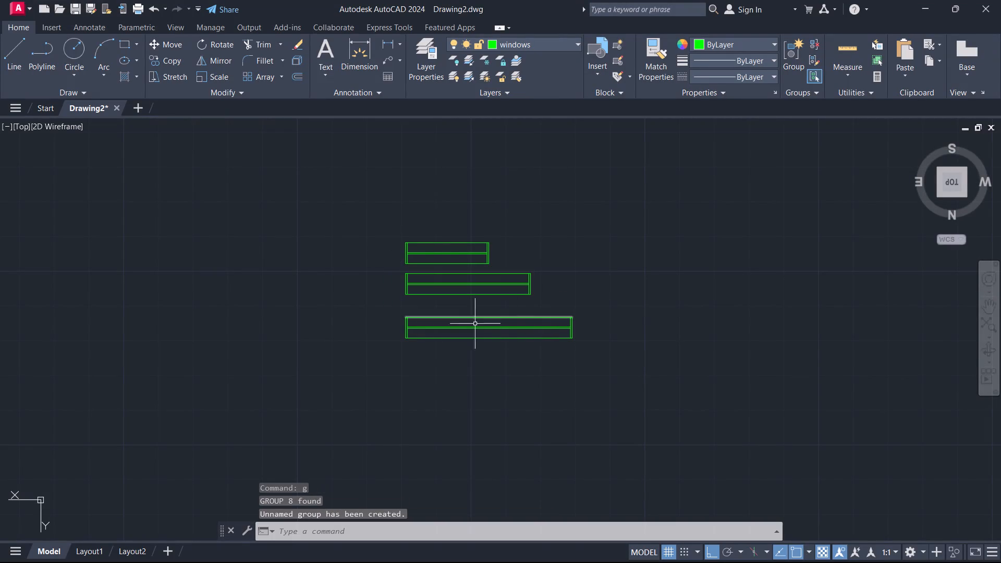
# Group all the lines of the bottom, longest window into one object.
pyautogui.click(385, 308)
pyautogui.click(614, 360)
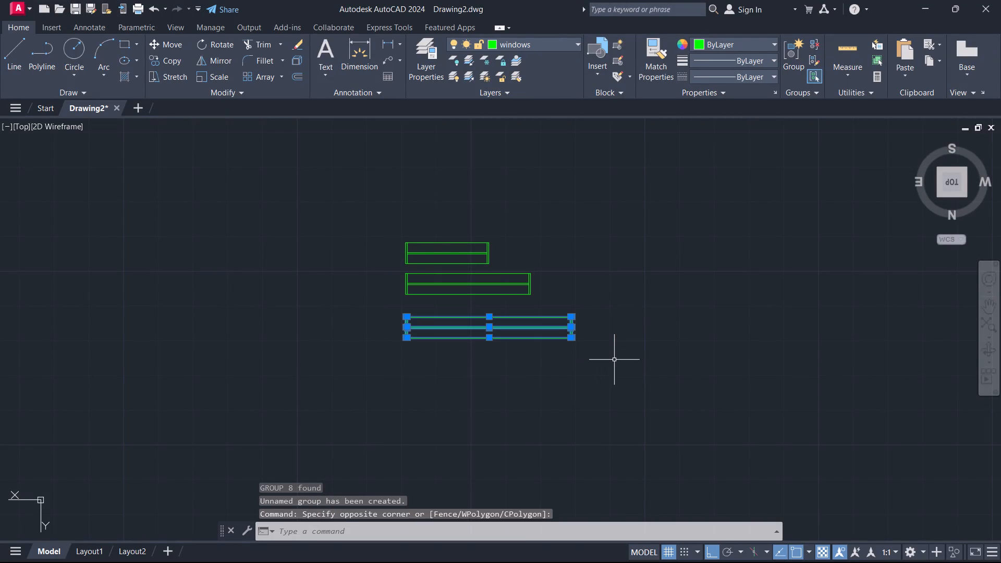
pyautogui.press('g')
pyautogui.press('Return')
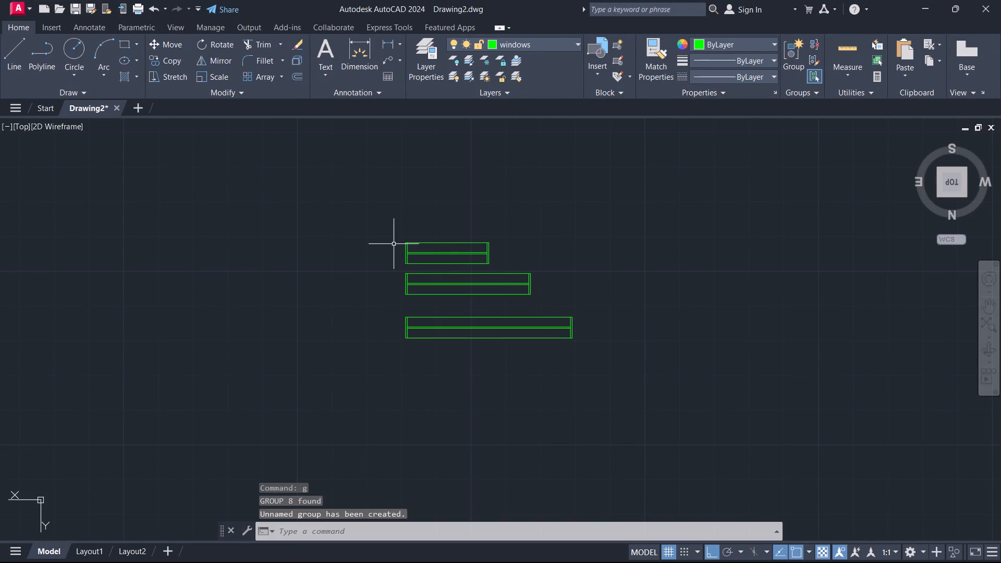
# Copy the three grouped windows horizontally to the right of the originals, level with them and clear of the longest one.
pyautogui.moveTo(369, 218); pyautogui.dragTo(369, 230)
pyautogui.click(633, 407)
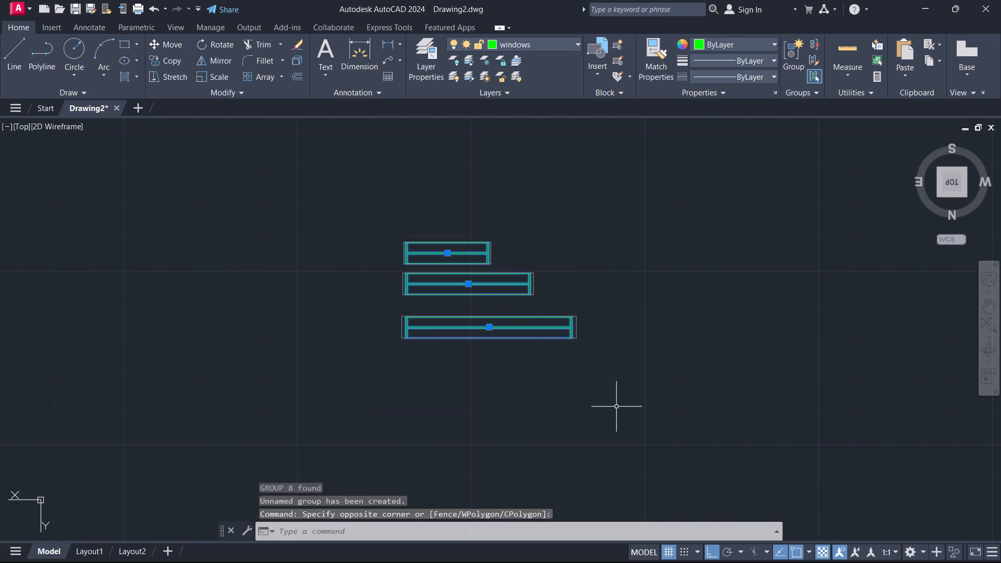
pyautogui.write('co')
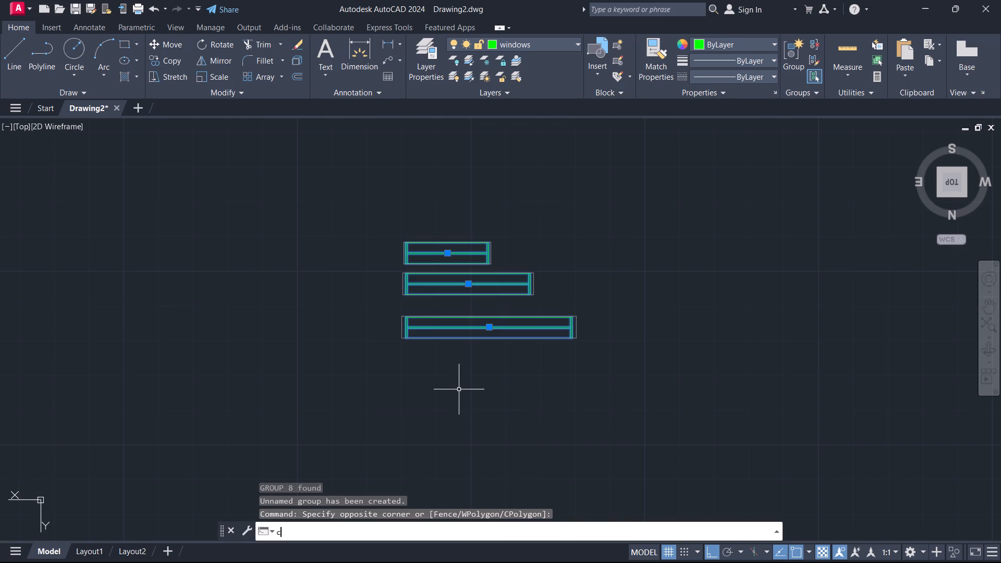
pyautogui.press('Return')
pyautogui.click(401, 344)
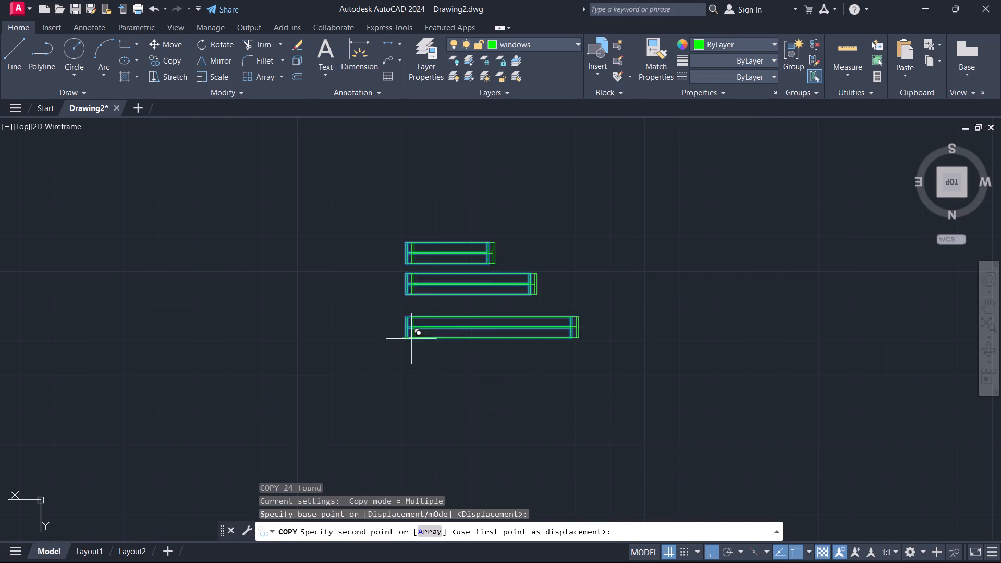
pyautogui.click(651, 290)
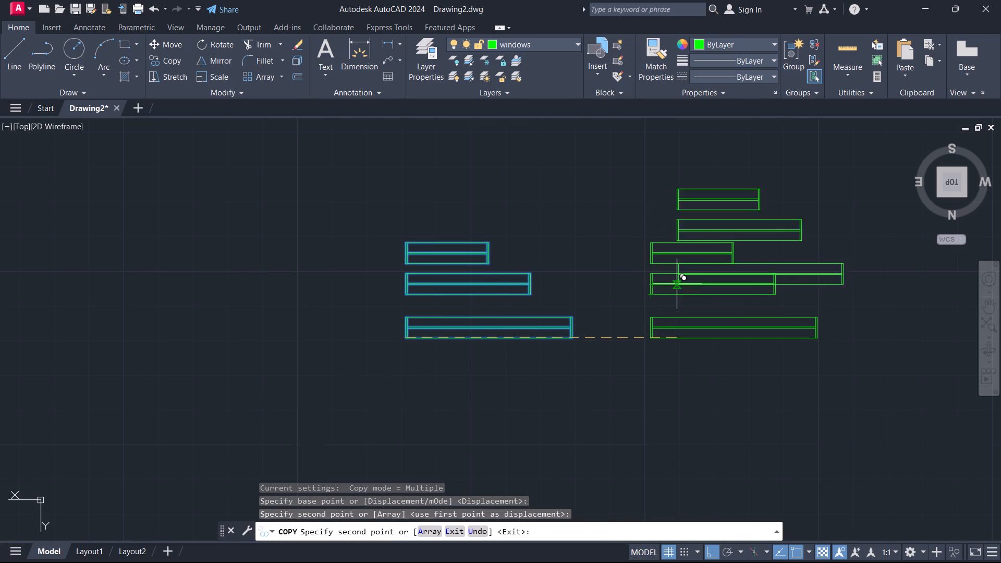
pyautogui.press('Escape')
# Copy the new set of three windows farther right, level with the set and partly overlapping it.
pyautogui.moveTo(629, 214); pyautogui.dragTo(631, 234)
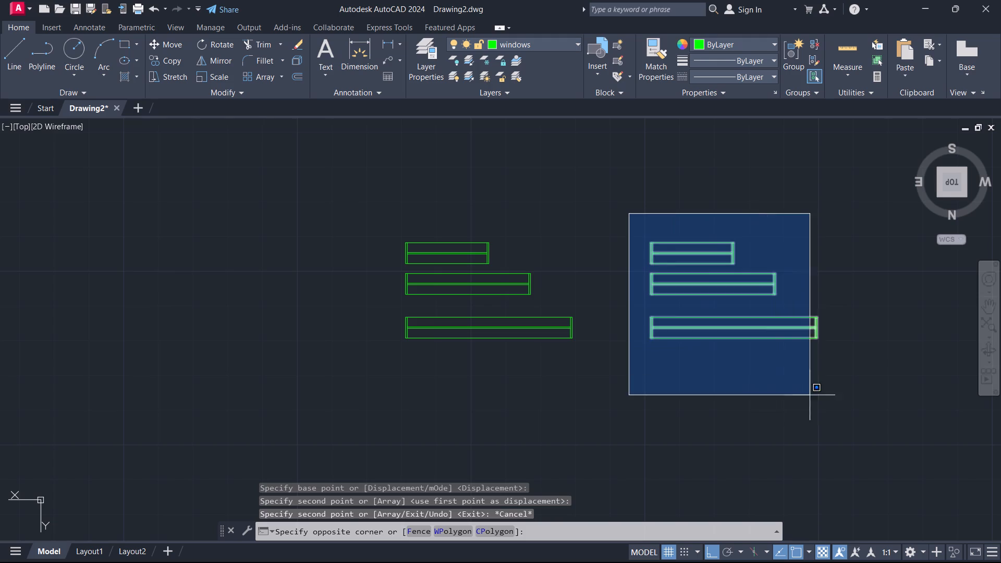
pyautogui.click(831, 395)
pyautogui.write('co')
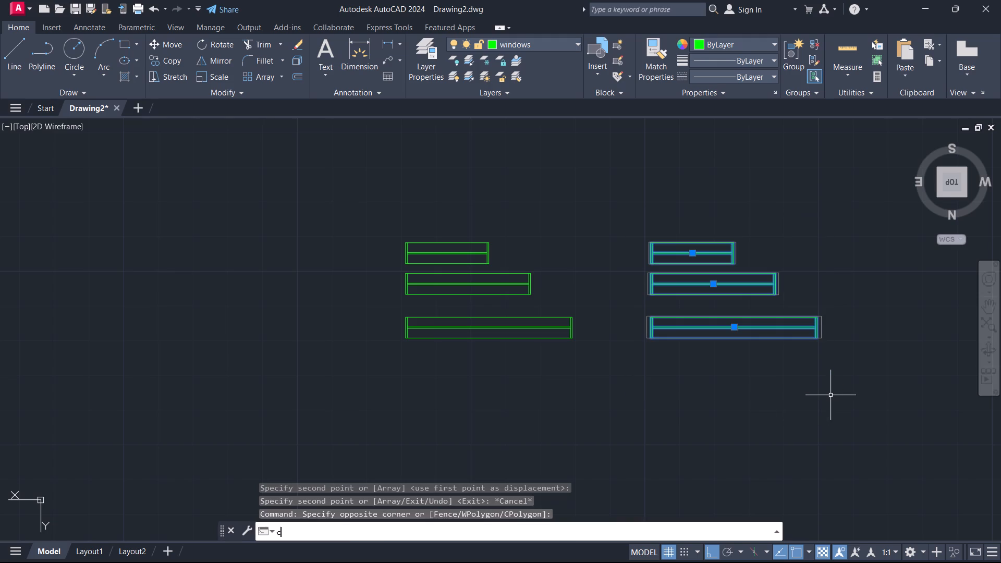
pyautogui.press('Return')
pyautogui.click(820, 344)
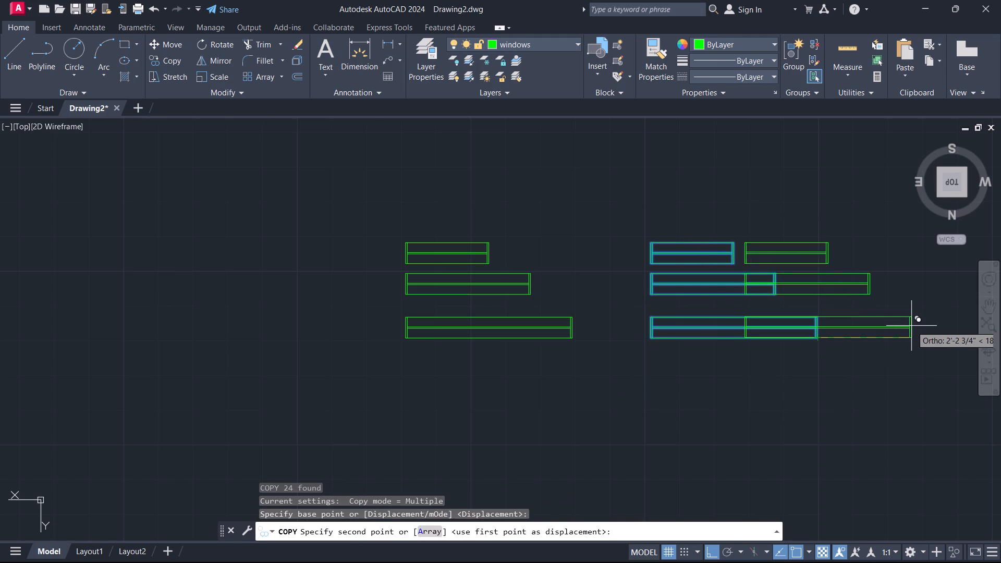
pyautogui.click(919, 326)
pyautogui.press('Escape')
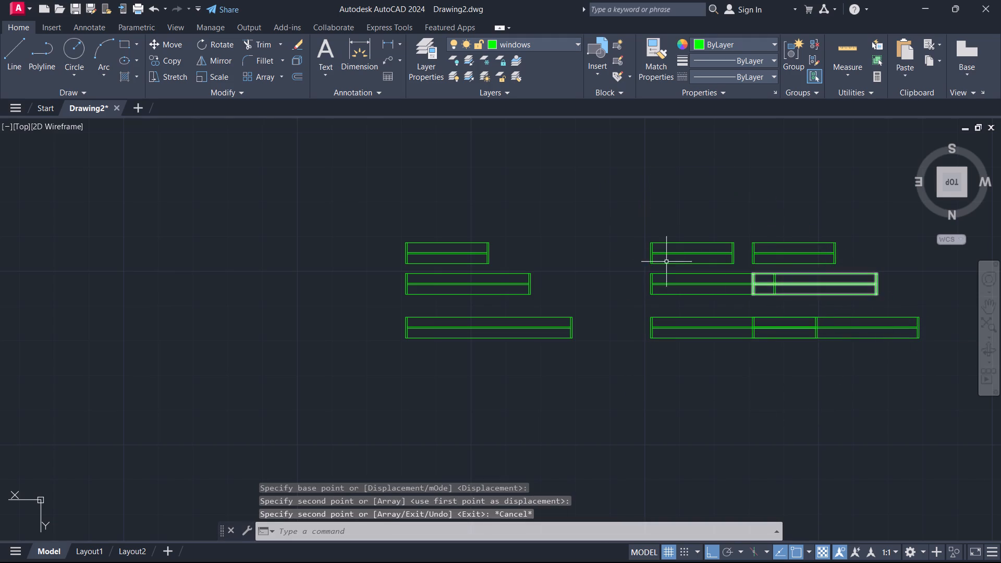
# Erase the intermediate copied set of three windows, keeping the original set and the farthest right copy.
pyautogui.moveTo(632, 228); pyautogui.dragTo(658, 262)
pyautogui.click(710, 398)
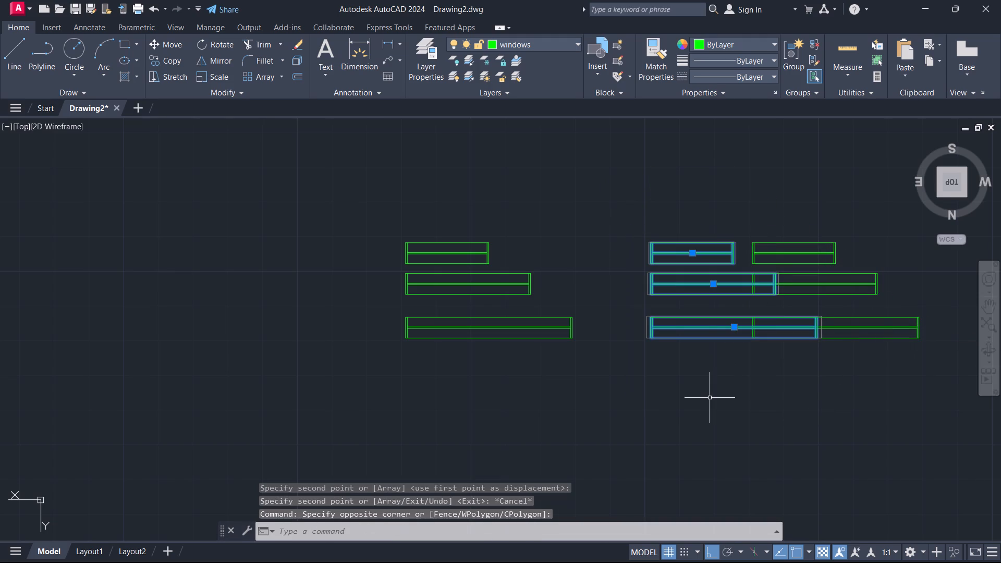
pyautogui.press('e')
pyautogui.press('Return')
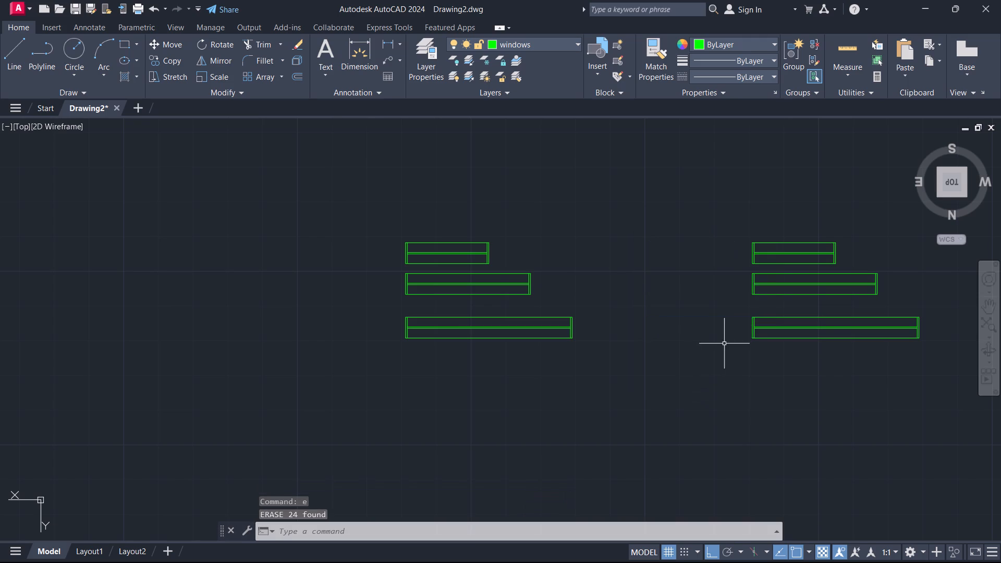
# Rotate the farthest right set of three windows 90° about its lower-left corner so the windows stand upright.
pyautogui.moveTo(729, 205); pyautogui.dragTo(758, 248)
pyautogui.click(944, 414)
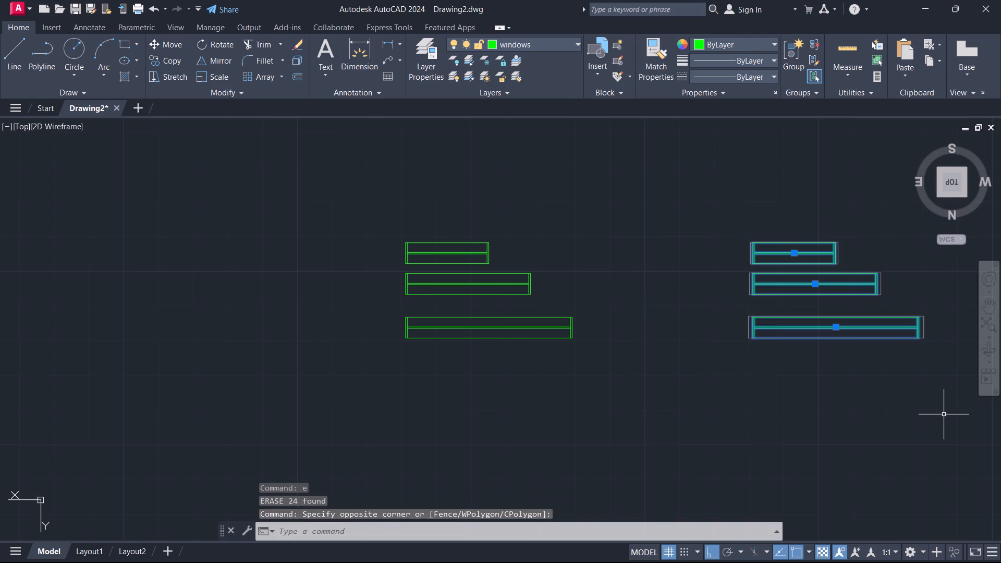
pyautogui.write('ro')
pyautogui.press('Return')
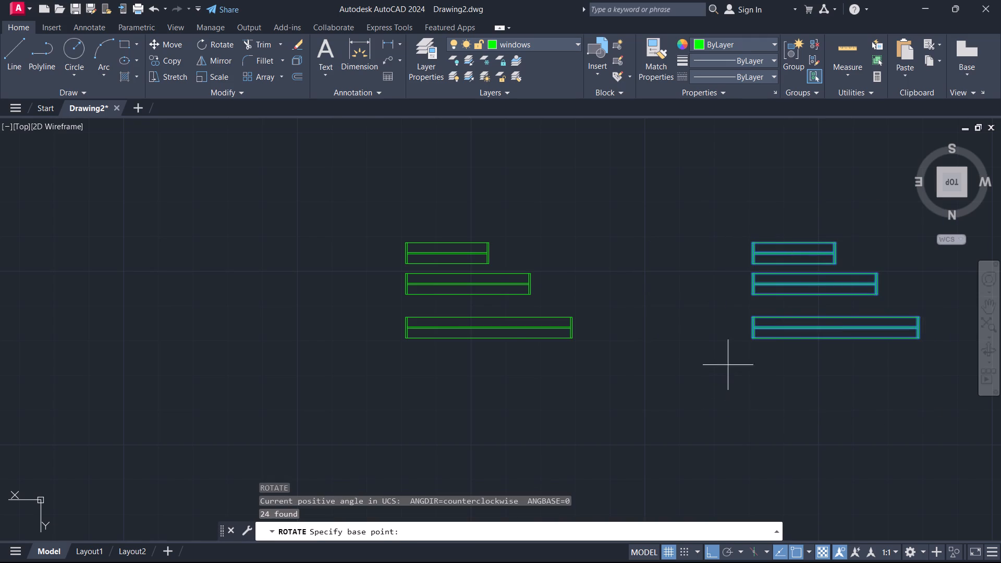
pyautogui.click(755, 341)
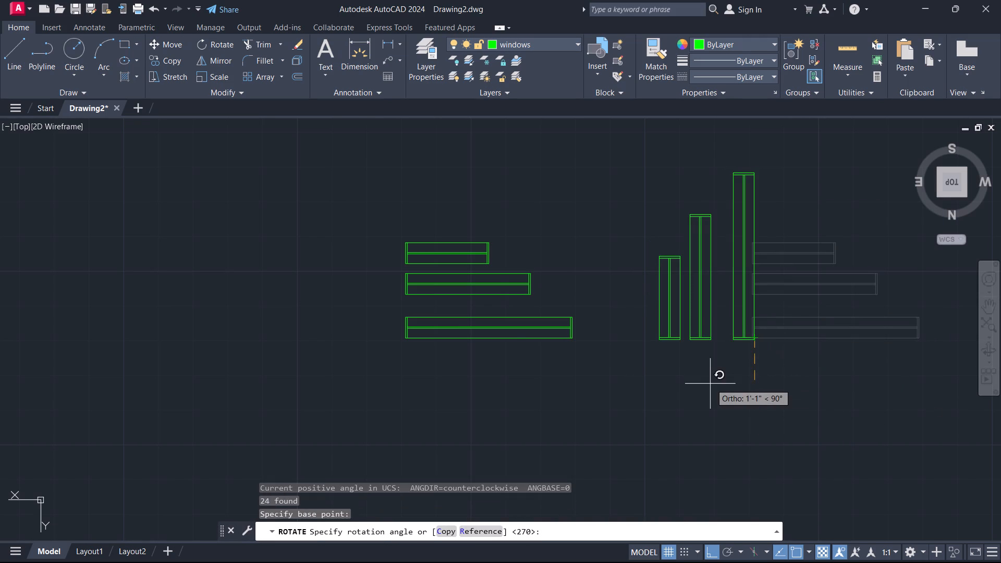
pyautogui.click(710, 384)
# Copy the longest upright window by its lower-right corner into the second plan's left inner wall, just above the double door, with Ortho off.
pyautogui.scroll(-1, 746, 395)
pyautogui.moveTo(747, 395); pyautogui.dragTo(743, 386, button='middle')
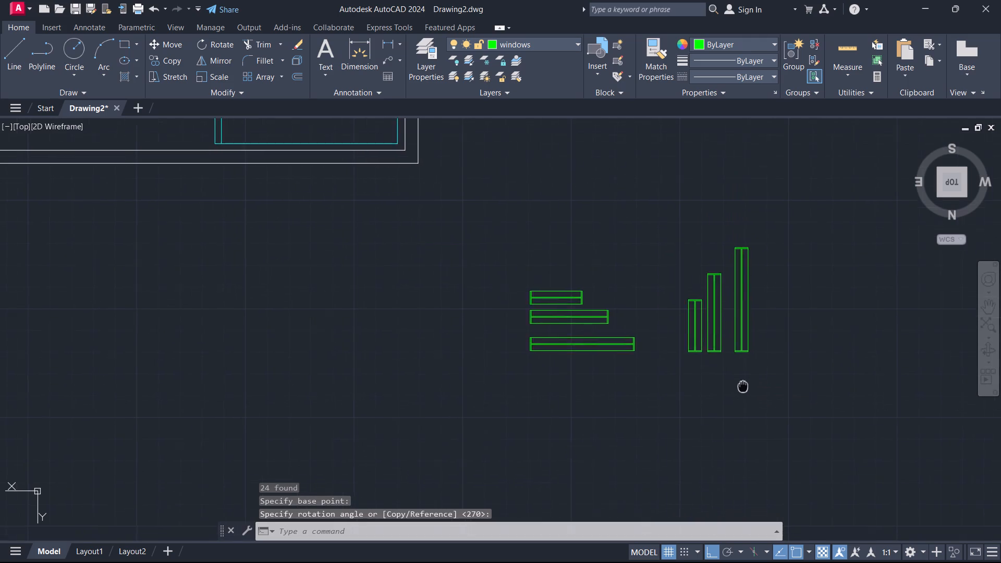
pyautogui.moveTo(743, 386); pyautogui.dragTo(655, 446, button='middle')
pyautogui.scroll(-1, 653, 447)
pyautogui.scroll(-3, 720, 398)
pyautogui.moveTo(770, 417); pyautogui.dragTo(586, 411, button='middle')
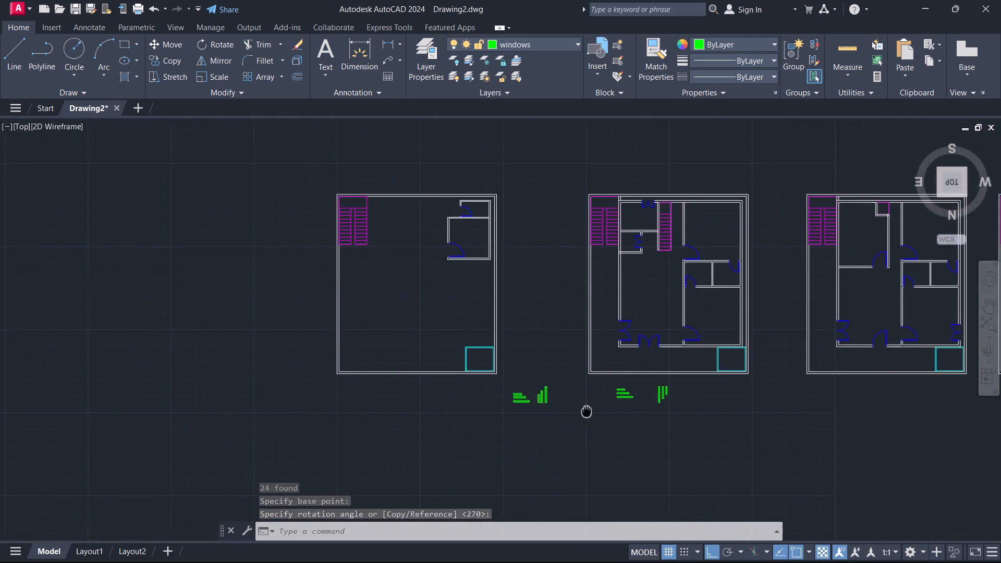
pyautogui.moveTo(586, 411); pyautogui.dragTo(385, 436, button='middle')
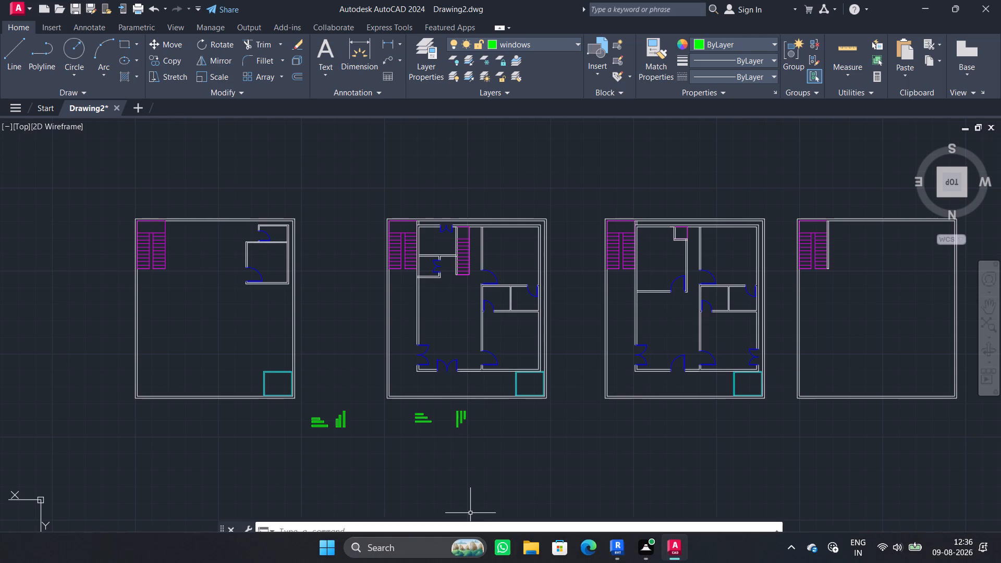
pyautogui.scroll(2, 301, 434)
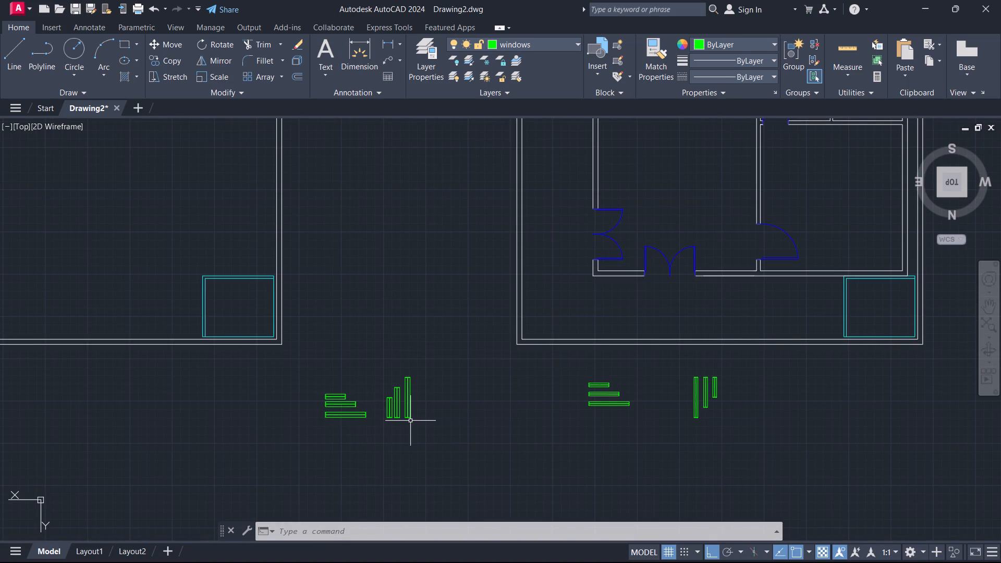
pyautogui.click(410, 417)
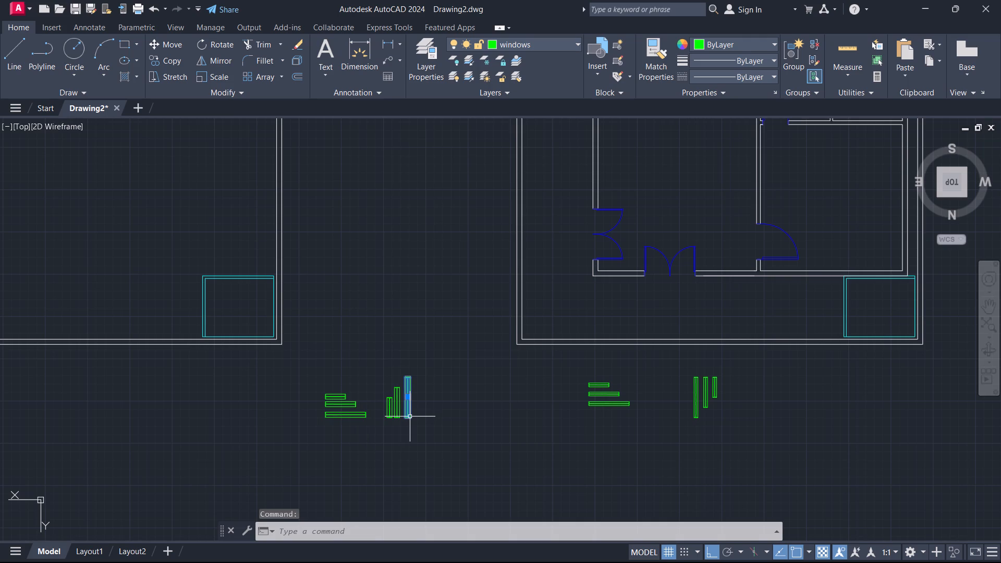
pyautogui.write('co')
pyautogui.press('Return')
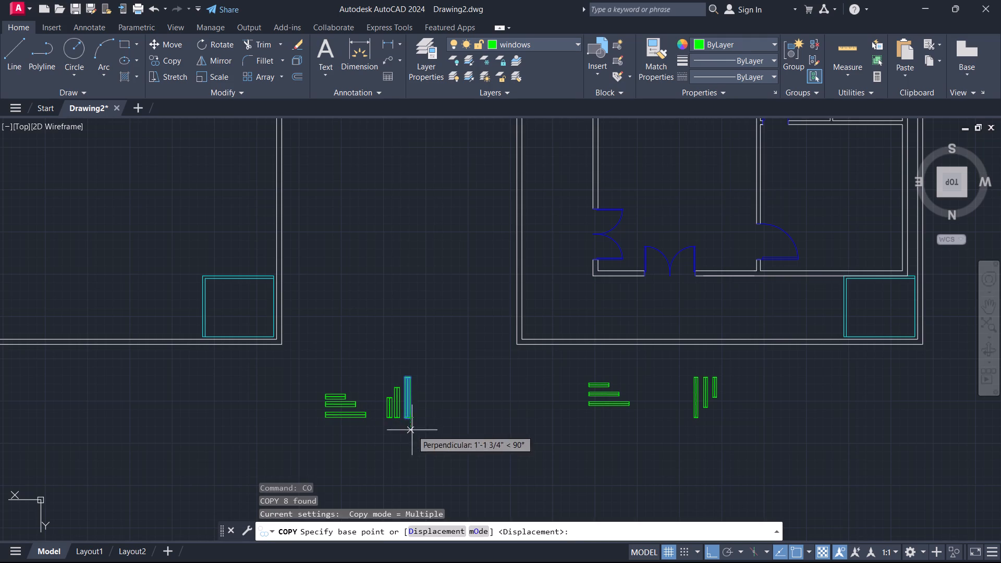
pyautogui.scroll(3, 412, 430)
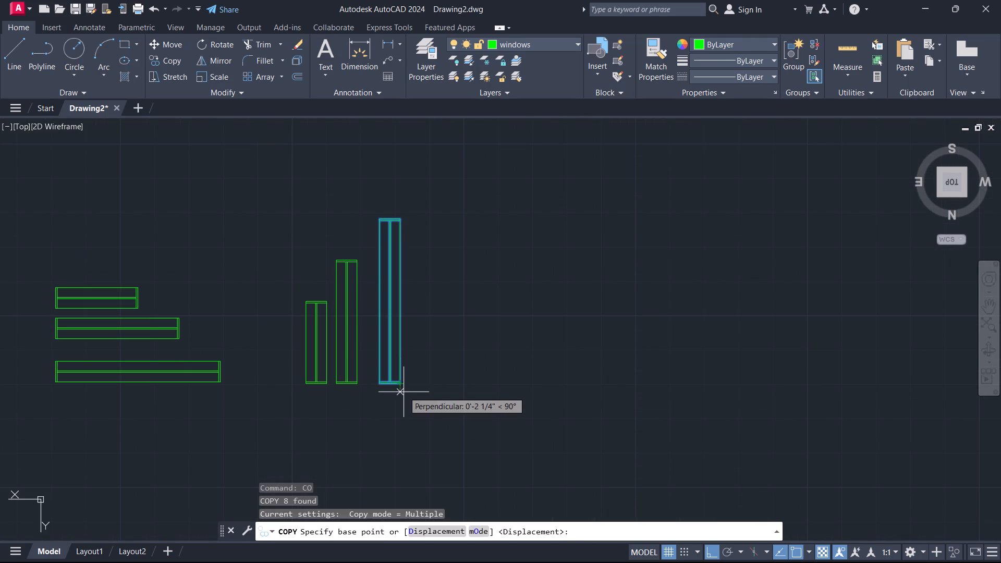
pyautogui.scroll(4, 395, 387)
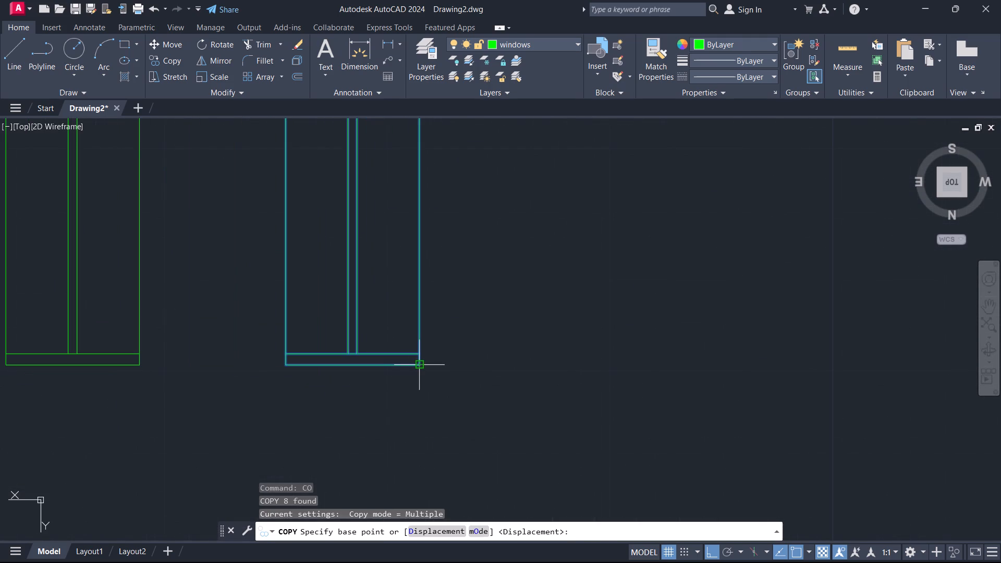
pyautogui.click(422, 365)
pyautogui.scroll(-7, 541, 272)
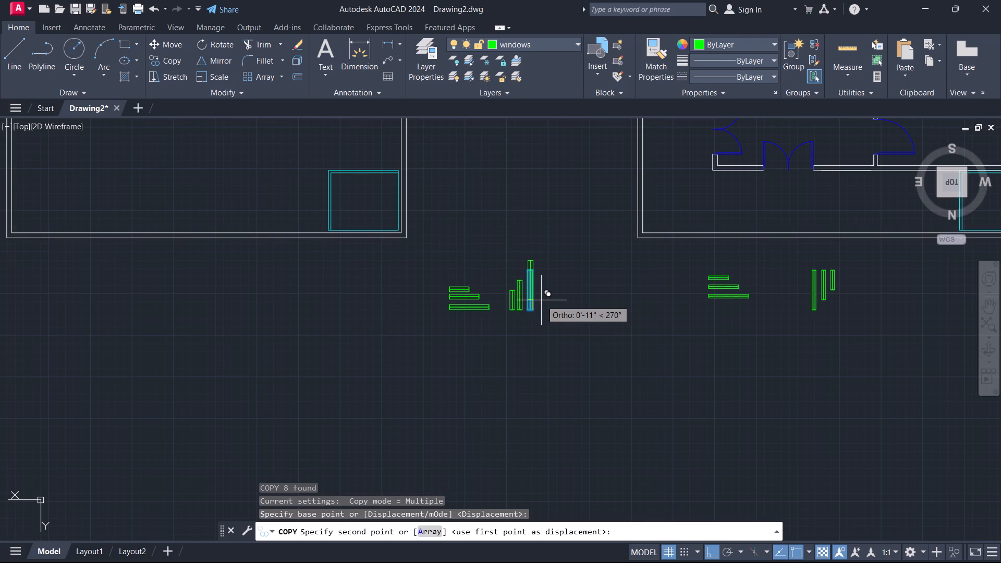
pyautogui.press('F8')
pyautogui.scroll(-1, 557, 315)
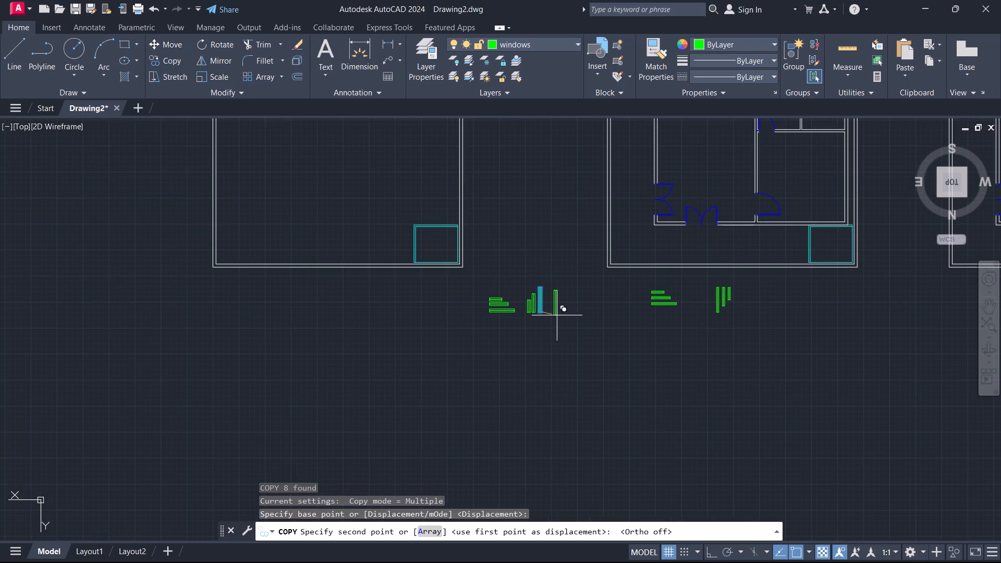
pyautogui.moveTo(563, 311); pyautogui.dragTo(387, 469, button='middle')
pyautogui.scroll(3, 481, 333)
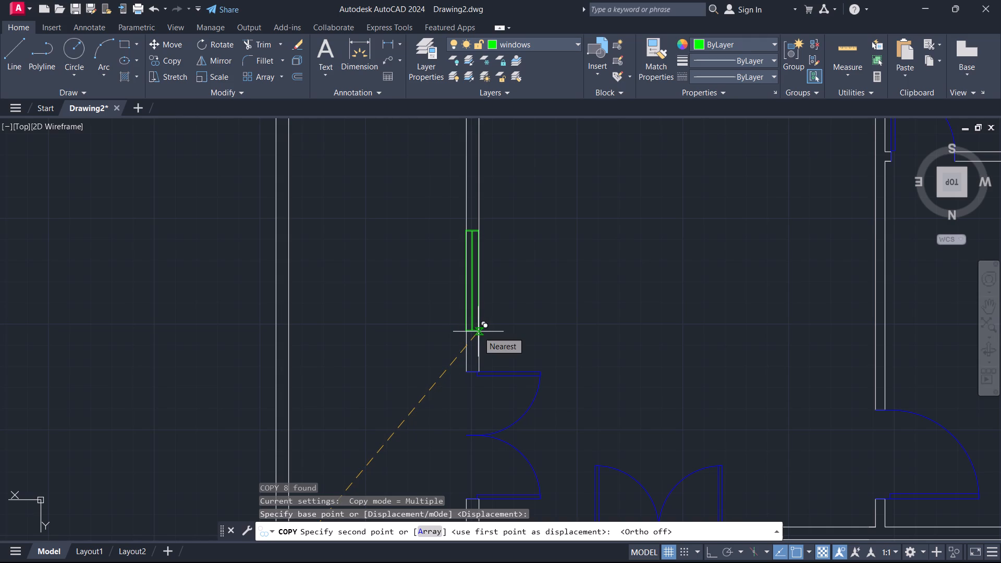
pyautogui.click(478, 332)
# Place another copy of the longest upright window in the third plan's left inner wall, just above the double door, and end the copying.
pyautogui.scroll(-3, 504, 302)
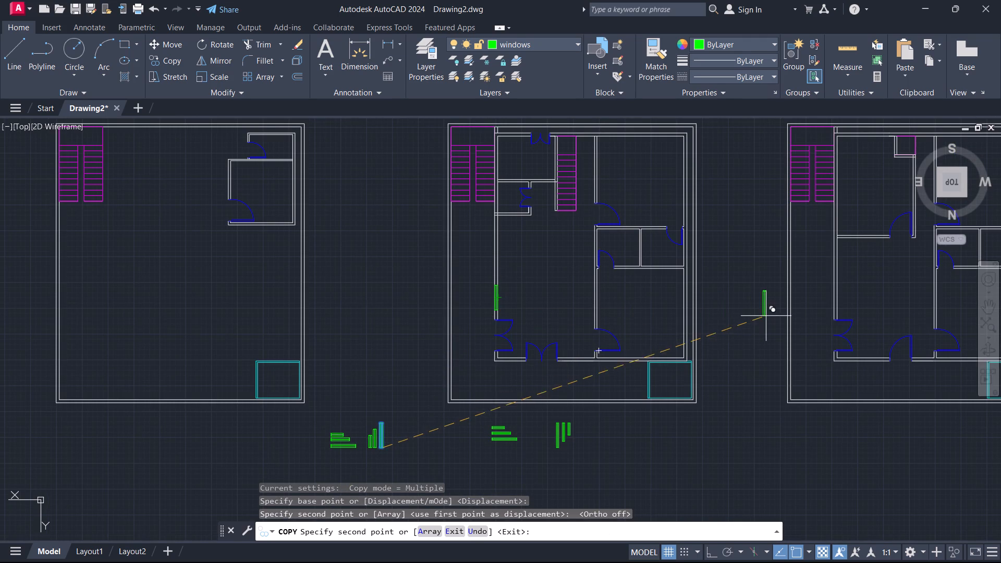
pyautogui.moveTo(748, 318); pyautogui.dragTo(527, 308, button='middle')
pyautogui.scroll(2, 578, 287)
pyautogui.scroll(1, 627, 308)
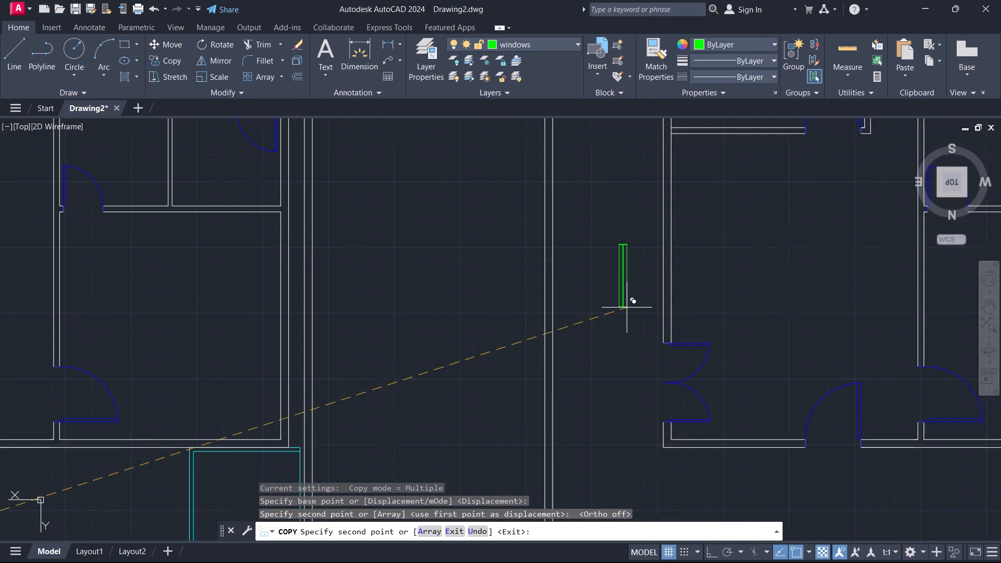
pyautogui.scroll(1, 627, 308)
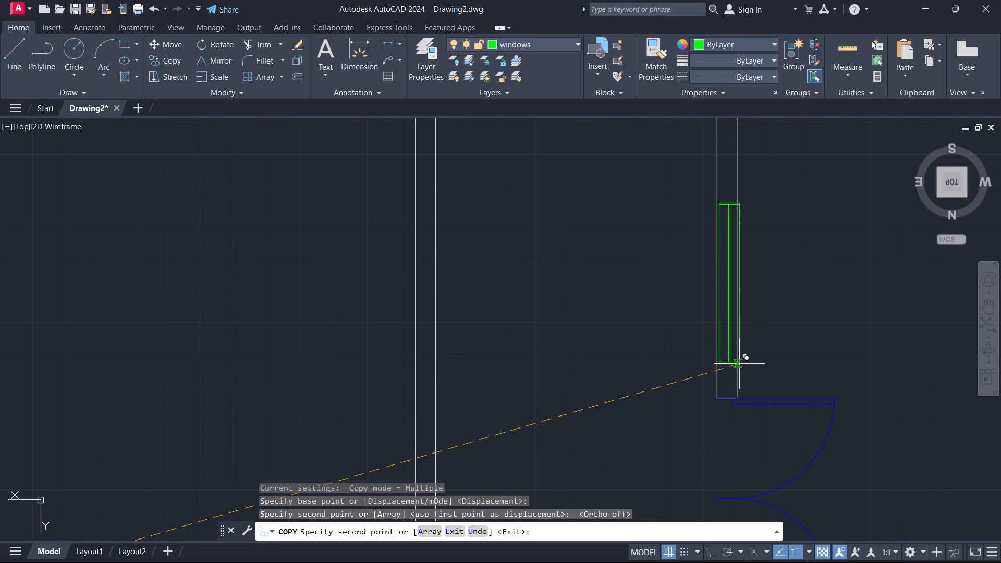
pyautogui.click(738, 364)
pyautogui.scroll(-2, 620, 378)
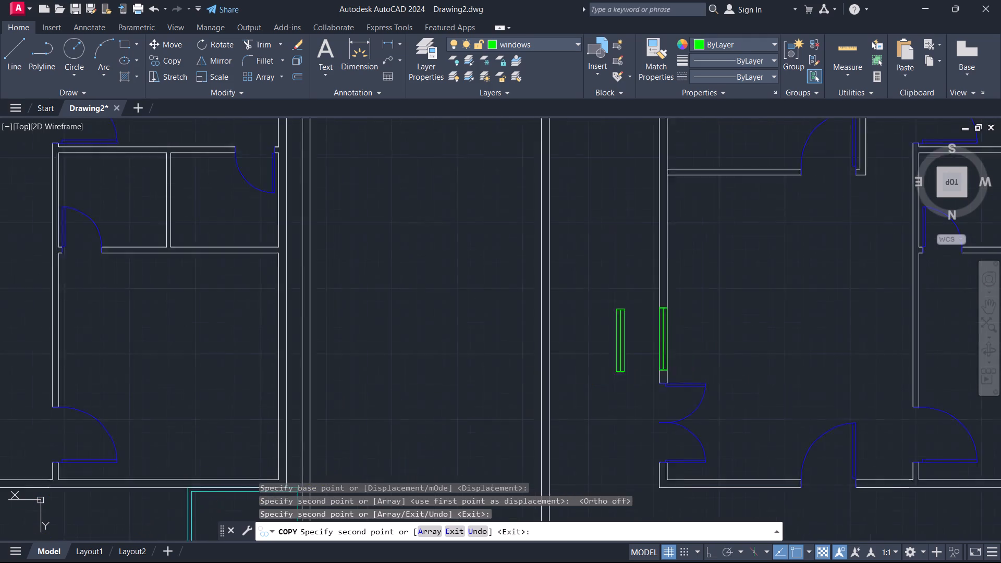
pyautogui.scroll(-1, 624, 371)
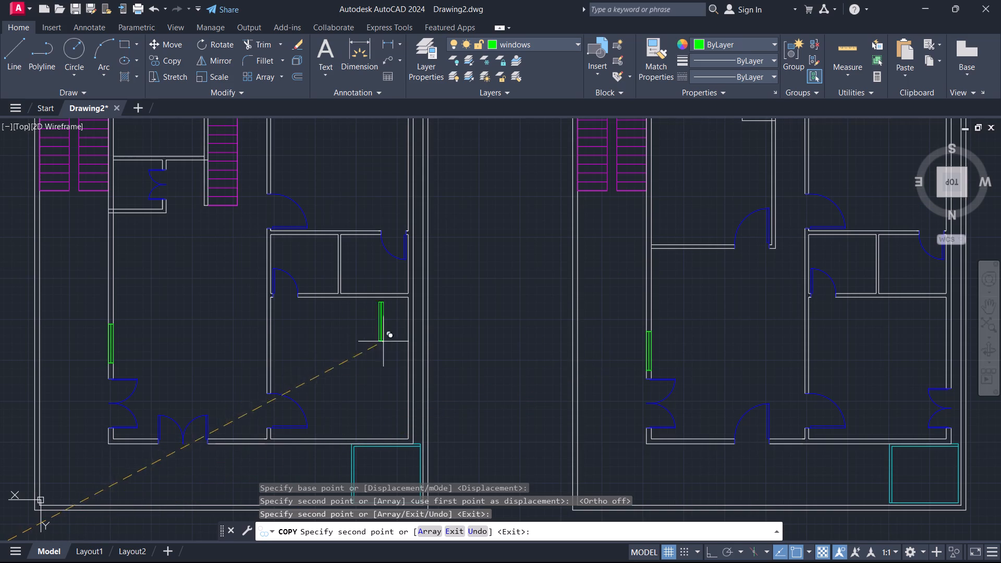
pyautogui.scroll(-1, 494, 307)
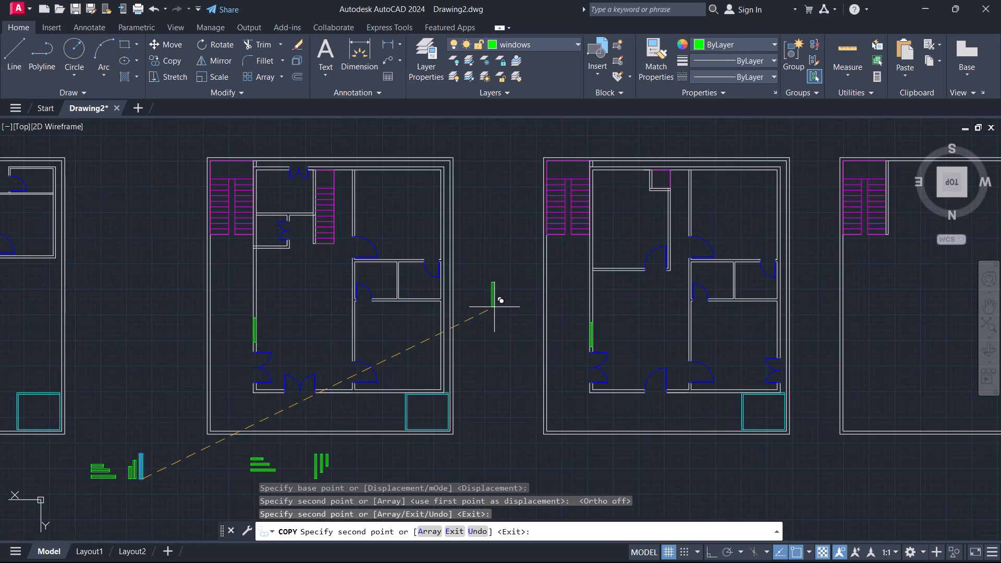
pyautogui.moveTo(163, 403); pyautogui.dragTo(163, 403, button='middle')
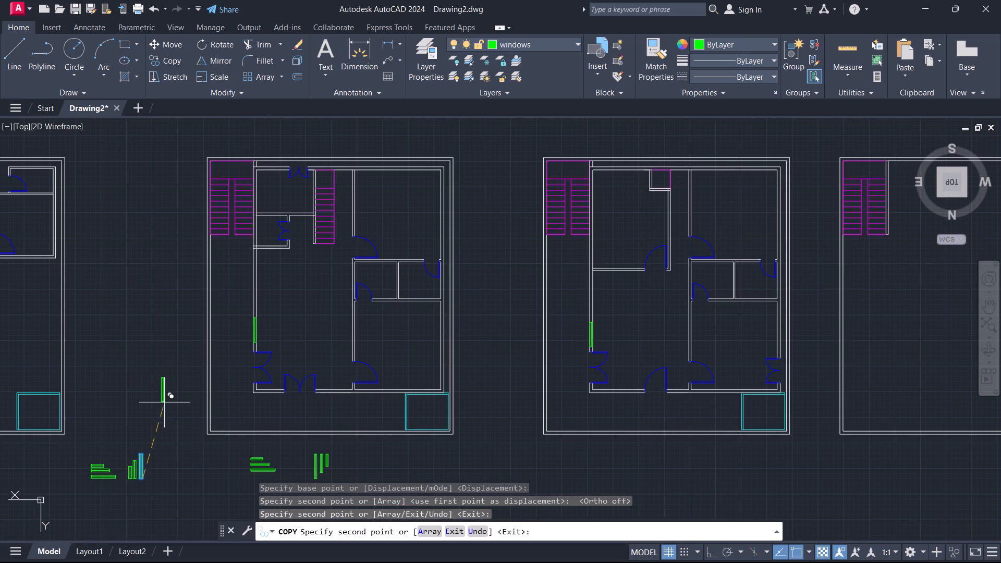
pyautogui.moveTo(163, 403); pyautogui.dragTo(222, 312, button='middle')
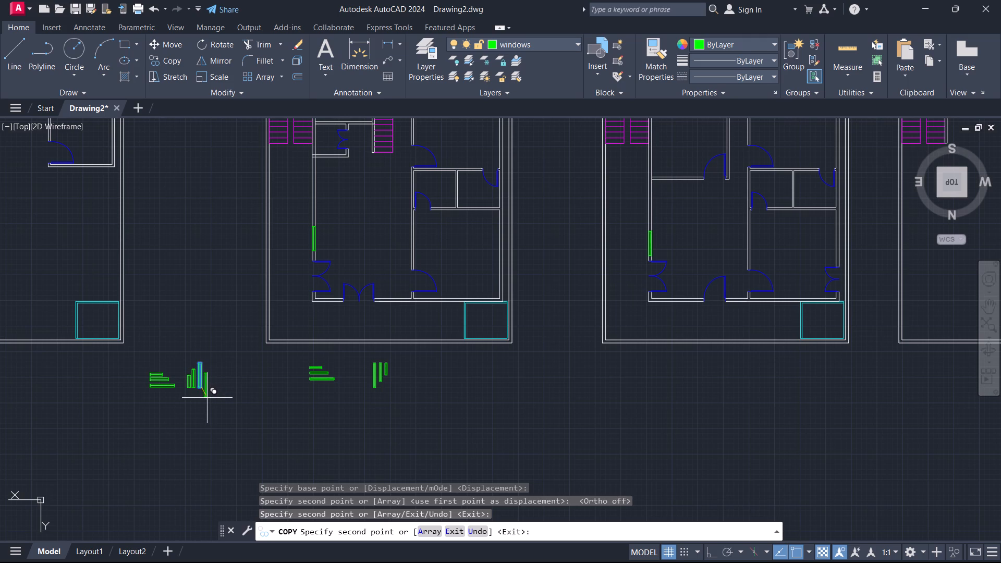
pyautogui.press('Escape')
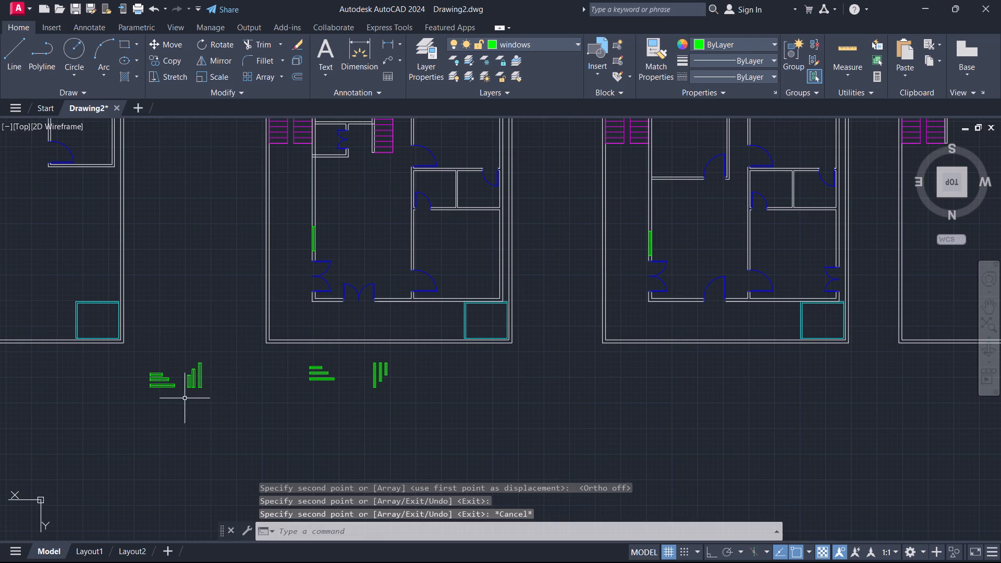
# Copy the medium horizontal window by its lower-right corner into the bottom wall of the second plan's lower-right room, between the door and the cyan square.
pyautogui.scroll(3, 128, 402)
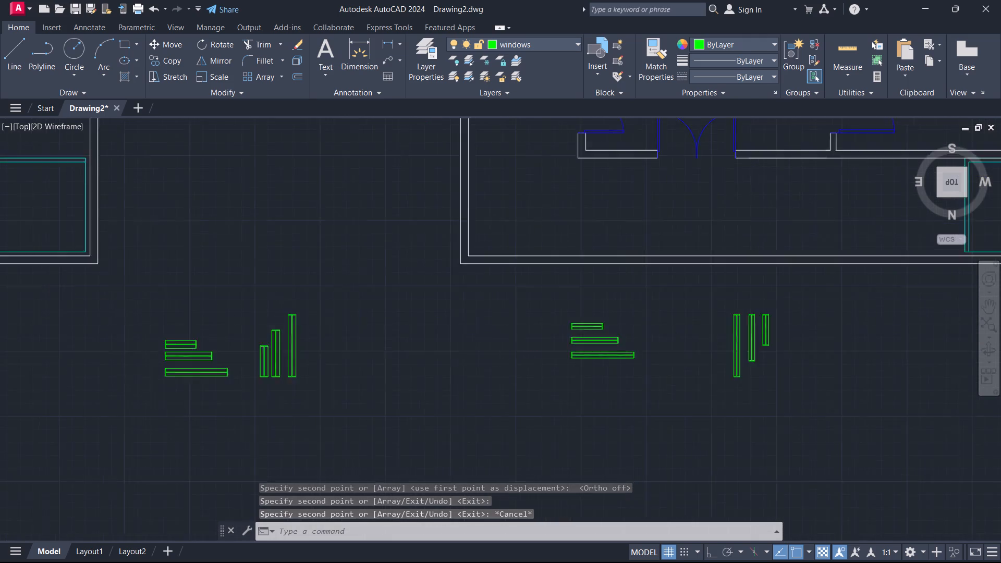
pyautogui.click(242, 349)
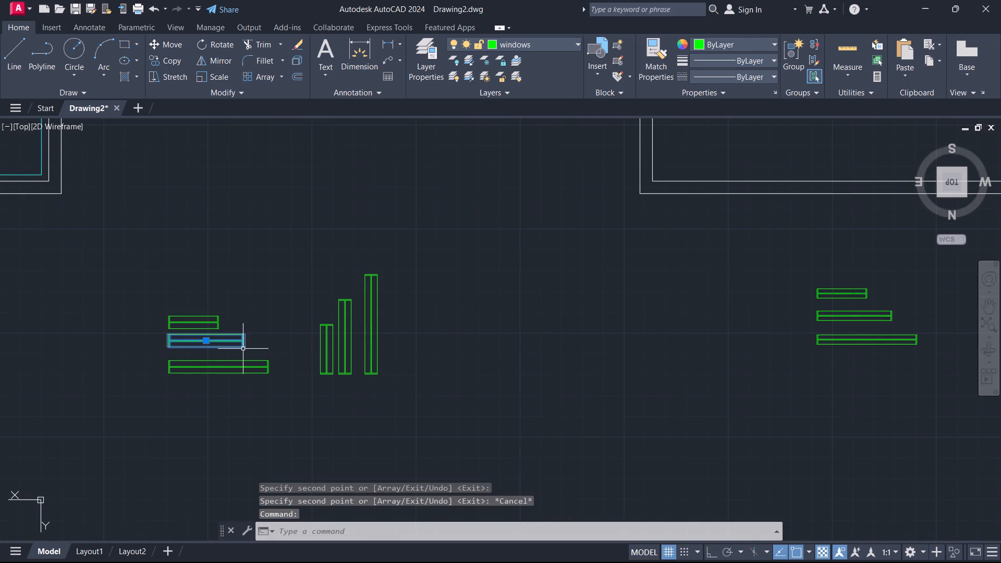
pyautogui.write('co')
pyautogui.press('Return')
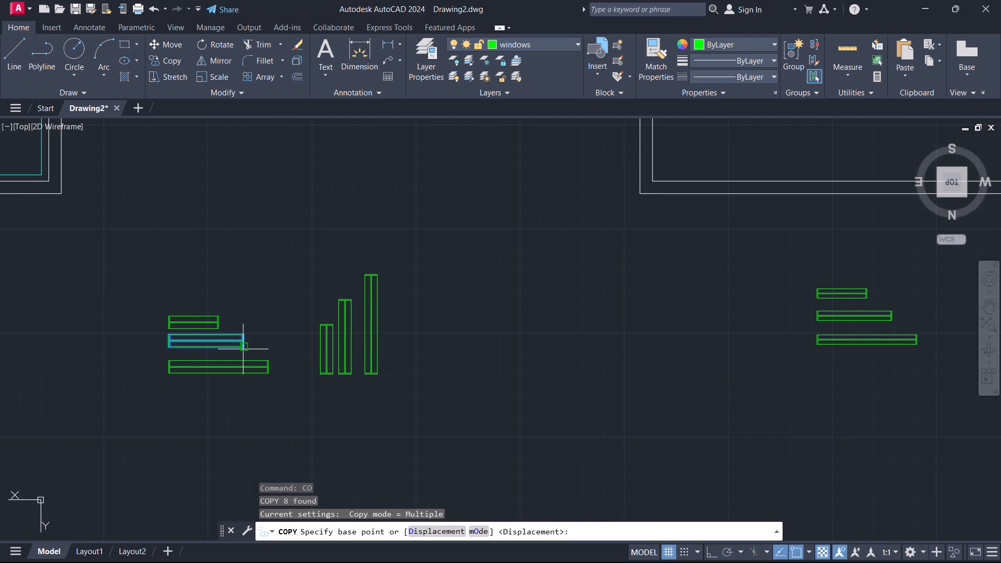
pyautogui.click(245, 350)
pyautogui.scroll(-2, 462, 299)
pyautogui.moveTo(485, 317); pyautogui.dragTo(394, 320, button='middle')
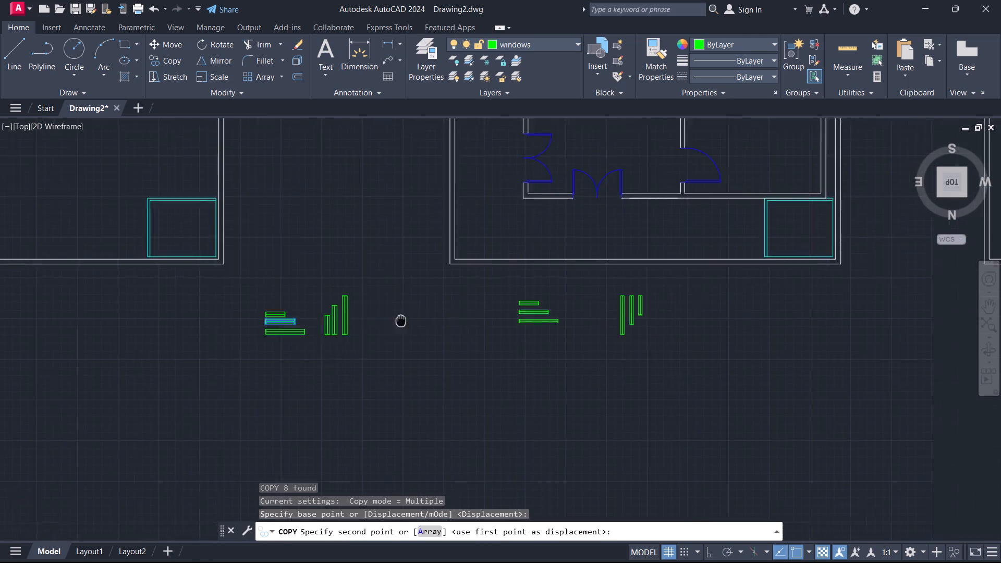
pyautogui.moveTo(394, 320); pyautogui.dragTo(120, 387, button='middle')
pyautogui.scroll(2, 459, 280)
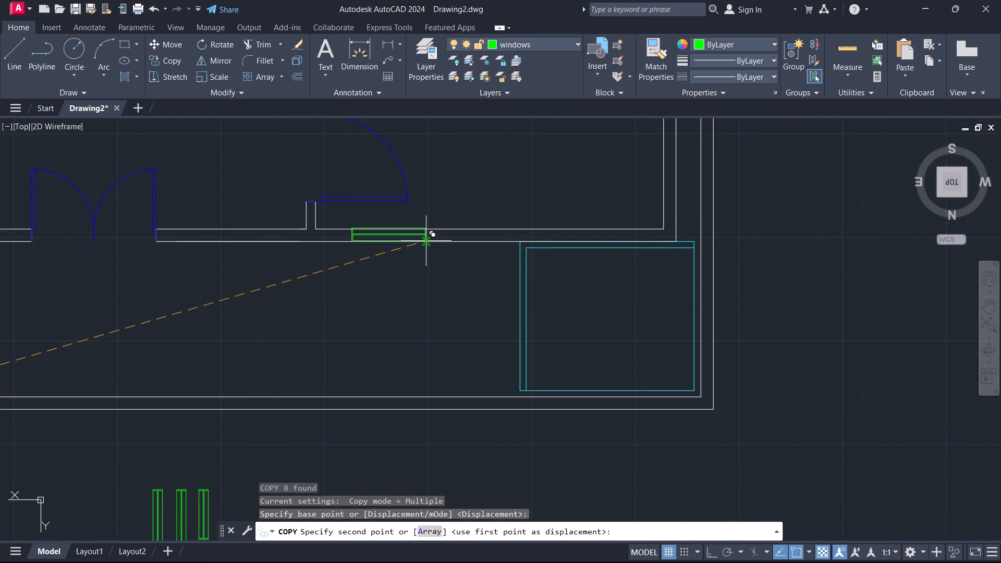
pyautogui.scroll(2, 438, 241)
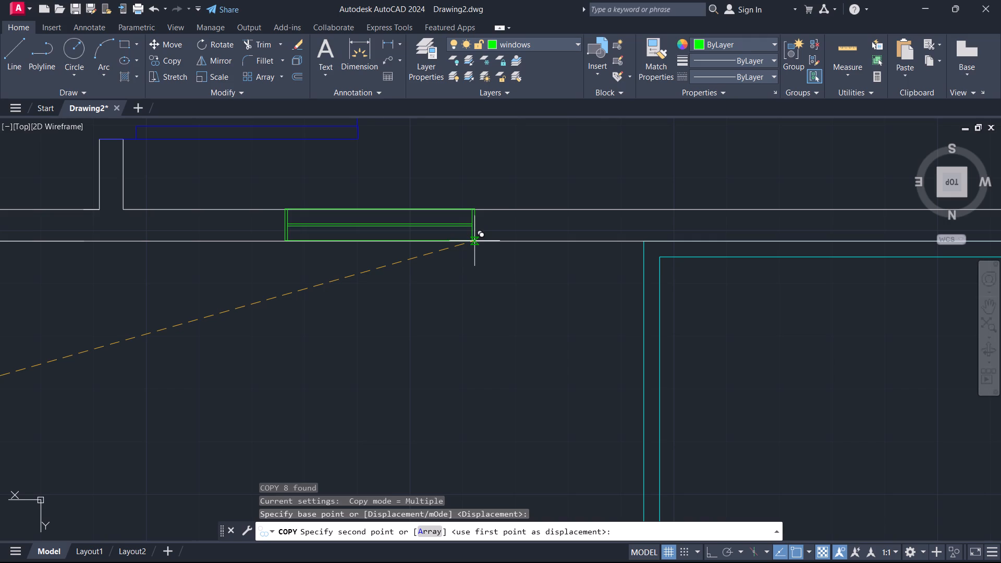
pyautogui.click(474, 241)
# Place another copy of the medium horizontal window in the bottom wall of the third plan's lower-right room, left of the cyan square.
pyautogui.scroll(-3, 431, 288)
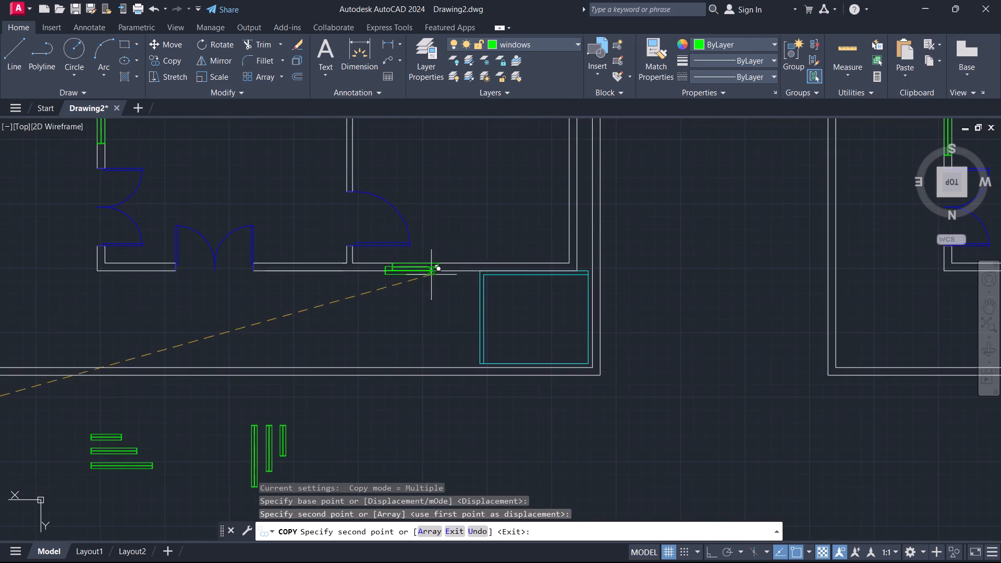
pyautogui.moveTo(664, 248); pyautogui.dragTo(261, 256, button='middle')
pyautogui.moveTo(607, 305); pyautogui.dragTo(323, 298, button='middle')
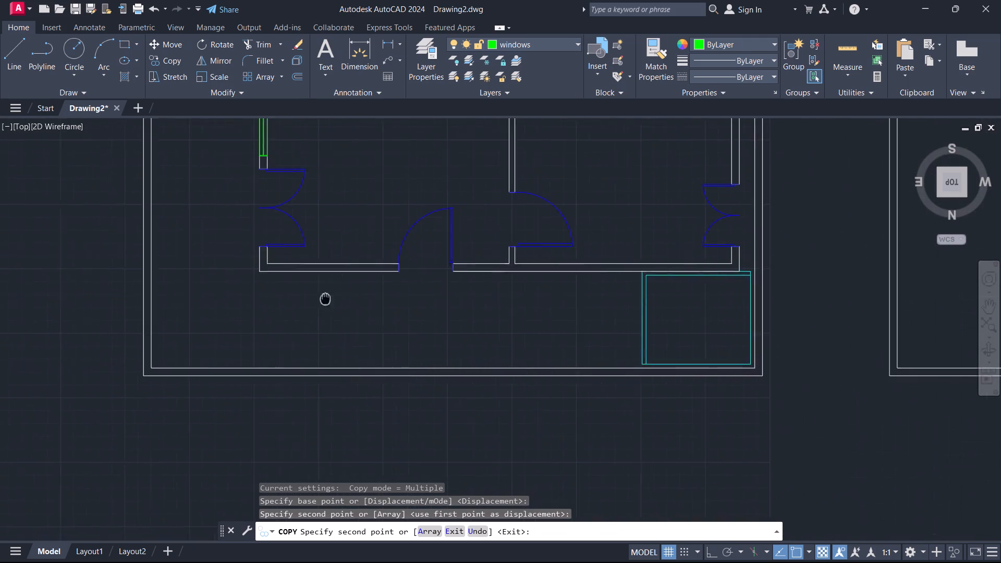
pyautogui.moveTo(323, 298); pyautogui.dragTo(273, 295, button='middle')
pyautogui.scroll(2, 542, 266)
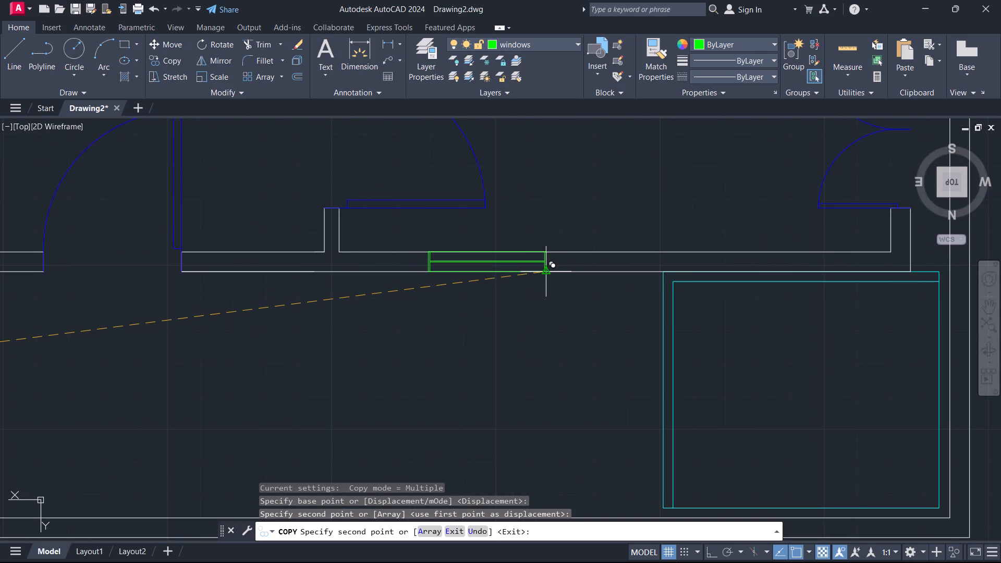
pyautogui.click(546, 273)
# Place another copy of the medium horizontal window in the top wall of the second plan's upper-right room, near the room's left wall.
pyautogui.scroll(-5, 573, 298)
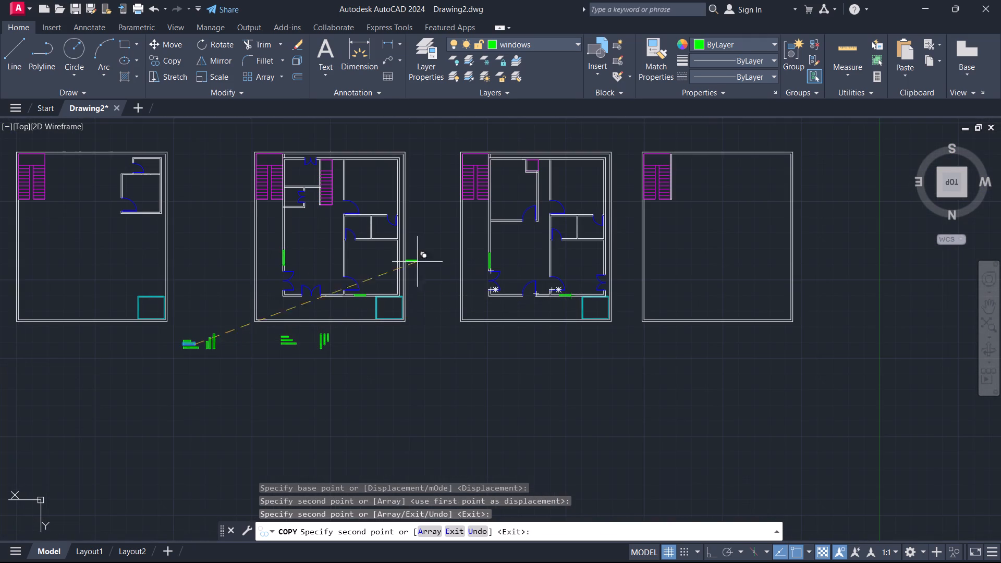
pyautogui.scroll(3, 361, 157)
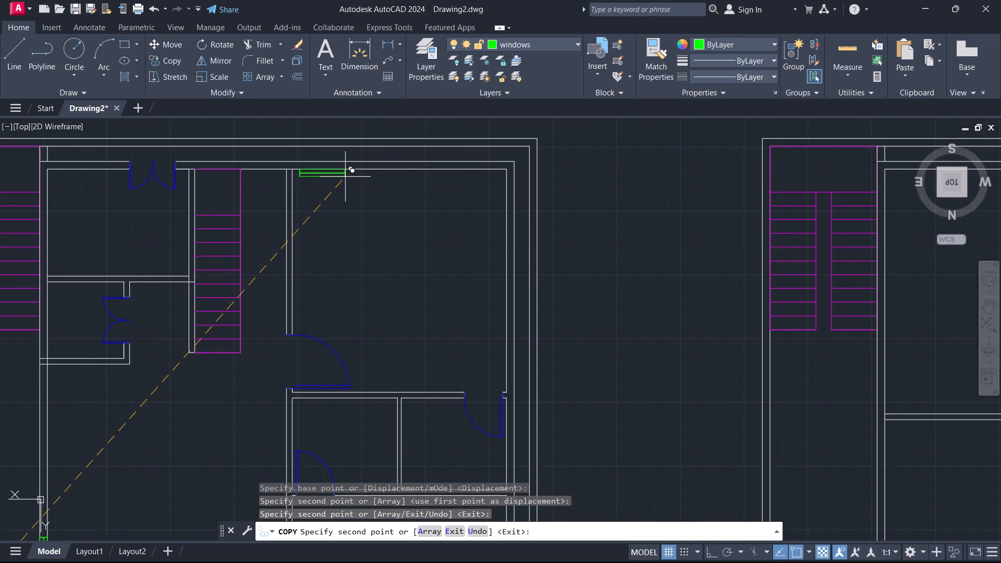
pyautogui.scroll(2, 350, 172)
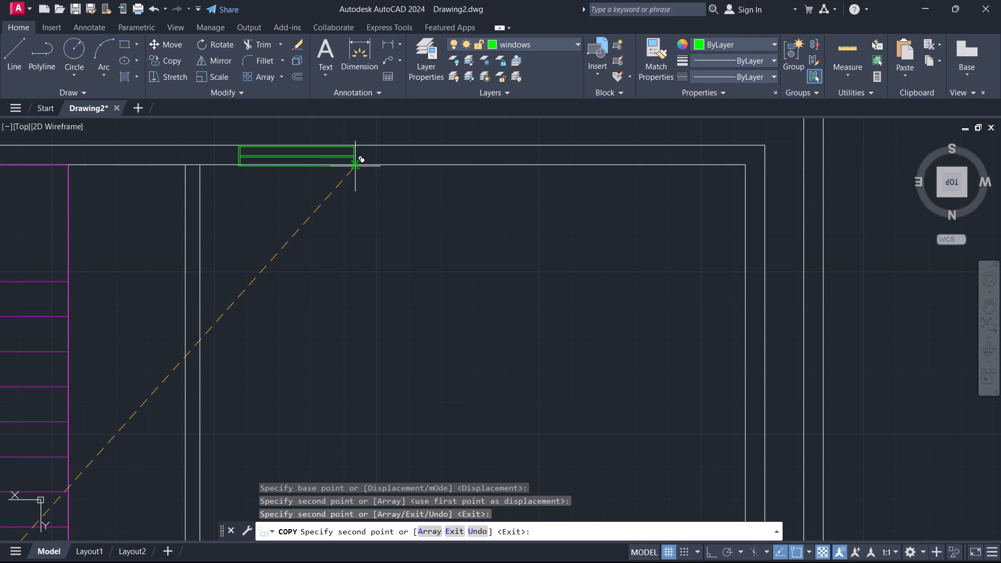
pyautogui.click(355, 164)
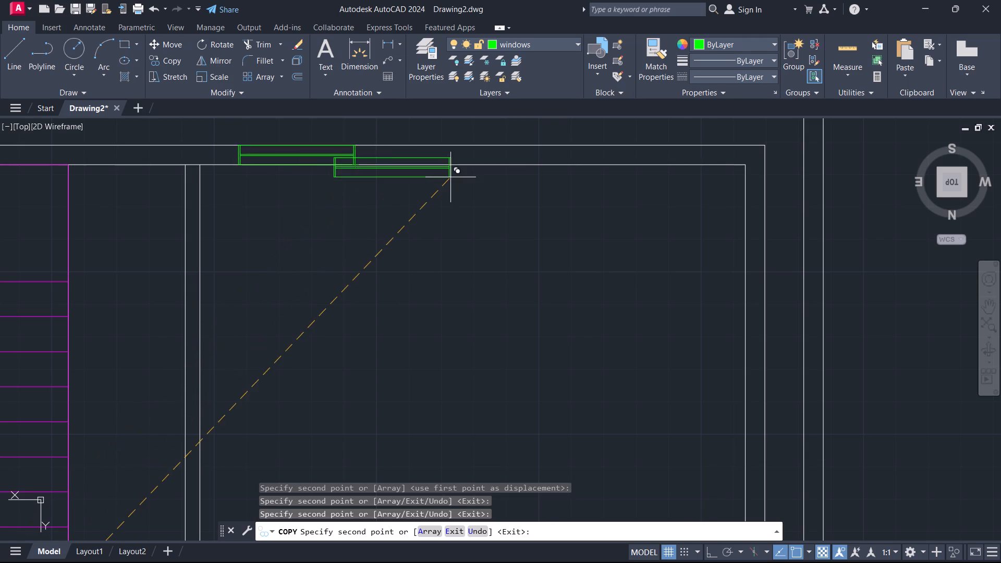
# Place another copy of the medium horizontal window in the top wall of the third plan's upper-right room, and end the copying.
pyautogui.scroll(-1, 450, 177)
pyautogui.scroll(-1, 507, 197)
pyautogui.moveTo(540, 221); pyautogui.dragTo(358, 270, button='middle')
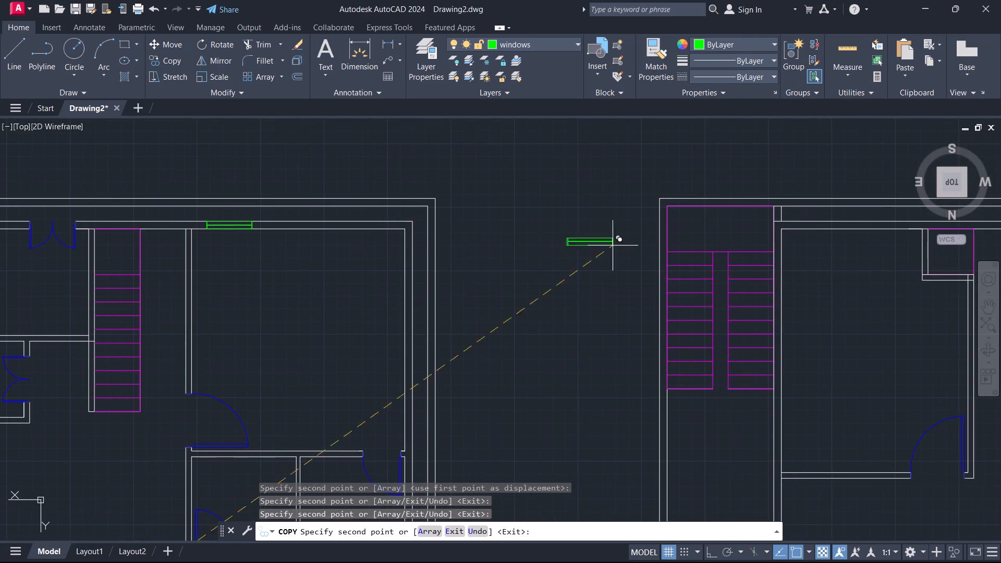
pyautogui.scroll(-1, 629, 279)
pyautogui.moveTo(629, 279); pyautogui.dragTo(608, 277, button='middle')
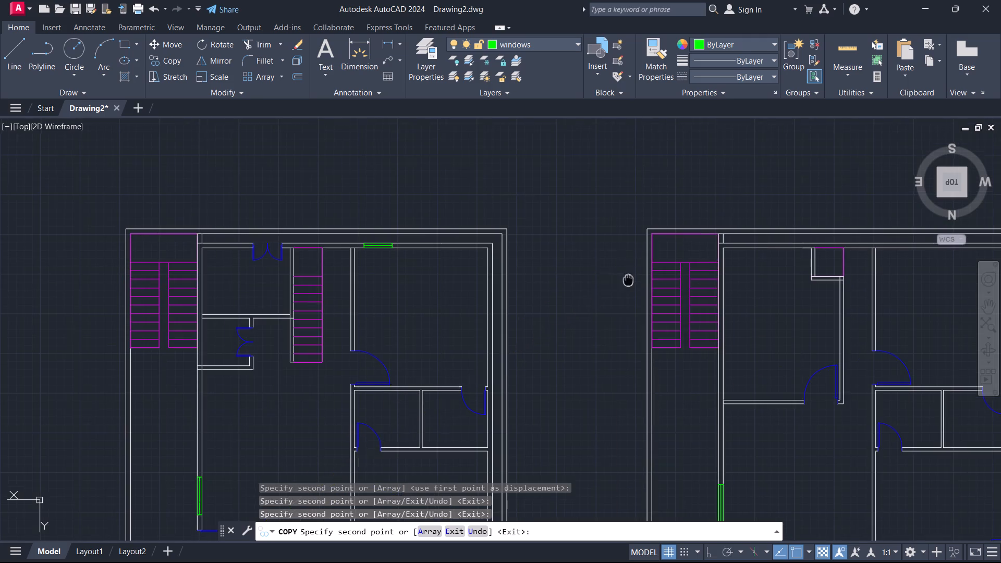
pyautogui.moveTo(608, 277); pyautogui.dragTo(361, 287, button='middle')
pyautogui.scroll(3, 648, 259)
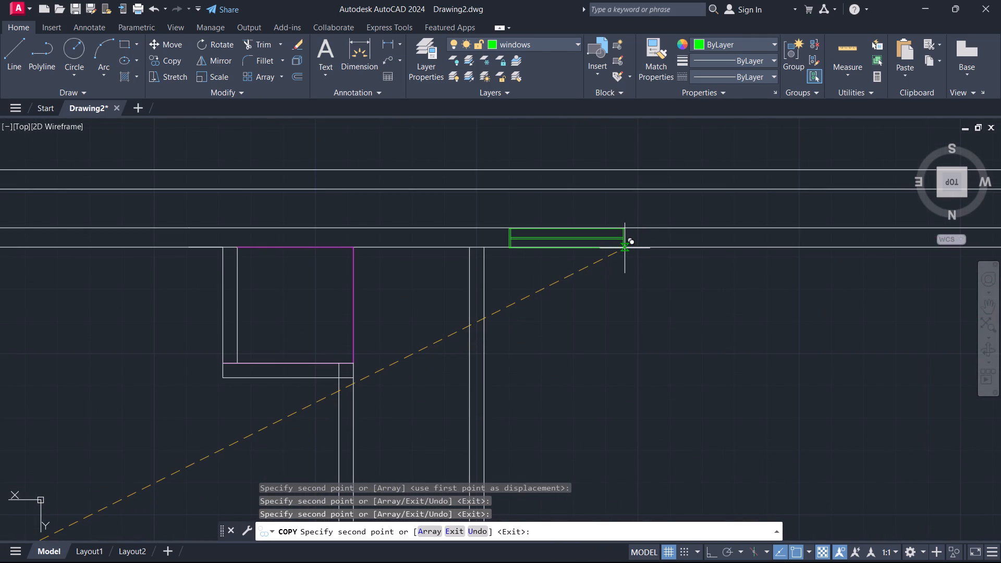
pyautogui.click(625, 248)
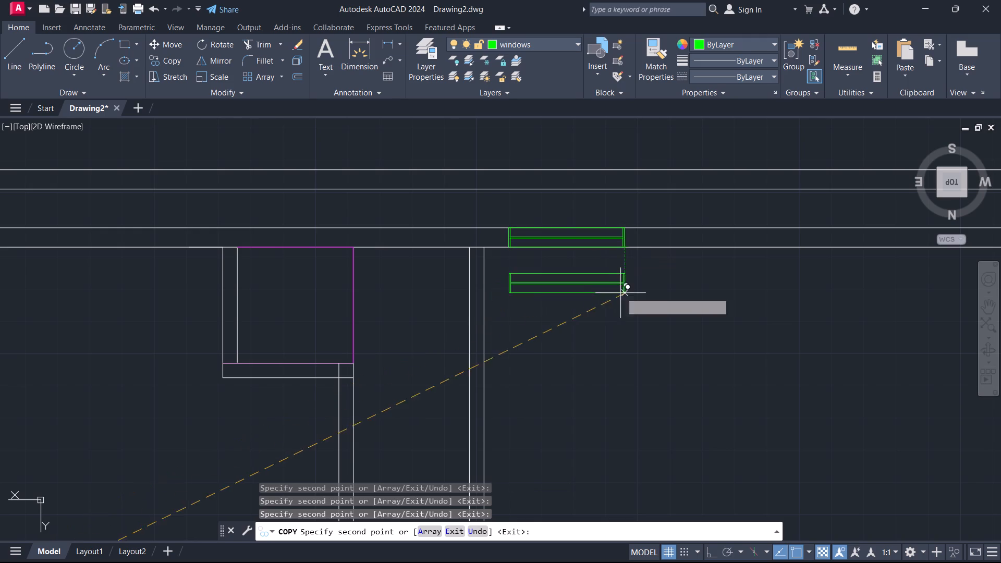
pyautogui.scroll(-4, 631, 287)
pyautogui.moveTo(673, 318); pyautogui.dragTo(662, 240, button='middle')
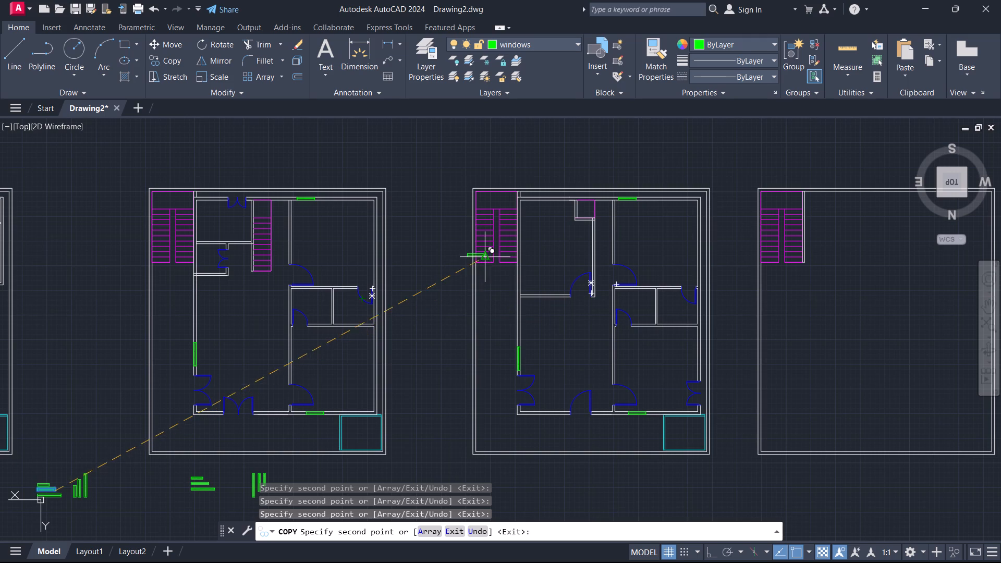
pyautogui.moveTo(421, 227); pyautogui.dragTo(517, 246, button='middle')
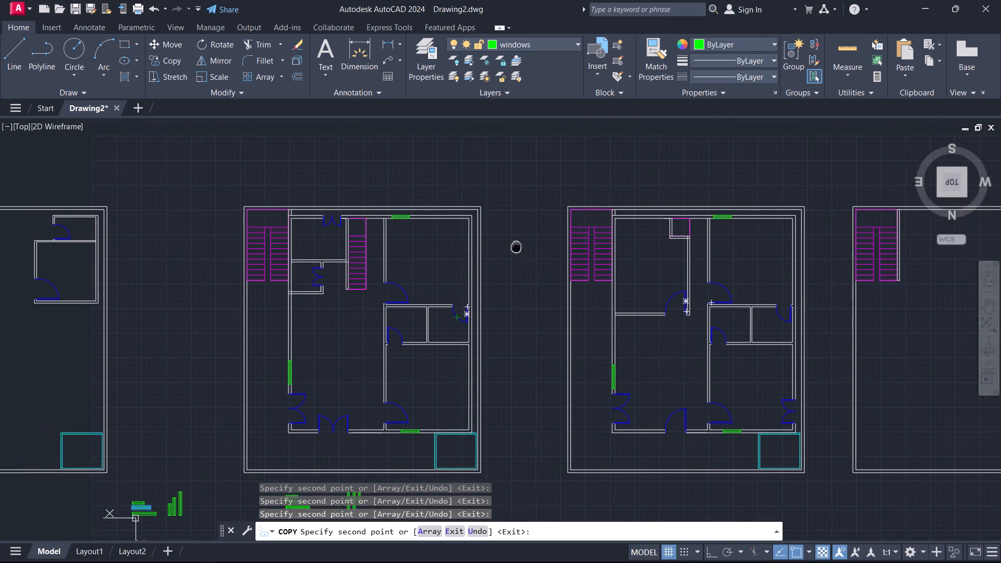
pyautogui.moveTo(517, 246); pyautogui.dragTo(552, 200, button='middle')
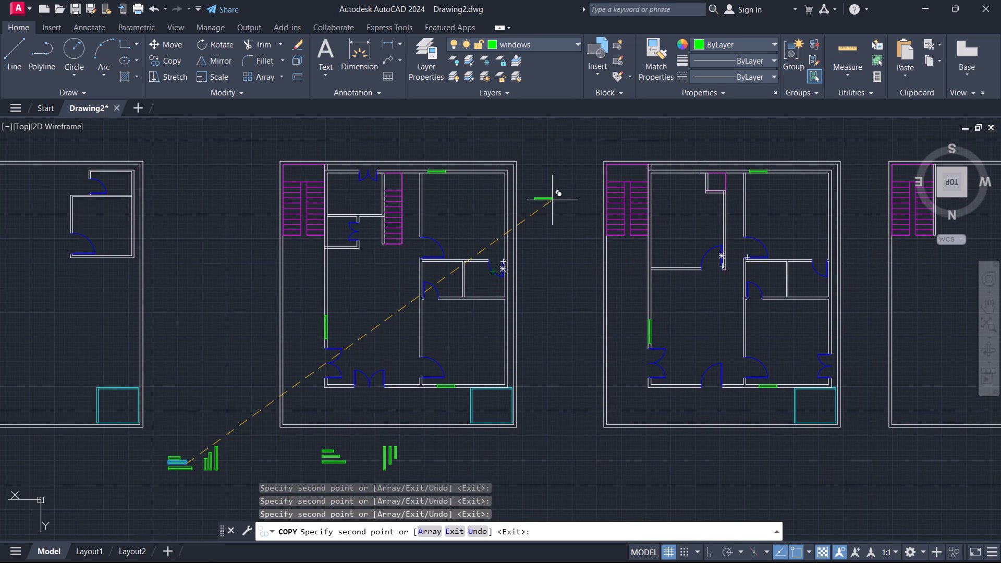
pyautogui.press('Escape')
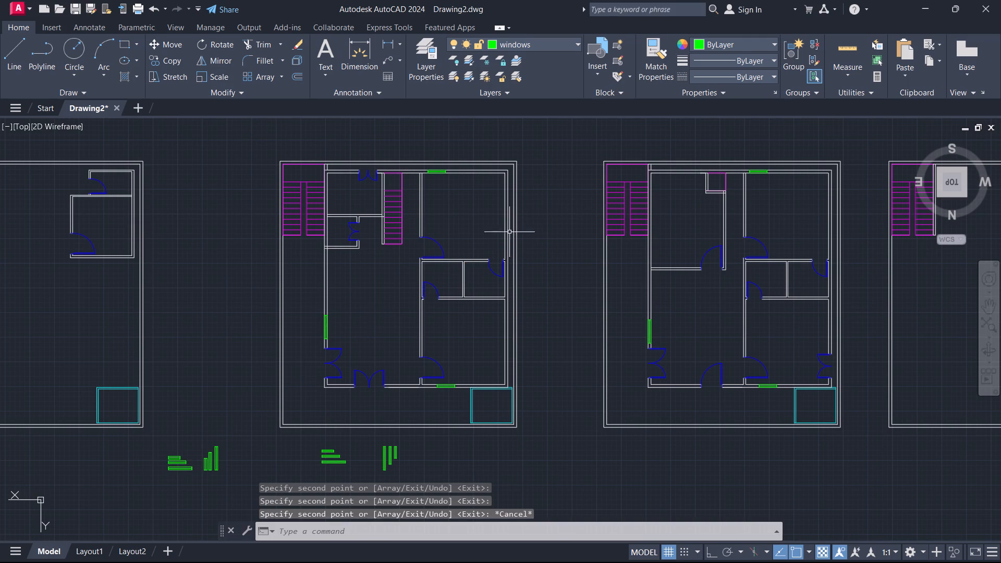
# Copy the shortest upright window by its lower-right corner into the left wall of the second plan's upper-left room, beside the outer staircase.
pyautogui.scroll(3, 192, 486)
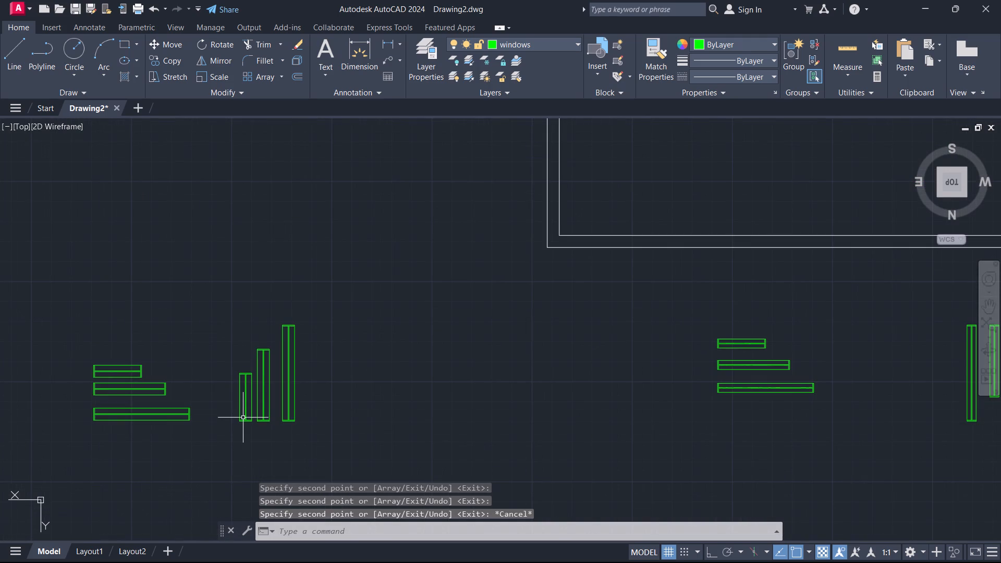
pyautogui.click(243, 420)
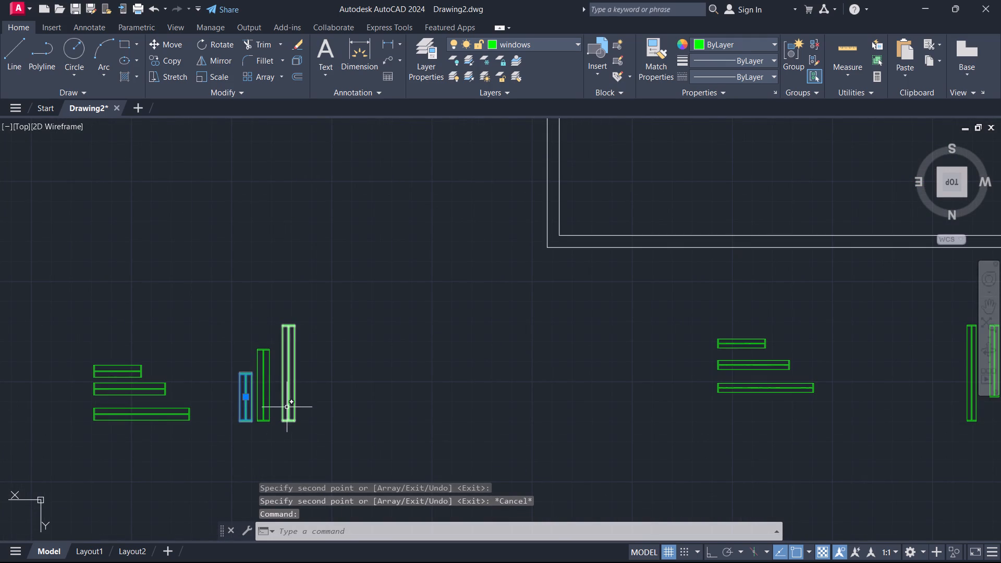
pyautogui.write('co')
pyautogui.press('Return')
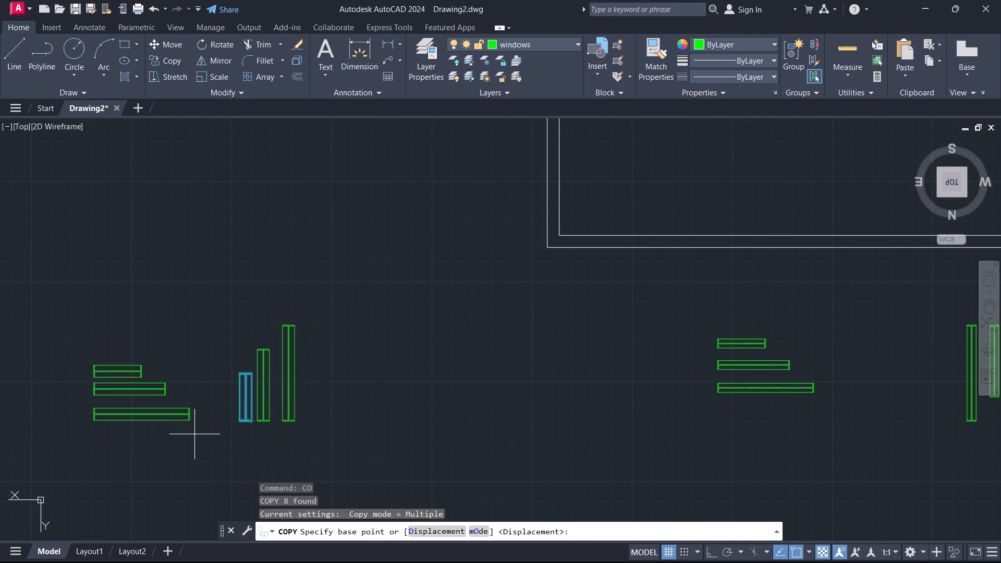
pyautogui.scroll(3, 221, 430)
pyautogui.click(341, 401)
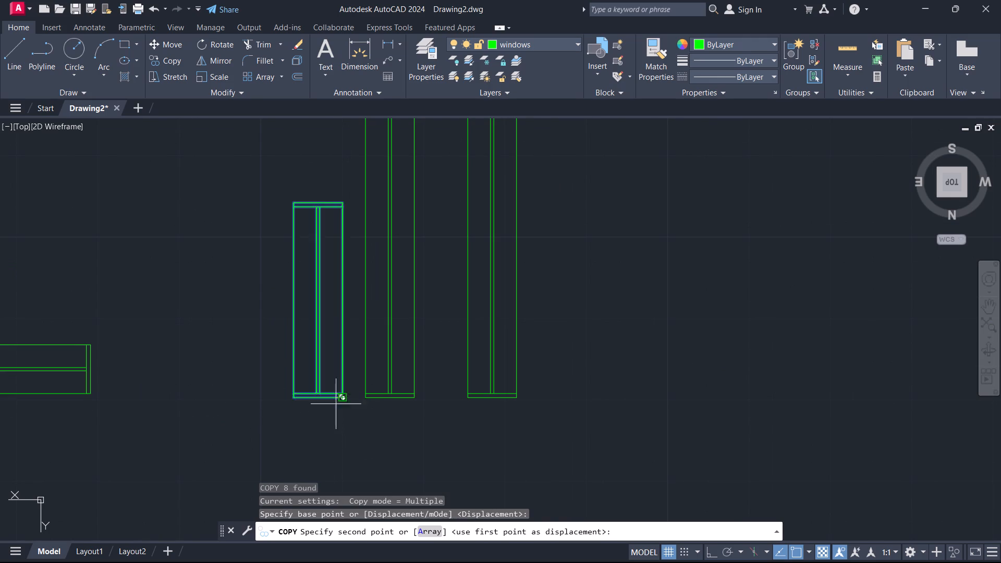
pyautogui.scroll(-2, 543, 259)
pyautogui.moveTo(609, 242); pyautogui.dragTo(402, 533, button='middle')
pyautogui.scroll(-1, 430, 488)
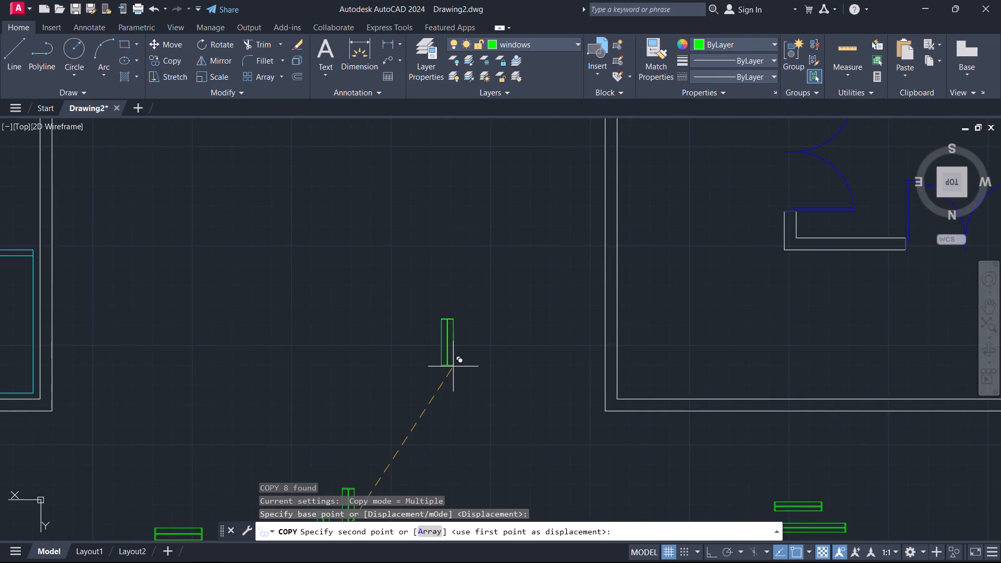
pyautogui.scroll(-3, 453, 365)
pyautogui.moveTo(442, 283); pyautogui.dragTo(338, 455, button='middle')
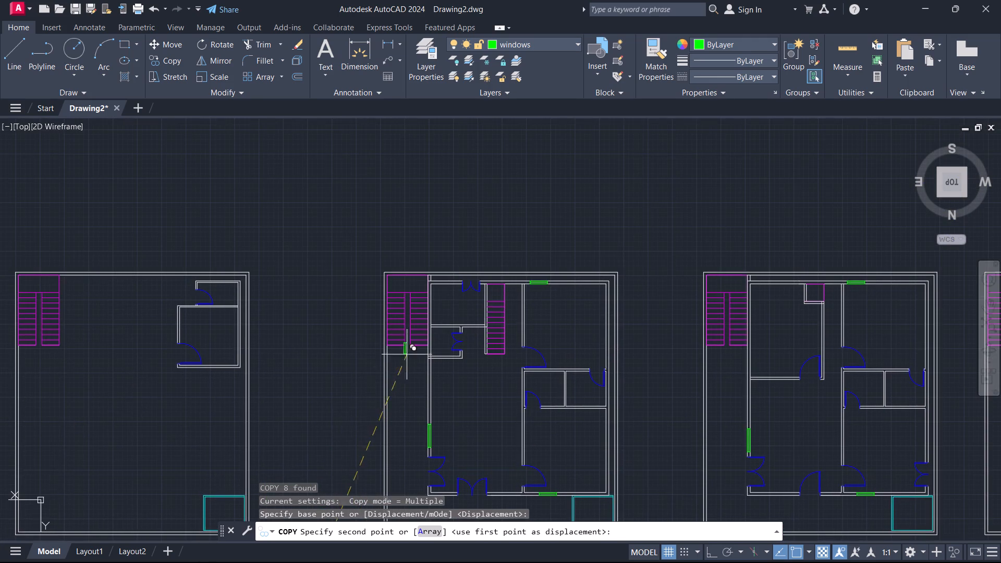
pyautogui.scroll(4, 440, 291)
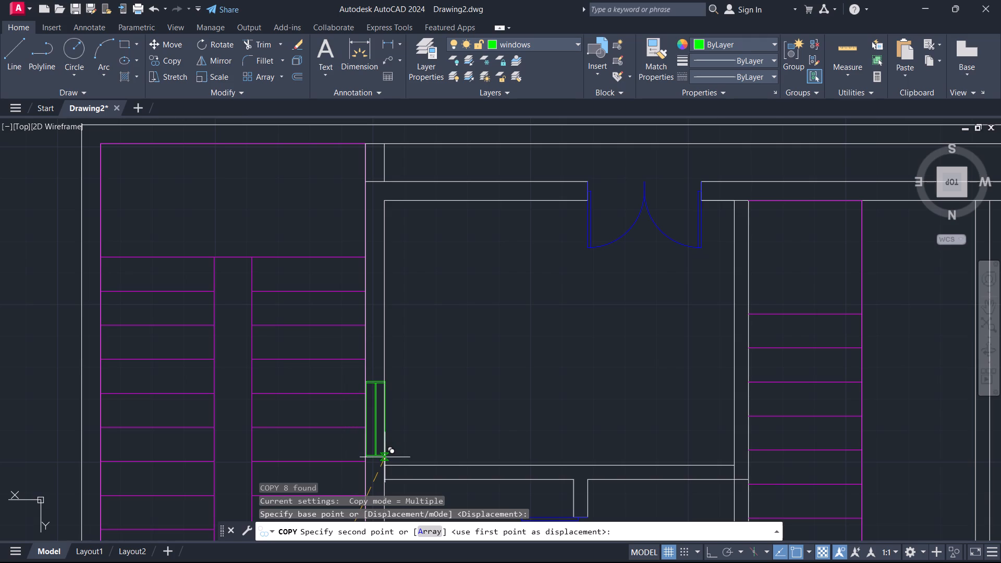
pyautogui.click(384, 456)
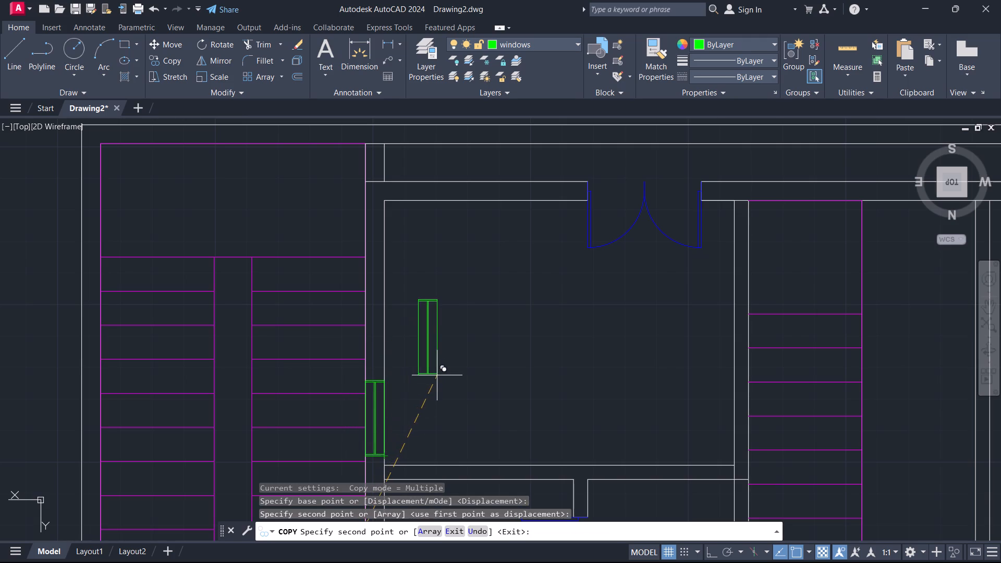
pyautogui.press('Escape')
# Copy the shortest horizontal window by its upper-right corner into the top wall of the second plan's upper-left room, left of the double door.
pyautogui.scroll(-5, 466, 328)
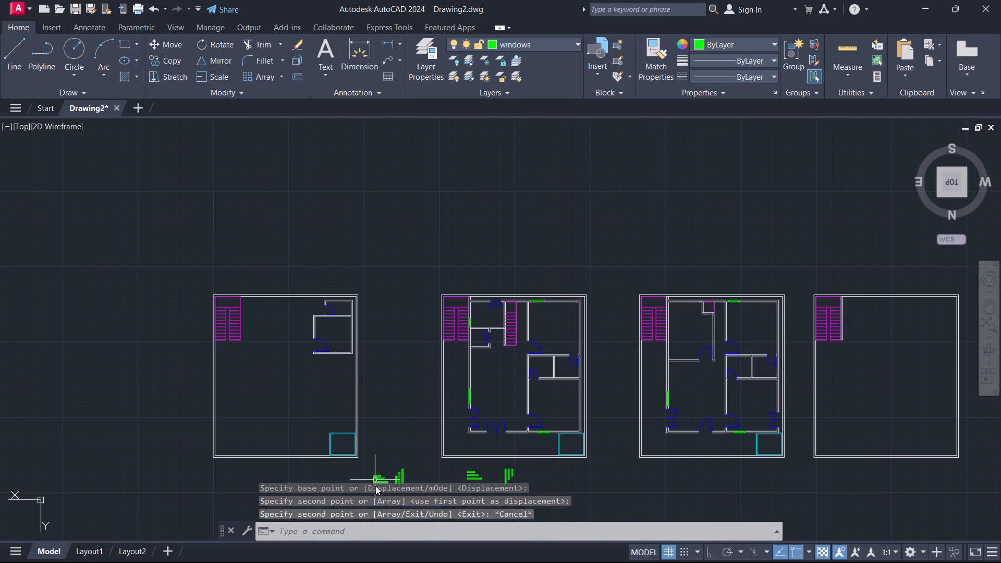
pyautogui.moveTo(399, 451); pyautogui.dragTo(433, 287, button='middle')
pyautogui.scroll(3, 407, 314)
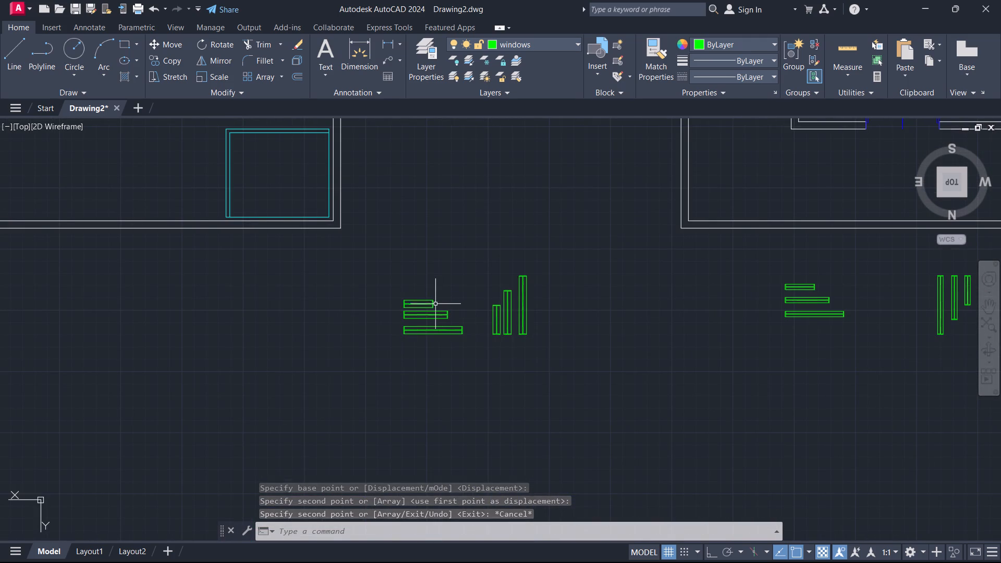
pyautogui.click(433, 304)
pyautogui.write('co')
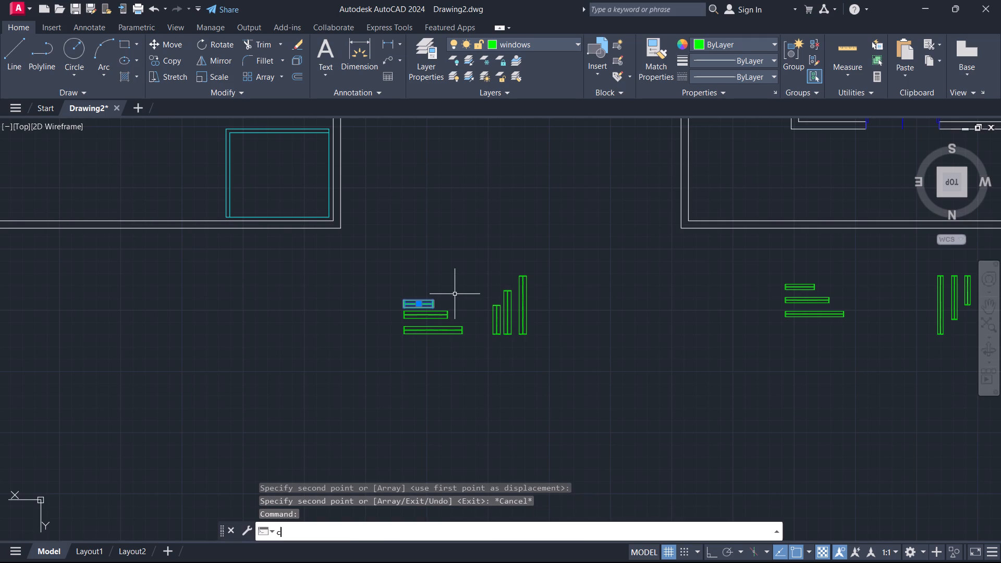
pyautogui.press('Return')
pyautogui.click(437, 298)
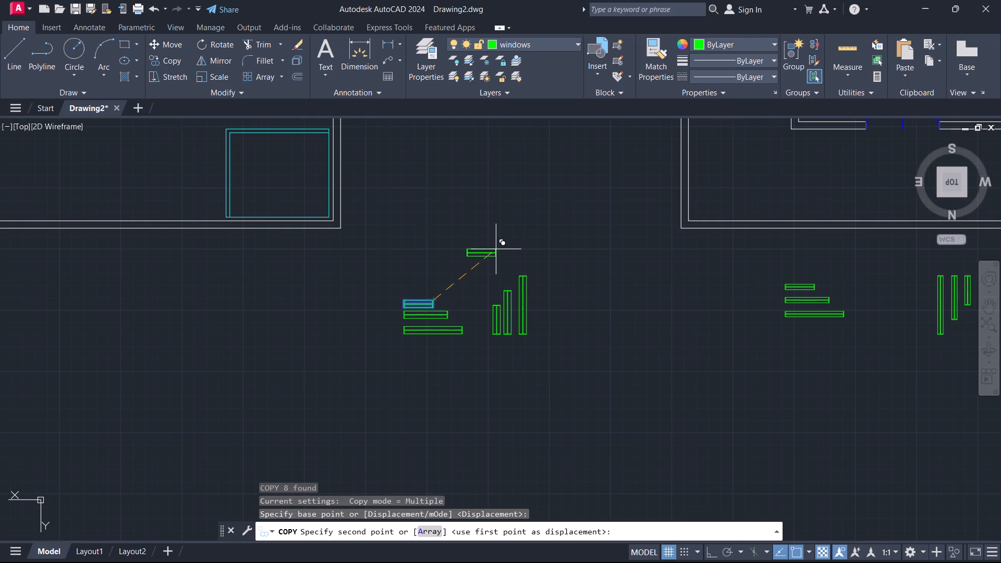
pyautogui.scroll(-1, 496, 249)
pyautogui.moveTo(500, 247); pyautogui.dragTo(210, 562, button='middle')
pyautogui.scroll(2, 409, 214)
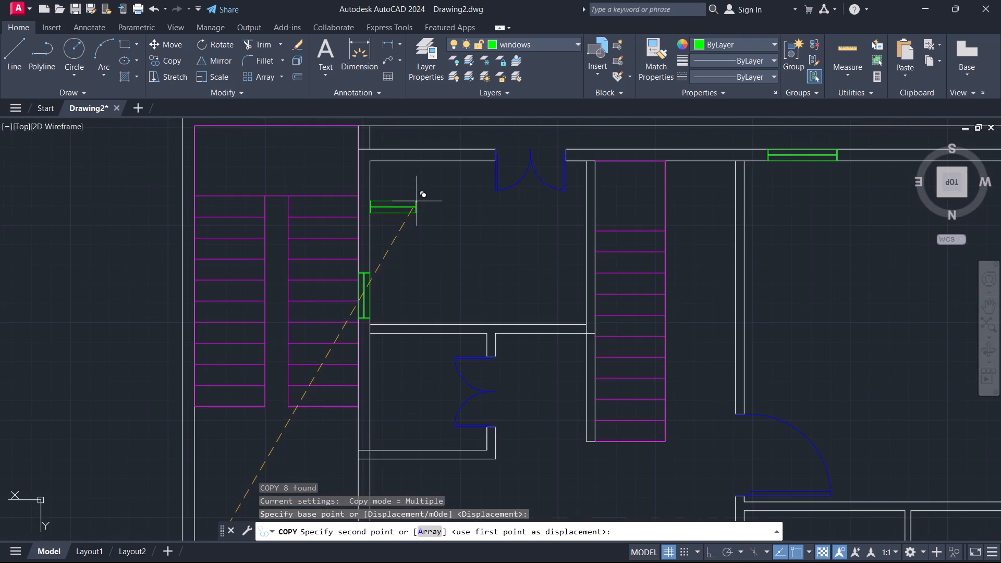
pyautogui.click(434, 149)
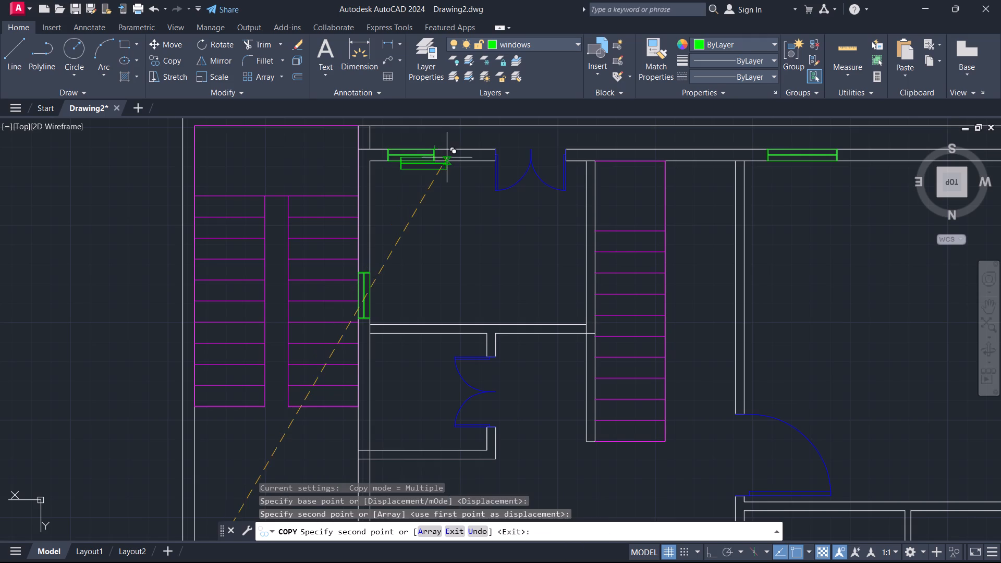
pyautogui.press('Escape')
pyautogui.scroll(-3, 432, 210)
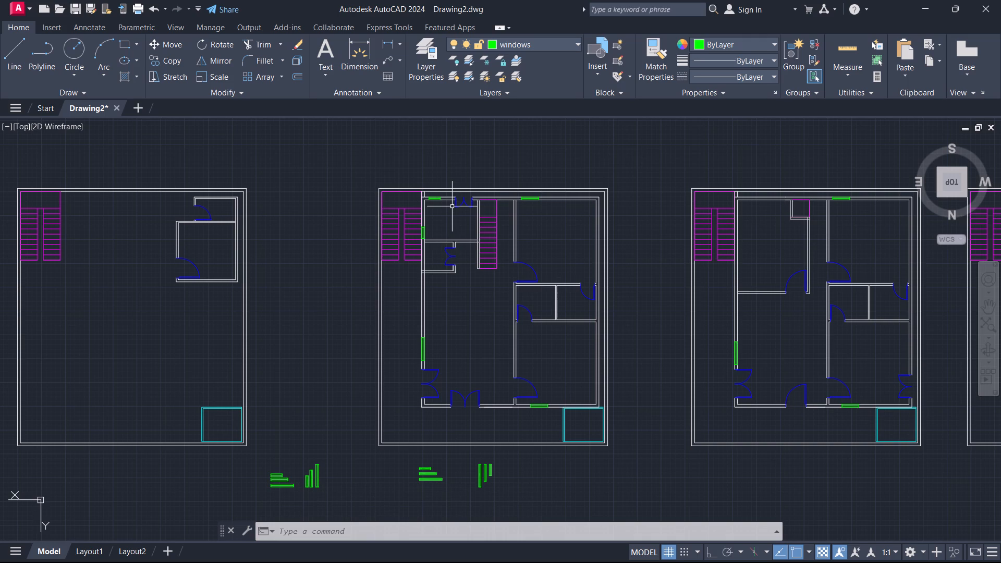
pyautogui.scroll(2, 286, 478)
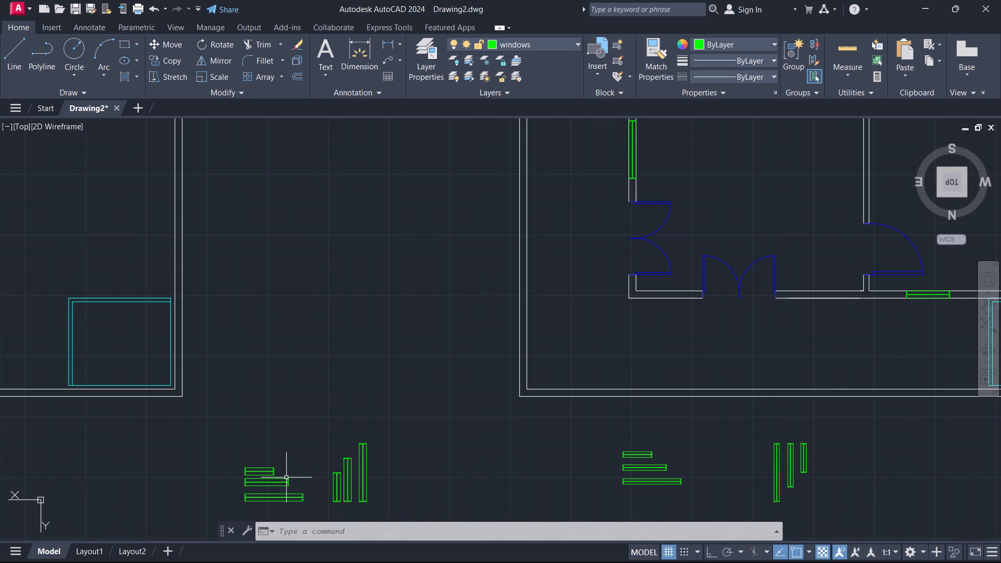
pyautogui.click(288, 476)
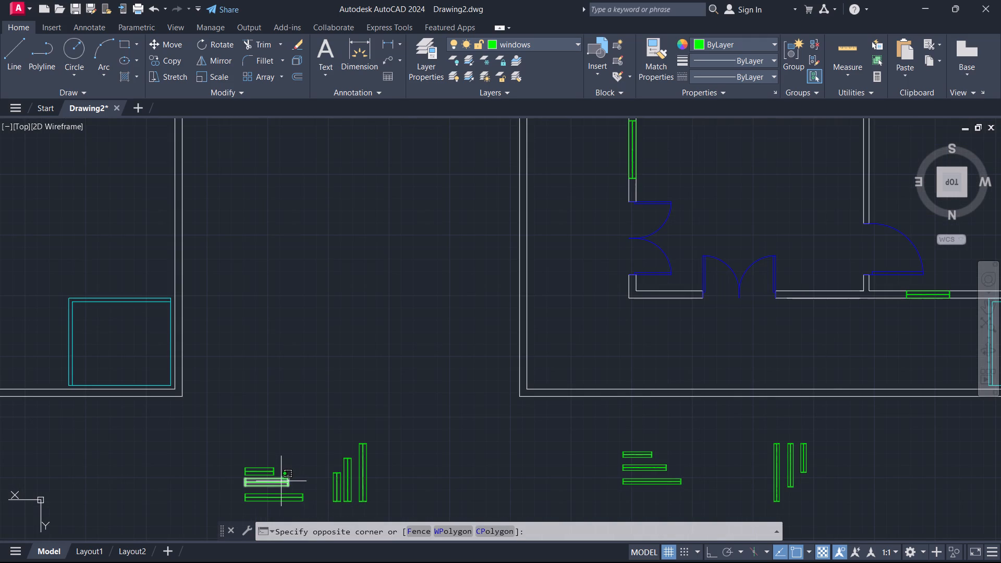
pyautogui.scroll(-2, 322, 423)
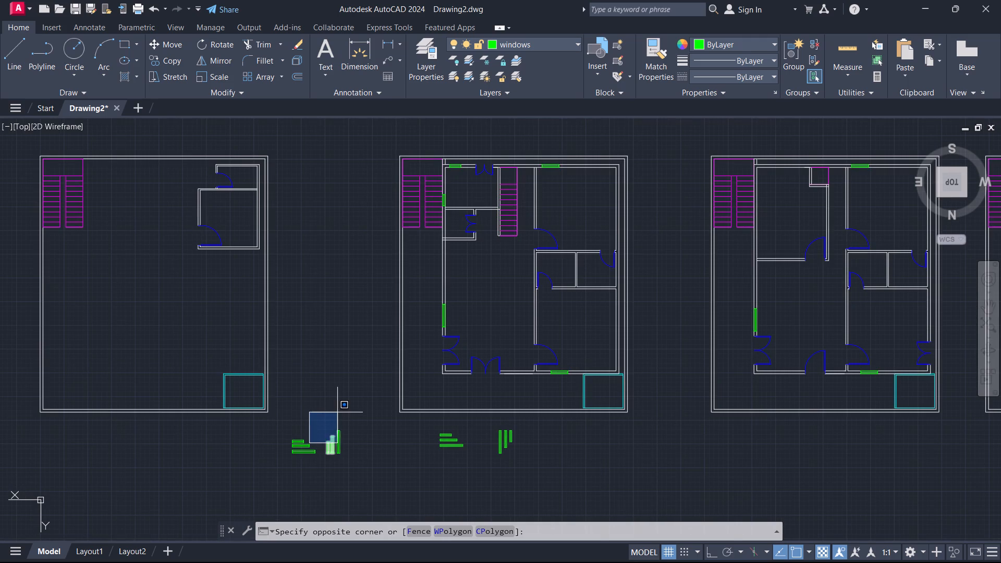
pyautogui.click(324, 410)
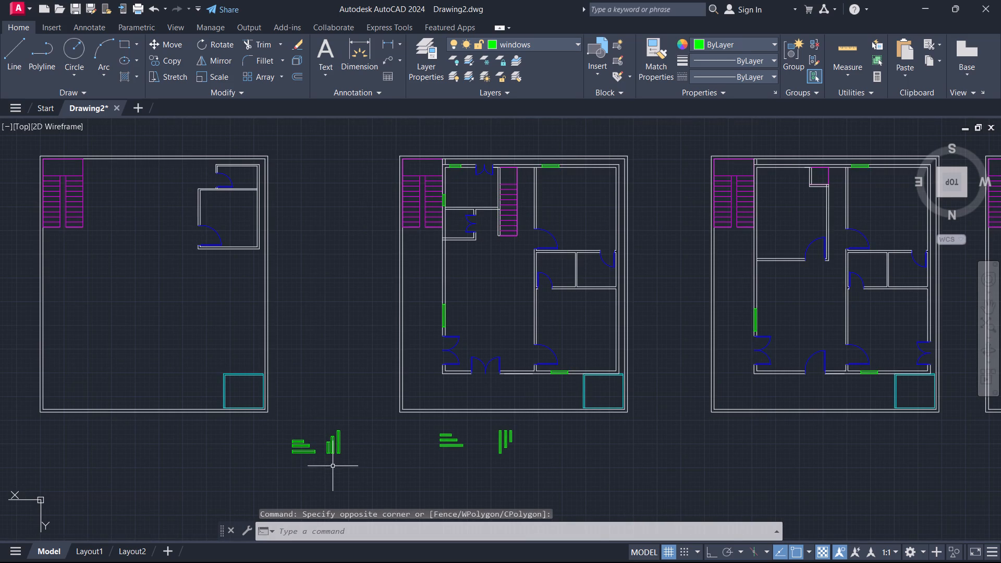
# Copy the medium upright window by its lower-right corner into the right wall of the second plan's upper-right room, near the room's lower corner.
pyautogui.scroll(2, 325, 479)
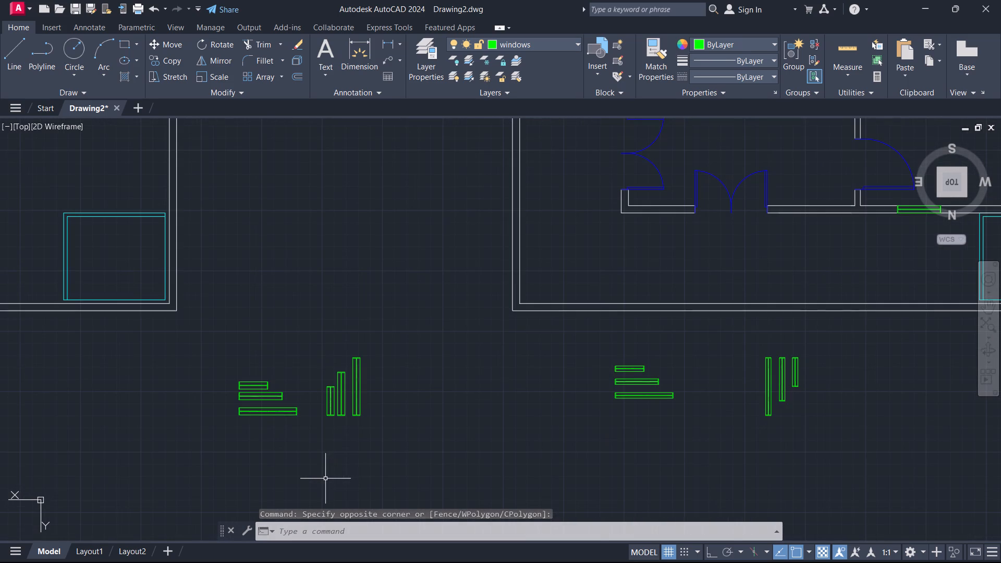
pyautogui.click(344, 415)
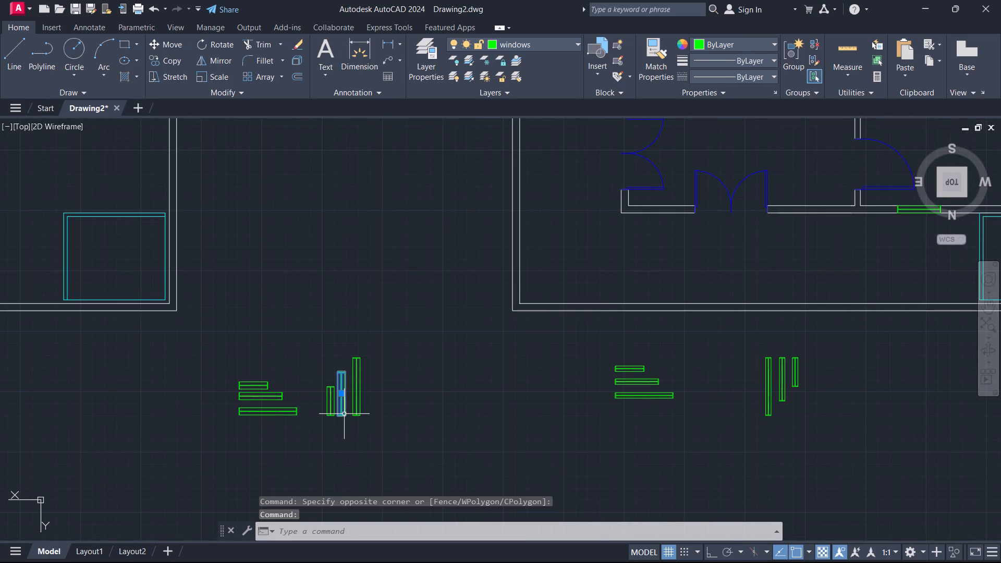
pyautogui.write('co')
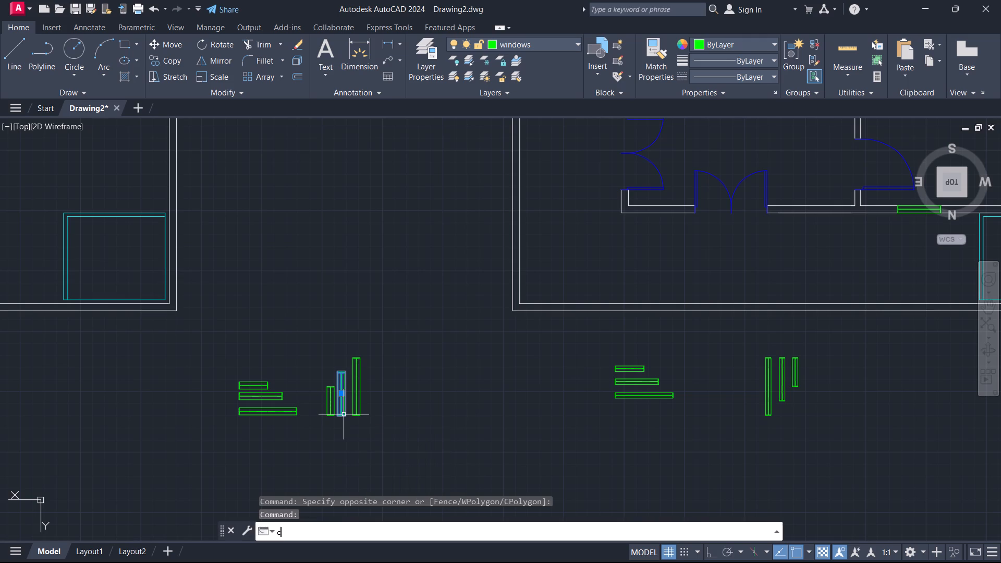
pyautogui.press('Return')
pyautogui.click(346, 419)
pyautogui.scroll(-1, 373, 271)
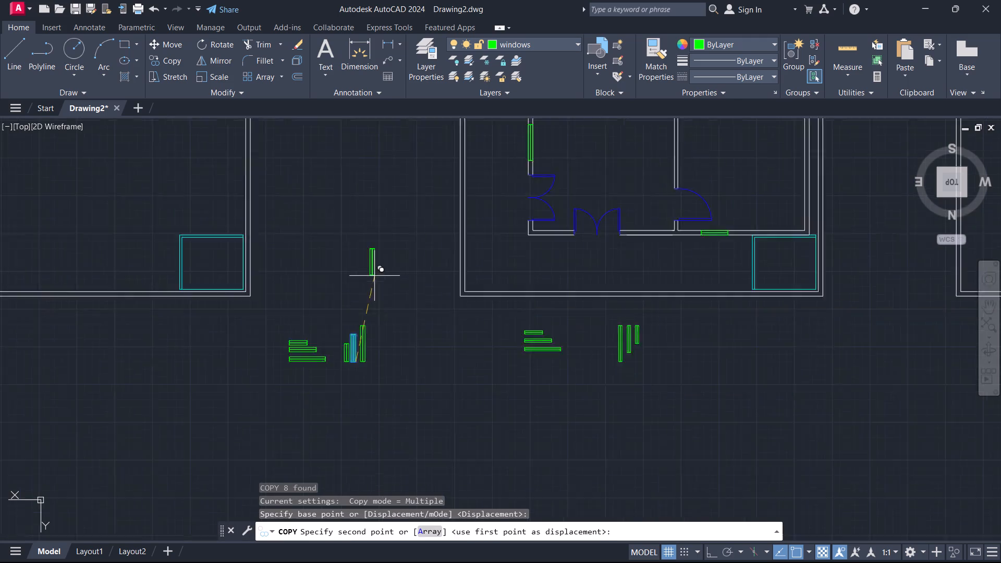
pyautogui.scroll(-1, 374, 277)
pyautogui.moveTo(384, 291); pyautogui.dragTo(189, 542, button='middle')
pyautogui.scroll(3, 424, 337)
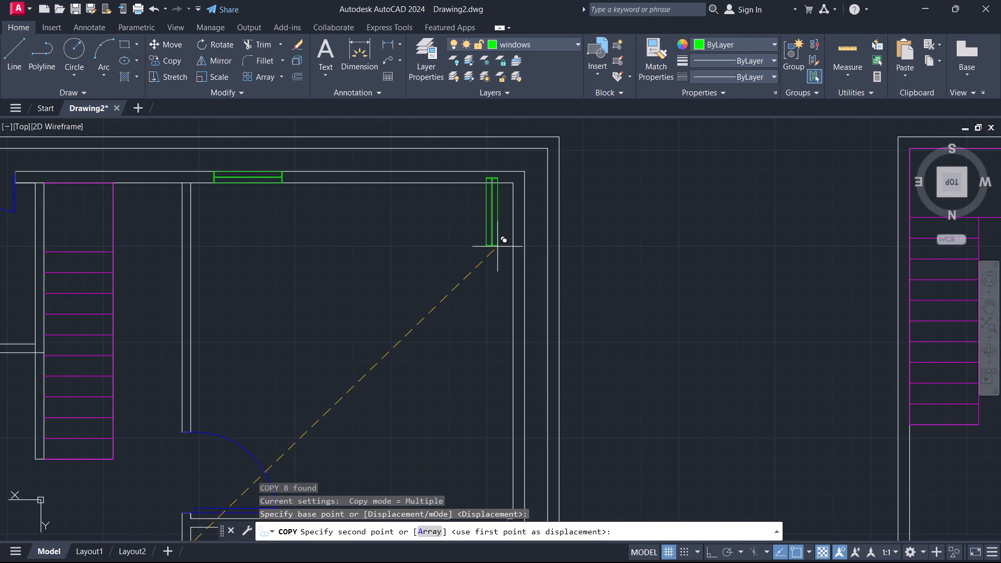
pyautogui.scroll(-1, 522, 277)
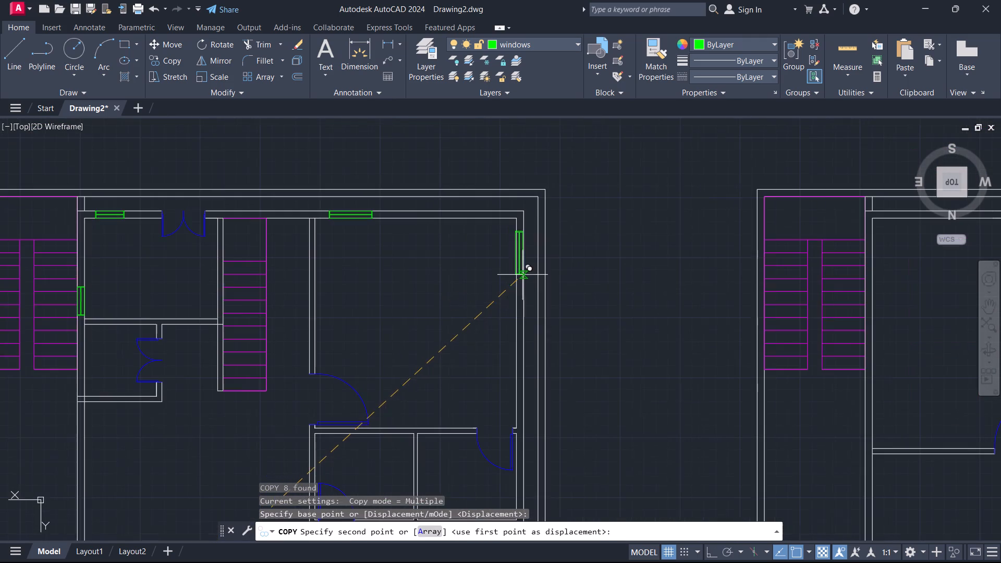
pyautogui.moveTo(523, 336); pyautogui.dragTo(494, 223, button='middle')
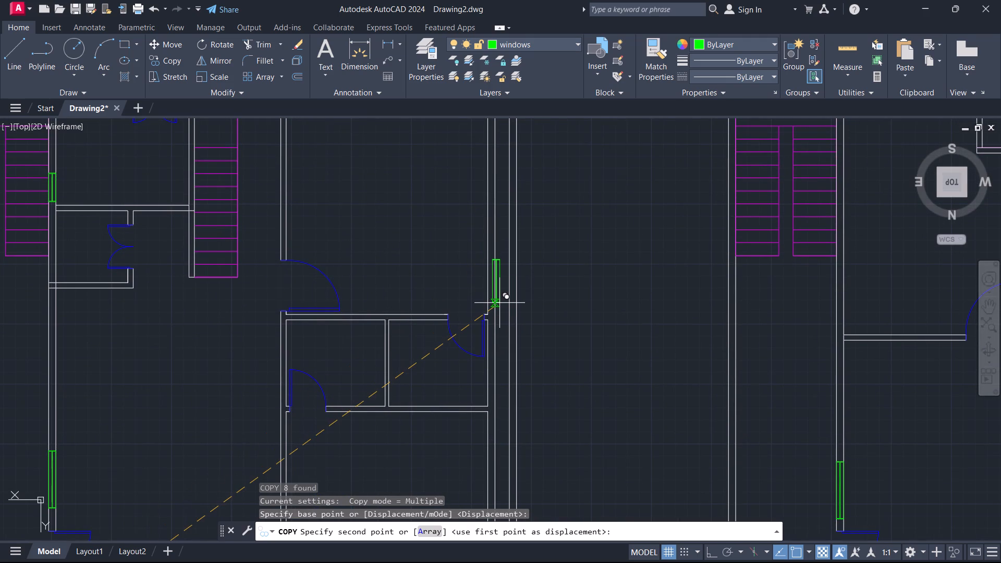
pyautogui.scroll(2, 496, 301)
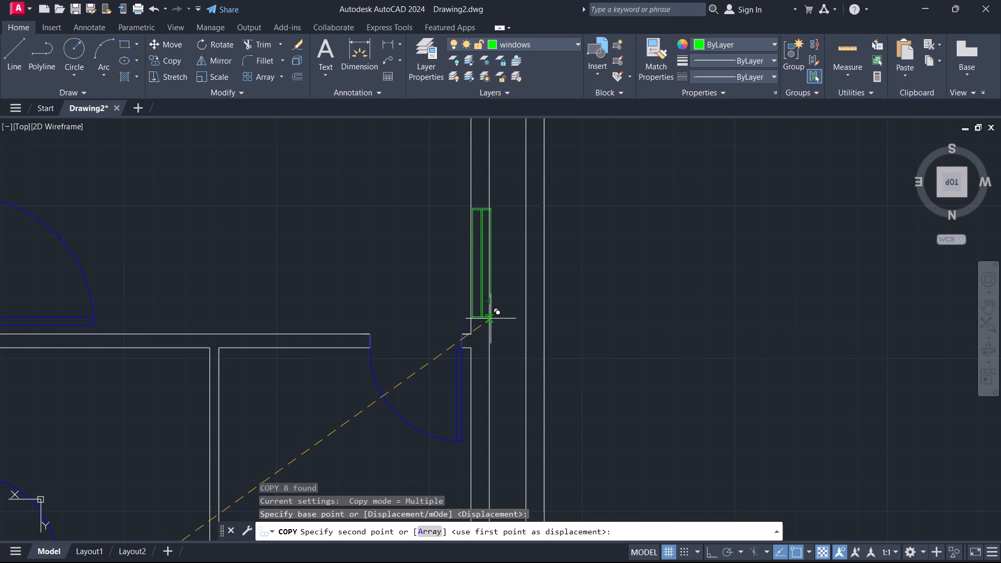
pyautogui.click(489, 319)
# Place another copy of the medium upright window in the right wall of the third plan's upper-right room, near the room's lower corner.
pyautogui.scroll(-2, 531, 265)
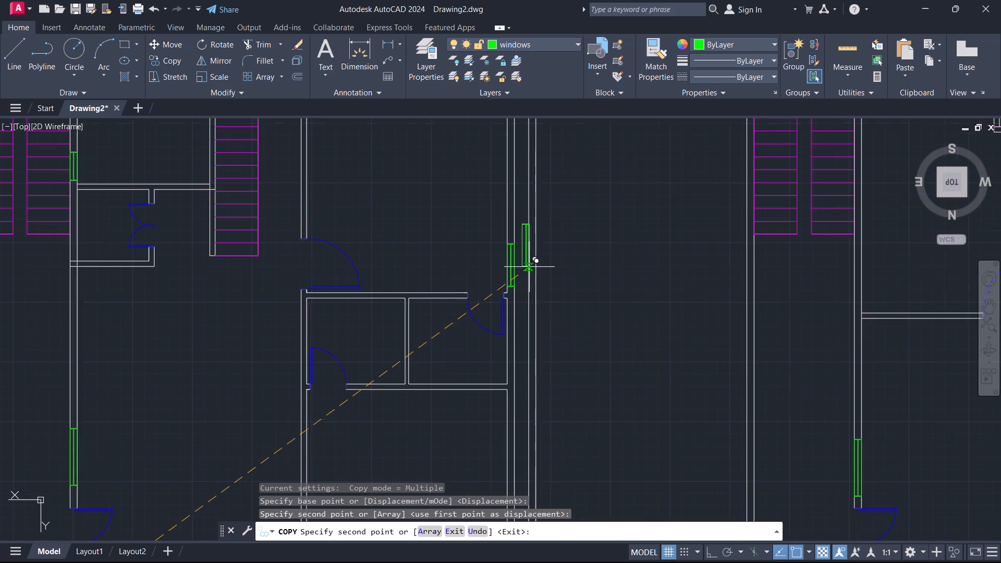
pyautogui.scroll(-2, 528, 267)
pyautogui.moveTo(571, 284); pyautogui.dragTo(481, 278, button='middle')
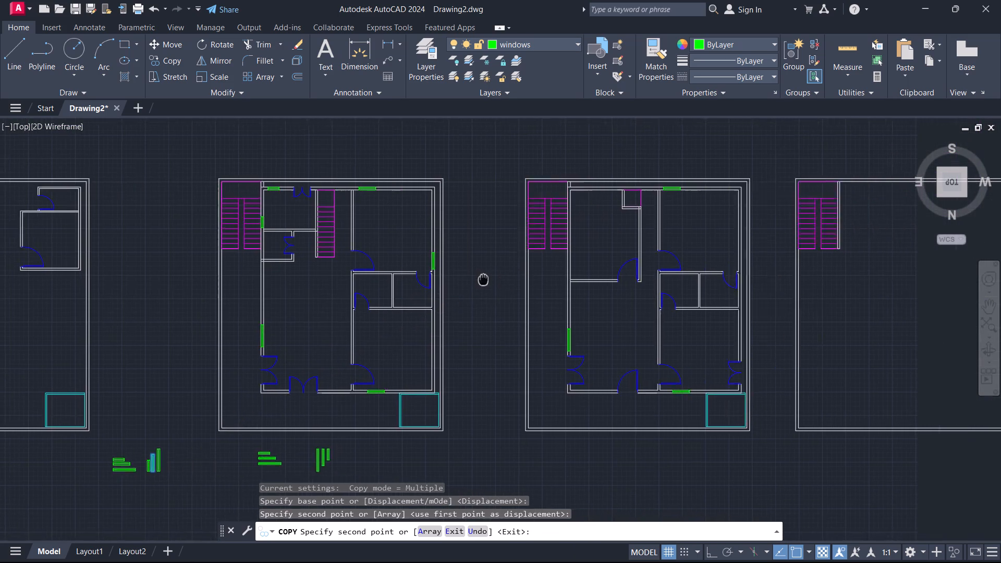
pyautogui.moveTo(481, 278); pyautogui.dragTo(294, 276, button='middle')
pyautogui.scroll(4, 550, 264)
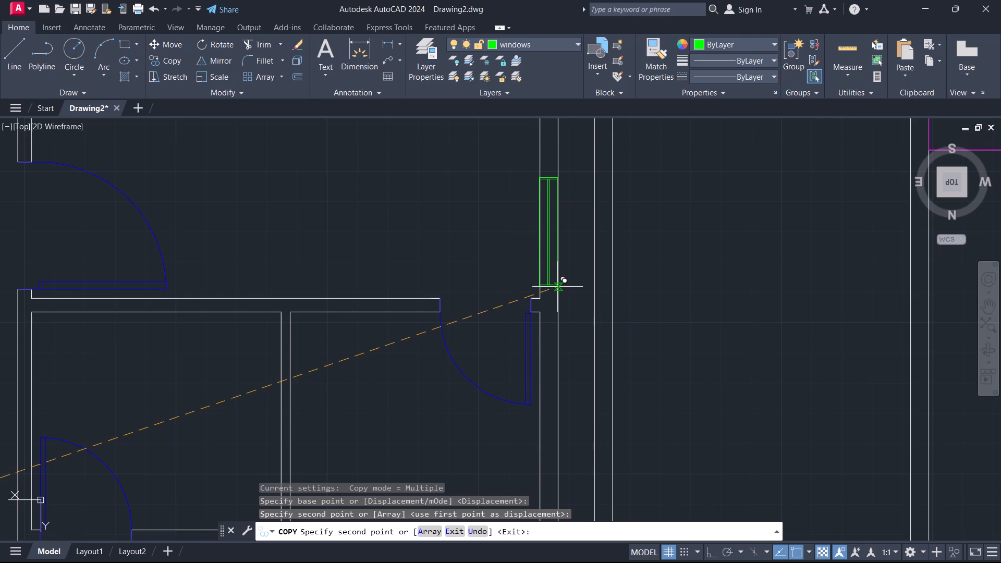
pyautogui.click(557, 286)
# Place another copy of the medium upright window low in the right wall of the second plan's lower-right room, and end the copying.
pyautogui.scroll(-2, 573, 241)
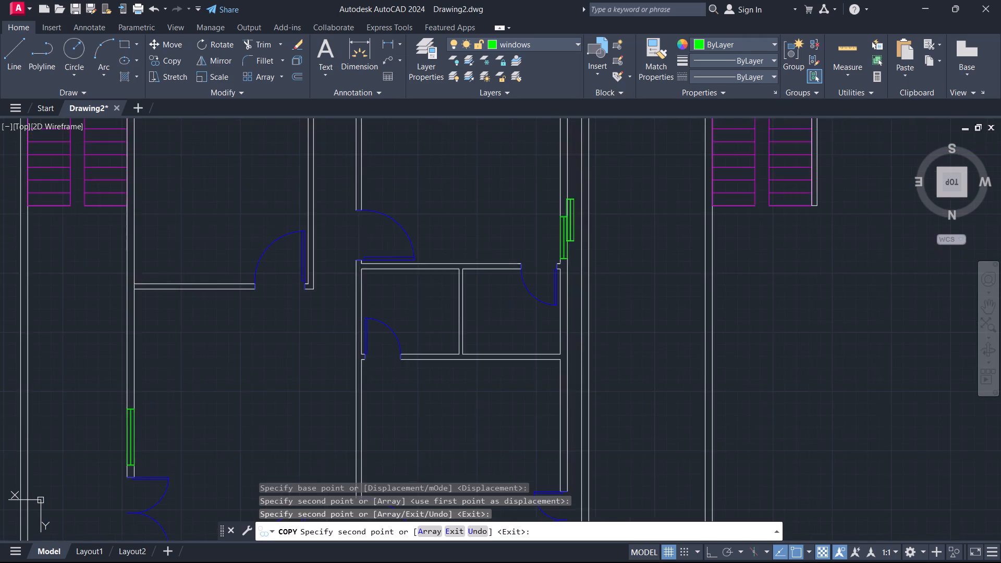
pyautogui.scroll(-2, 573, 241)
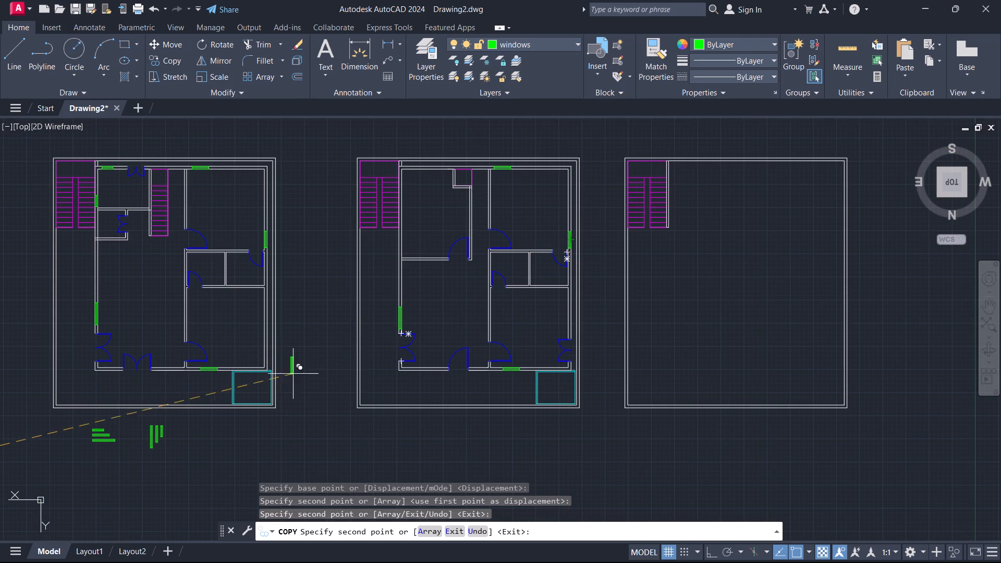
pyautogui.moveTo(310, 364); pyautogui.dragTo(412, 299, button='middle')
pyautogui.scroll(1, 361, 247)
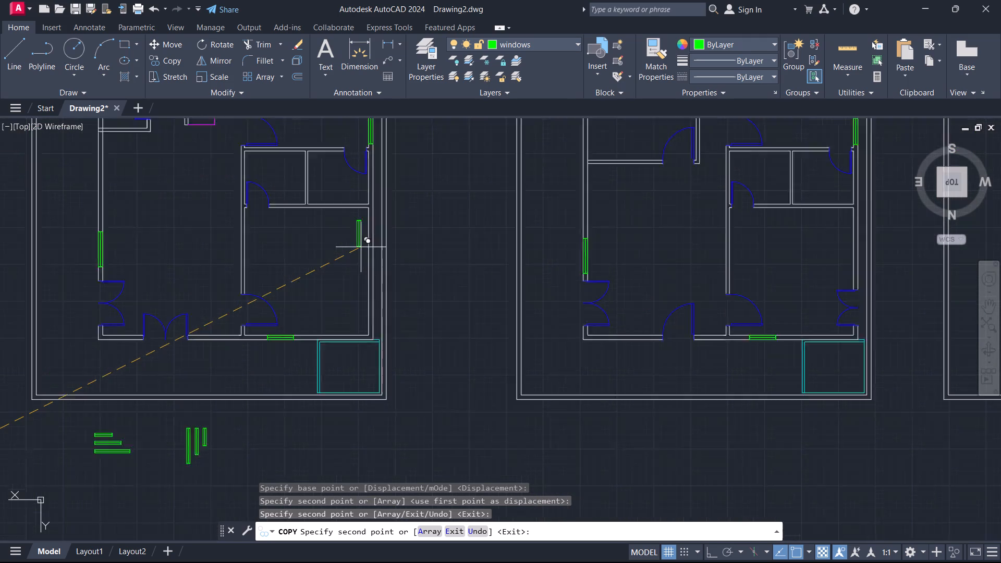
pyautogui.scroll(2, 361, 247)
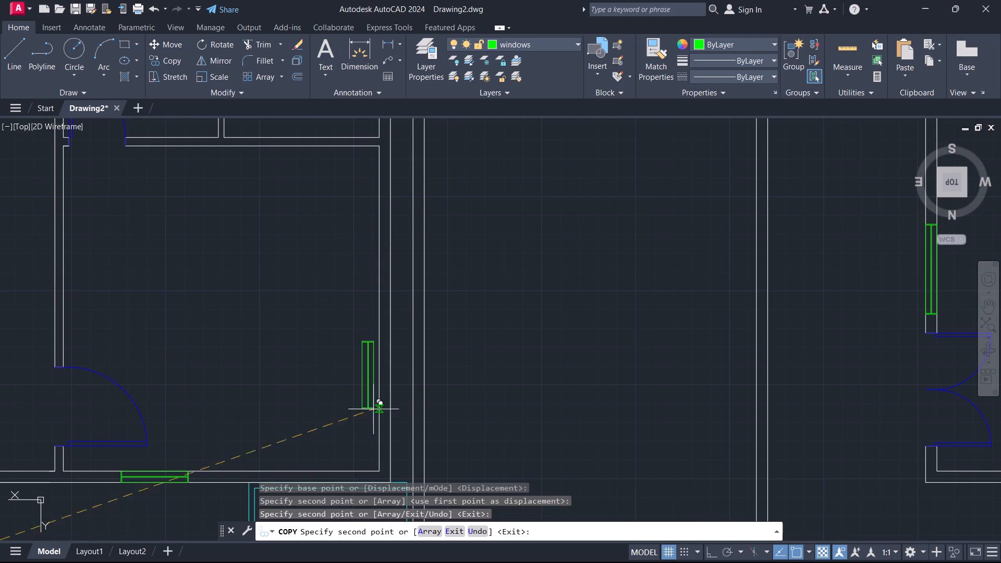
pyautogui.moveTo(384, 421); pyautogui.dragTo(411, 313, button='middle')
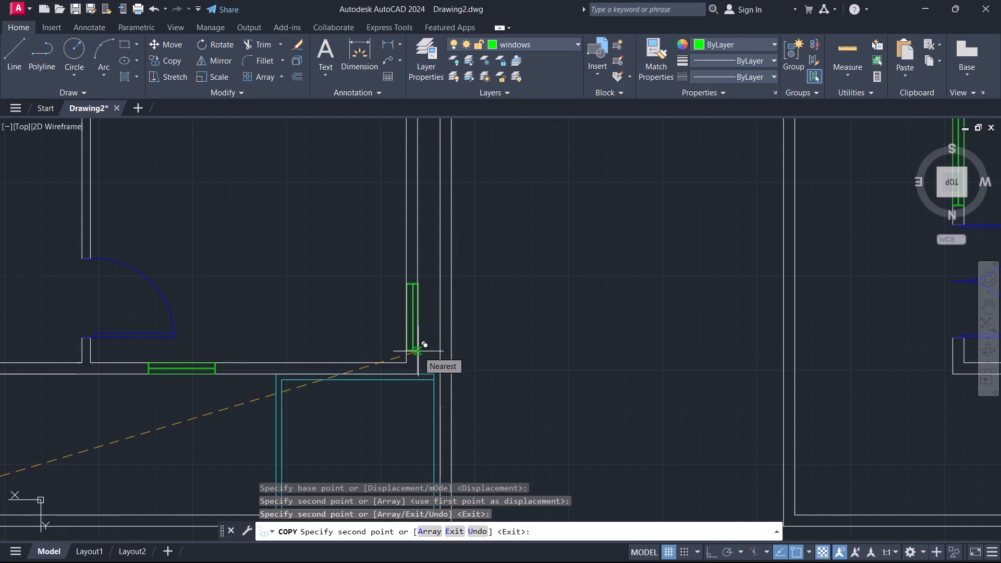
pyautogui.click(418, 351)
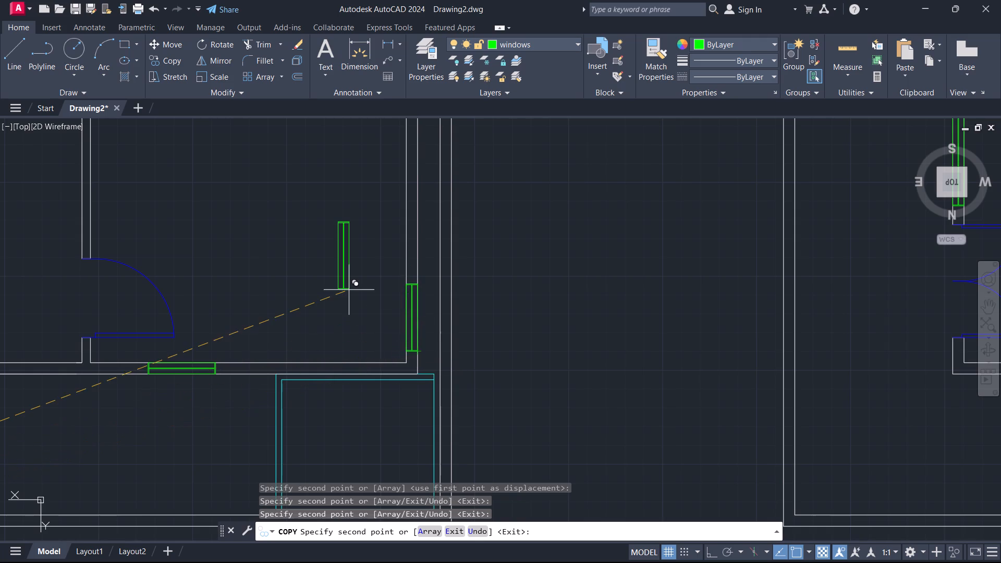
pyautogui.scroll(-2, 347, 290)
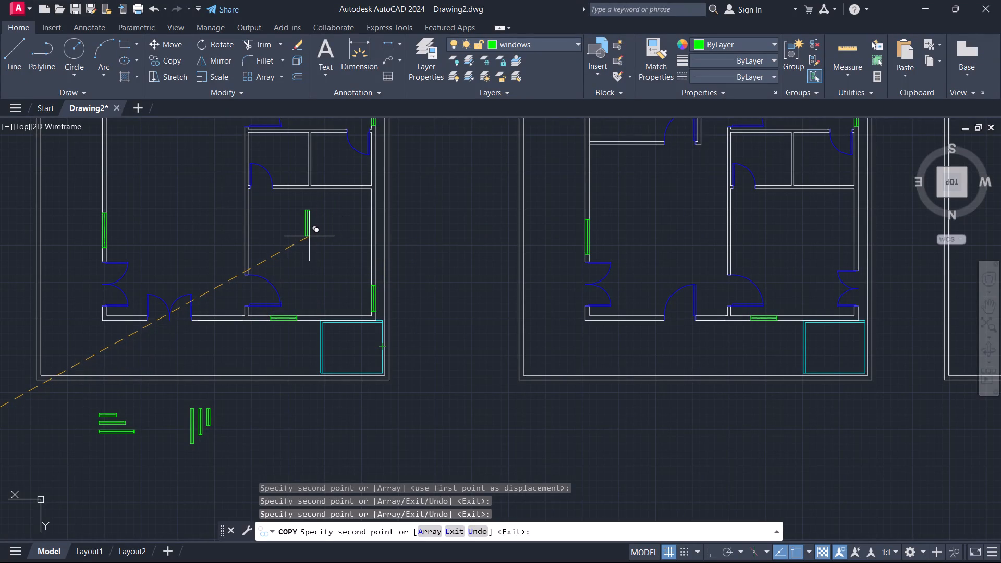
pyautogui.scroll(-1, 309, 236)
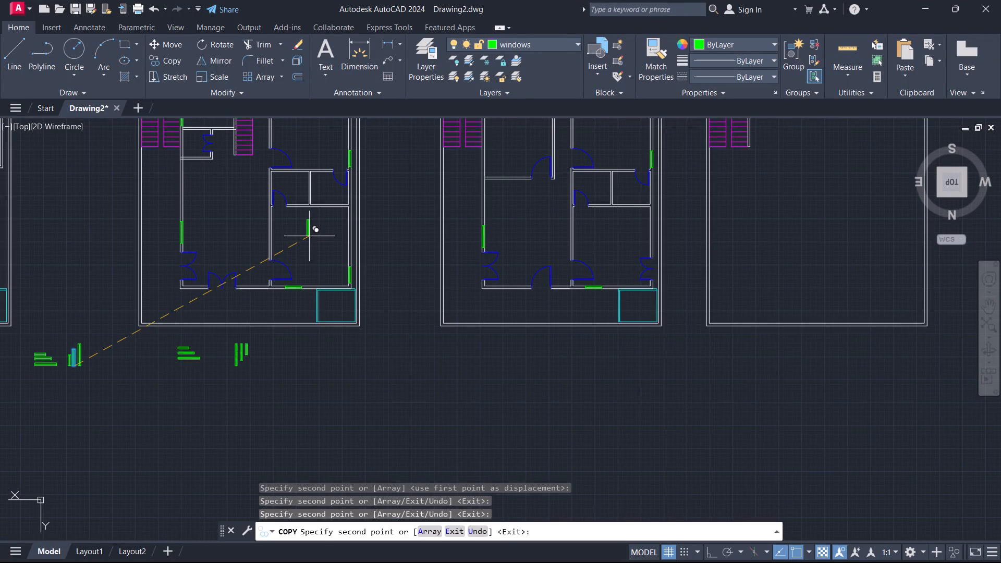
pyautogui.moveTo(309, 242); pyautogui.dragTo(381, 327, button='middle')
pyautogui.scroll(-1, 381, 327)
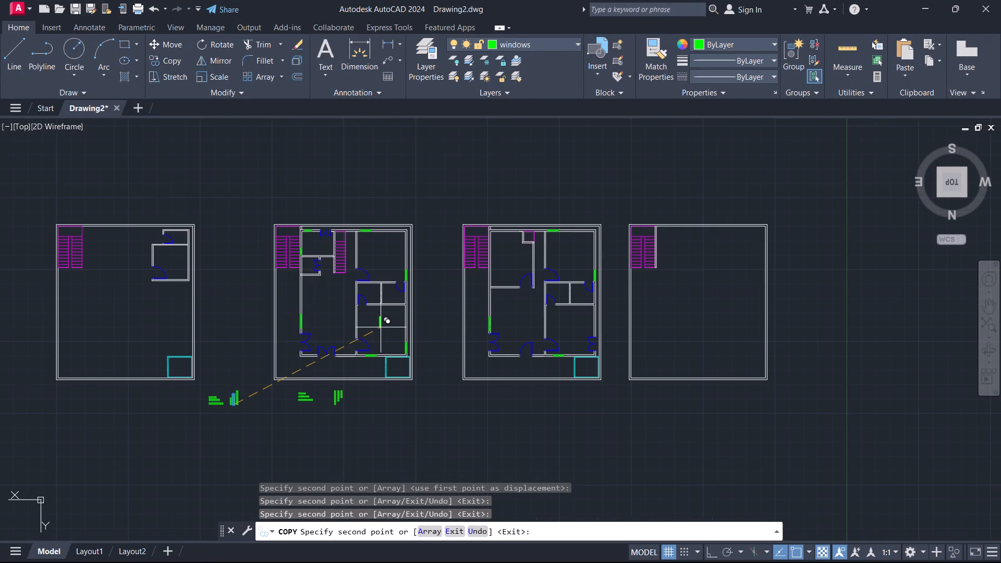
pyautogui.scroll(2, 378, 324)
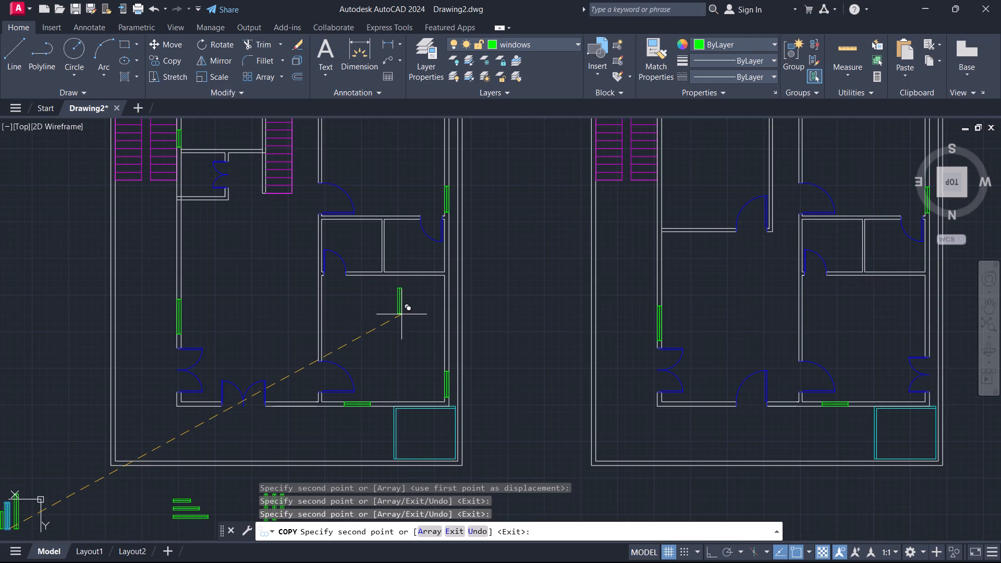
pyautogui.press('Escape')
# Copy the shortest upright window by its lower-left corner into the right wall of the second plan's small middle-right room, below the door.
pyautogui.scroll(-2, 407, 312)
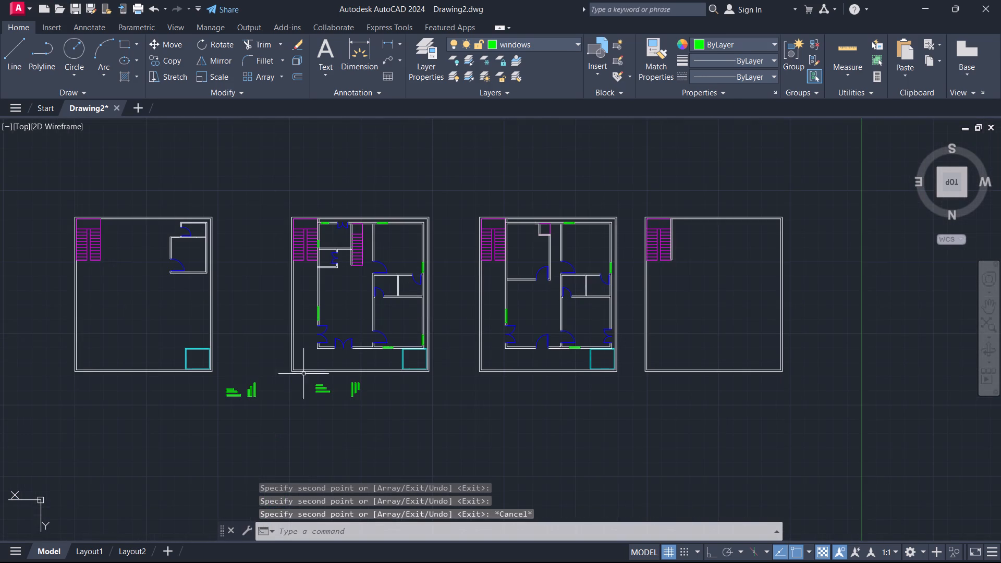
pyautogui.scroll(3, 235, 395)
pyautogui.scroll(2, 283, 403)
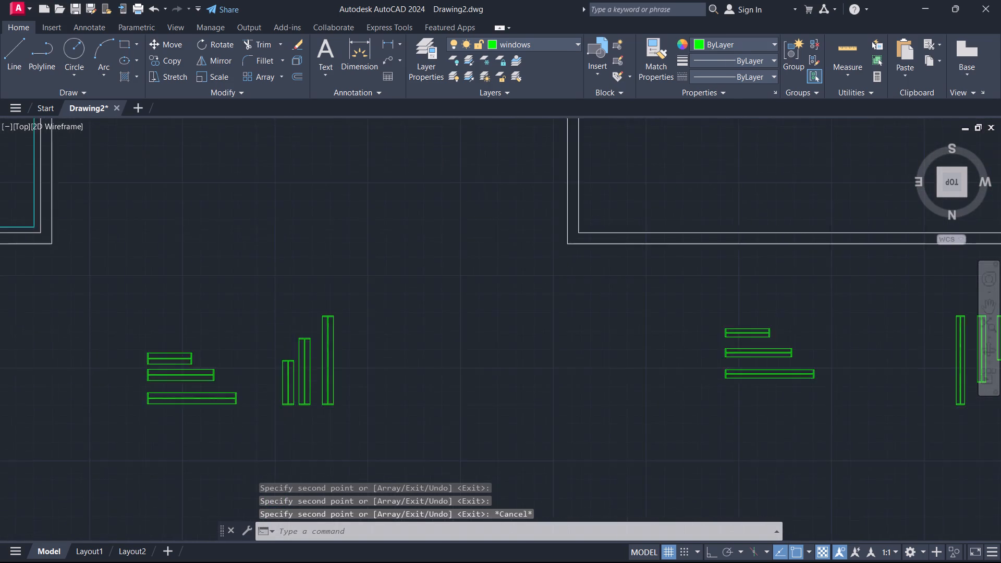
pyautogui.click(288, 402)
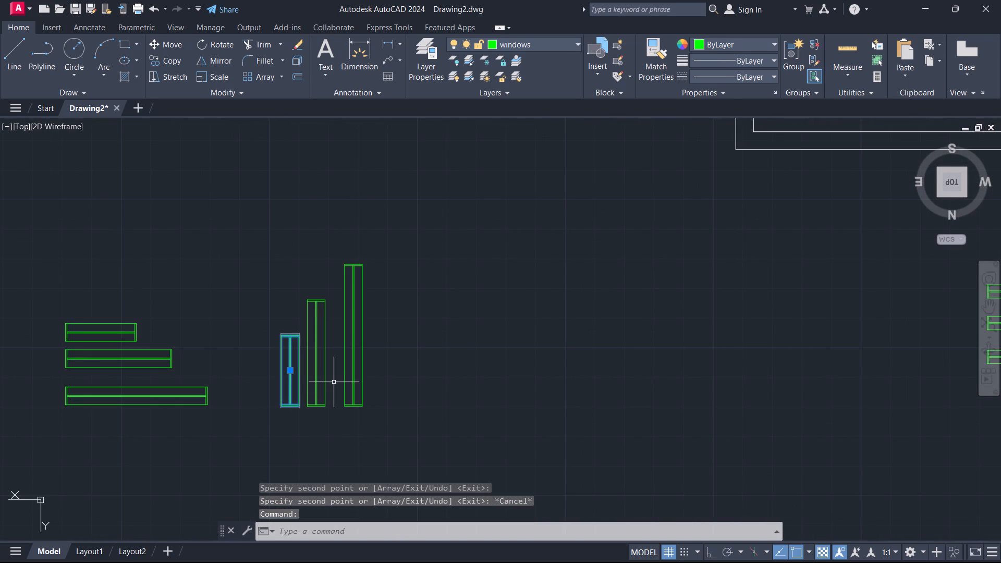
pyautogui.write('co')
pyautogui.press('Return')
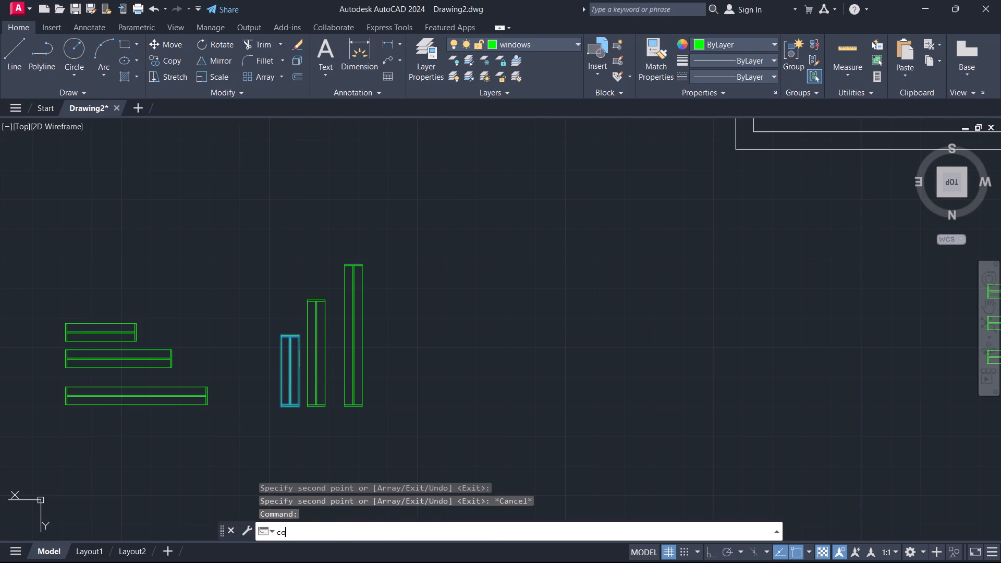
pyautogui.scroll(3, 282, 411)
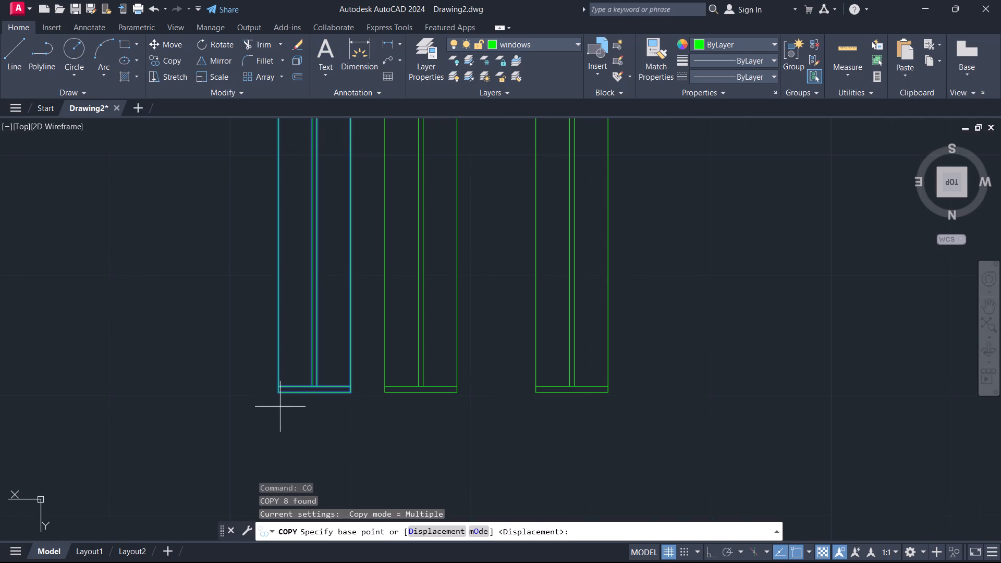
pyautogui.click(275, 396)
pyautogui.scroll(-2, 389, 312)
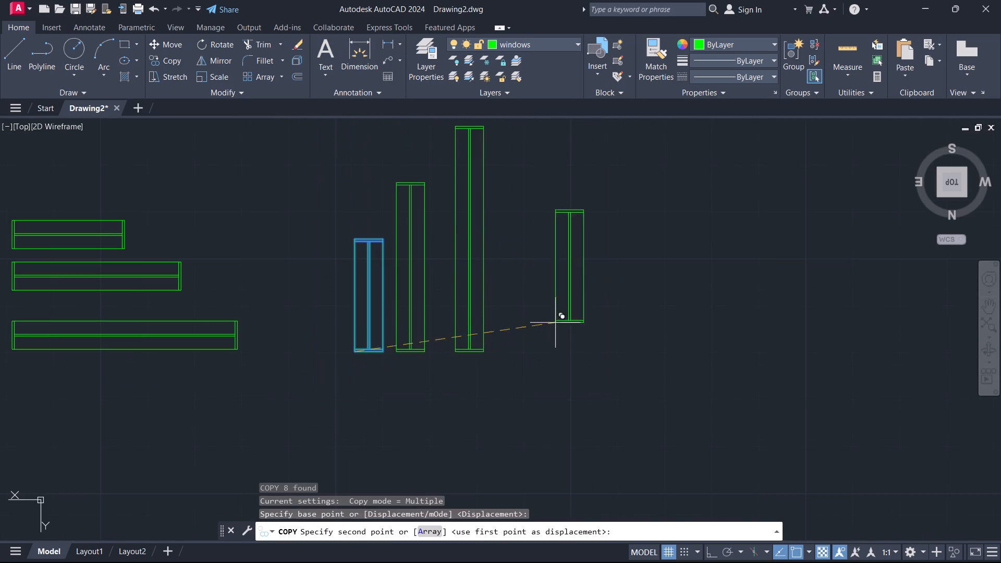
pyautogui.scroll(-1, 588, 301)
pyautogui.moveTo(618, 302); pyautogui.dragTo(379, 424, button='middle')
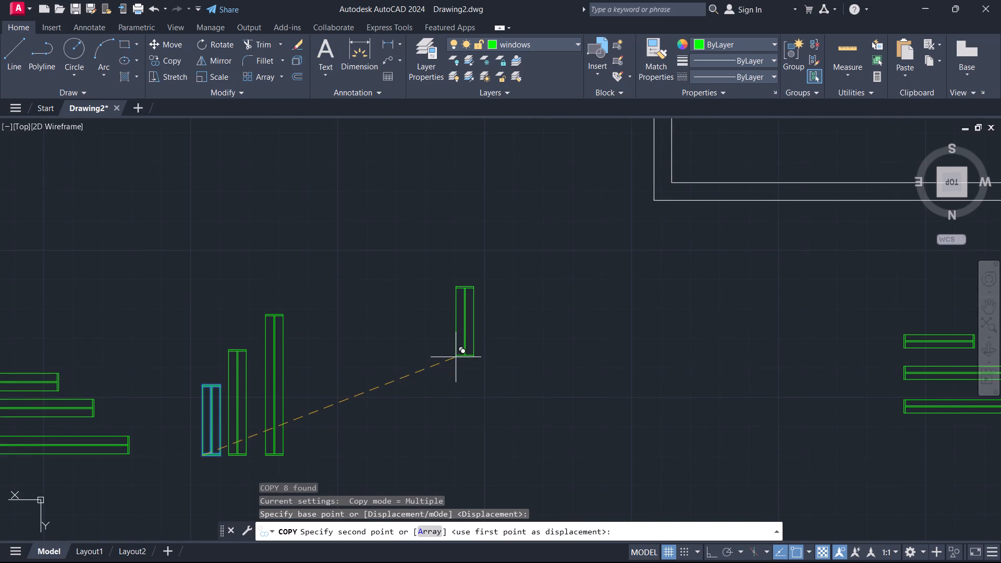
pyautogui.scroll(-3, 459, 322)
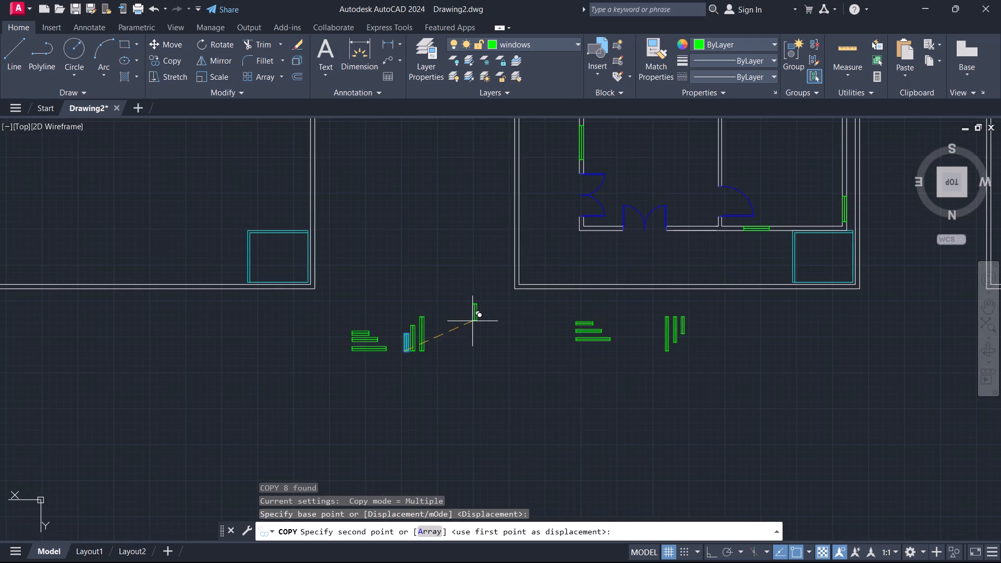
pyautogui.moveTo(473, 321); pyautogui.dragTo(316, 444, button='middle')
pyautogui.scroll(2, 650, 200)
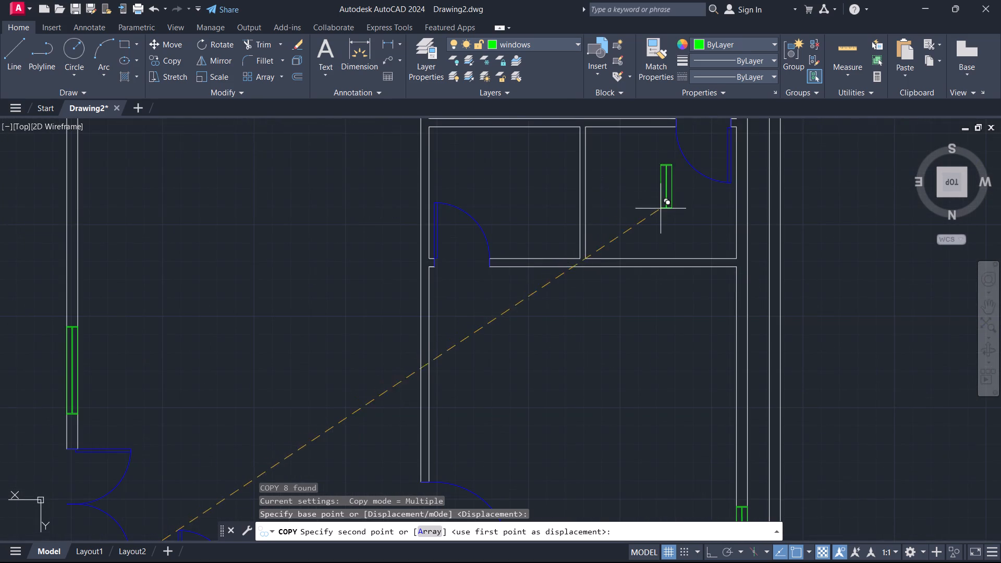
pyautogui.moveTo(651, 218); pyautogui.dragTo(430, 255, button='middle')
pyautogui.scroll(2, 520, 251)
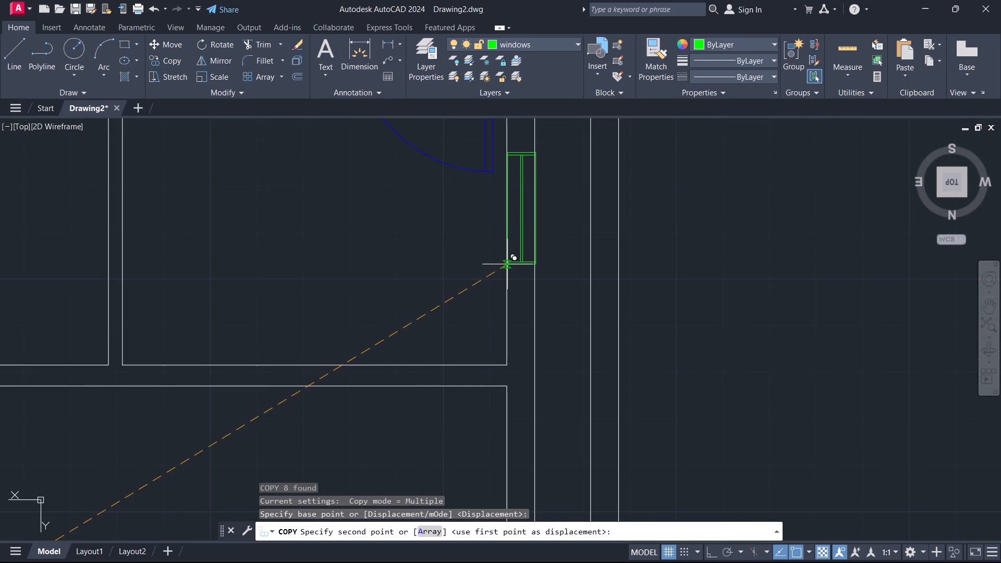
pyautogui.click(507, 264)
# Place another copy of the shortest upright window in the right wall of the third plan's small middle-right room, and end the copying.
pyautogui.scroll(-2, 564, 236)
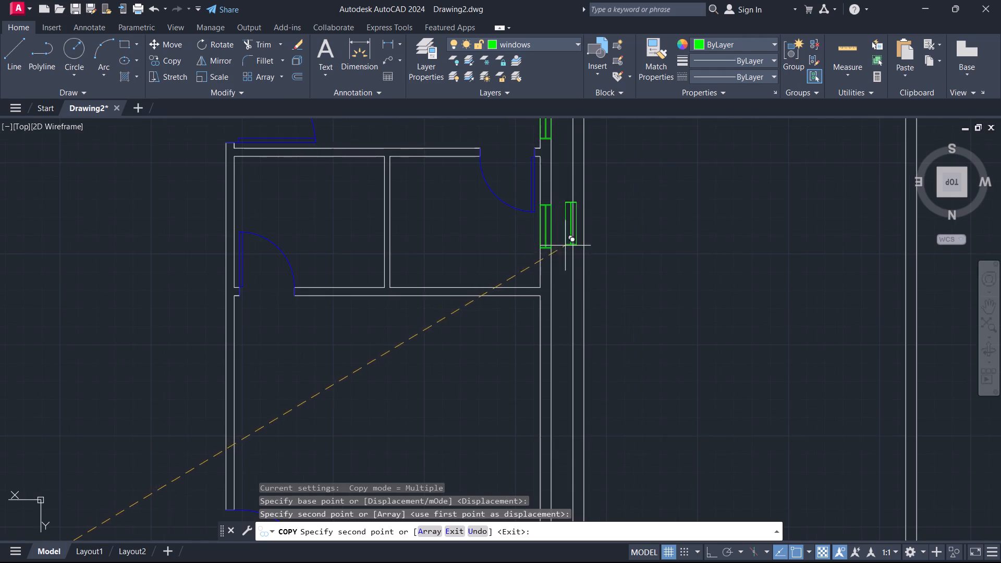
pyautogui.scroll(-2, 588, 238)
pyautogui.moveTo(632, 232); pyautogui.dragTo(221, 312, button='middle')
pyautogui.scroll(4, 622, 323)
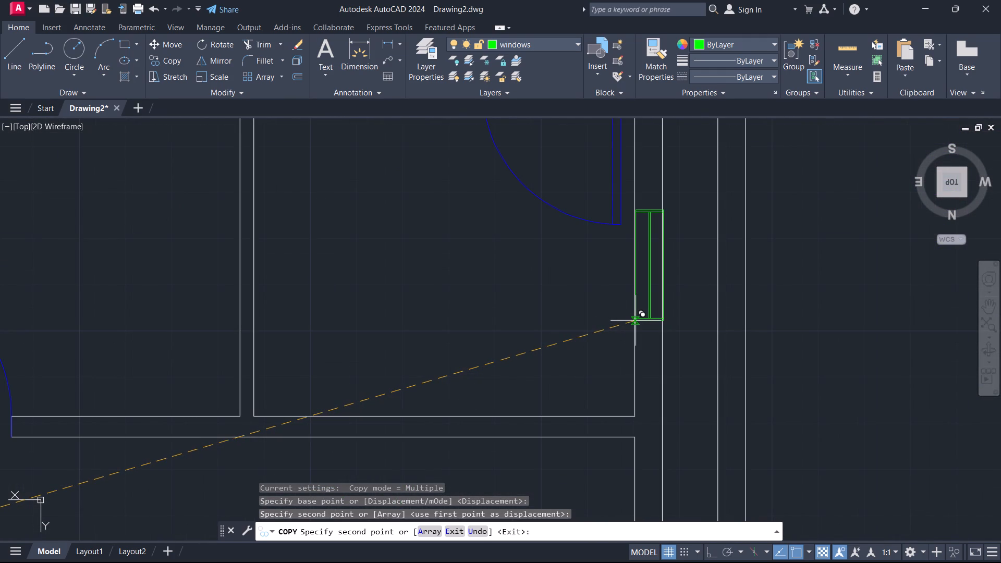
pyautogui.click(634, 321)
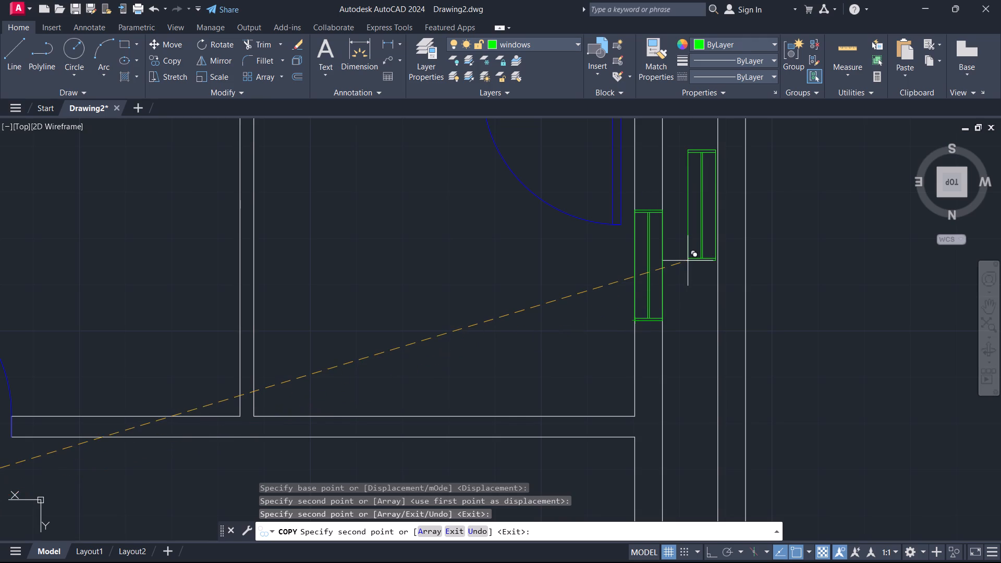
pyautogui.press('Escape')
pyautogui.scroll(-5, 689, 258)
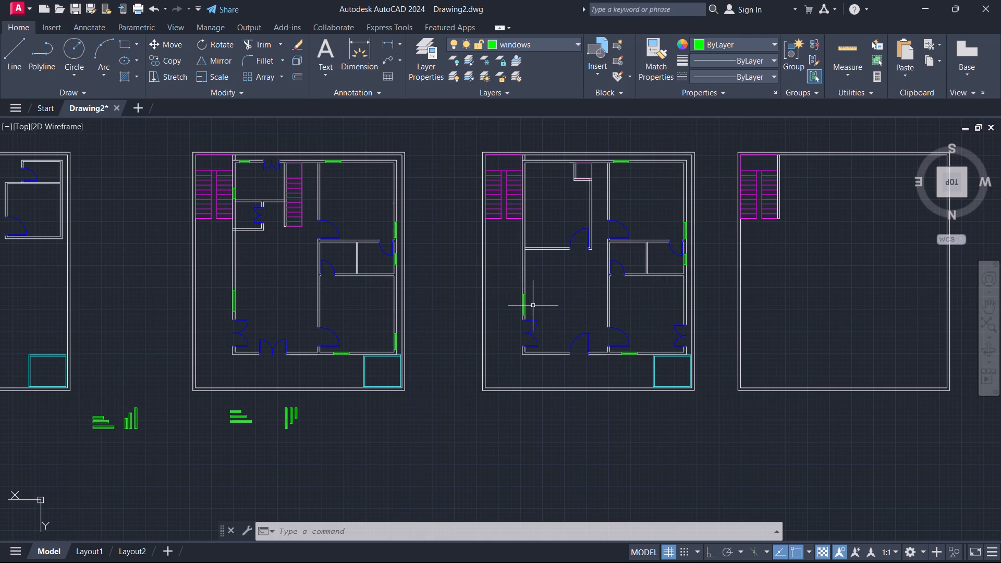
# Review the window placements in the second plan's walls and locate the spare horizontal window symbols below the plans.
pyautogui.scroll(1, 552, 352)
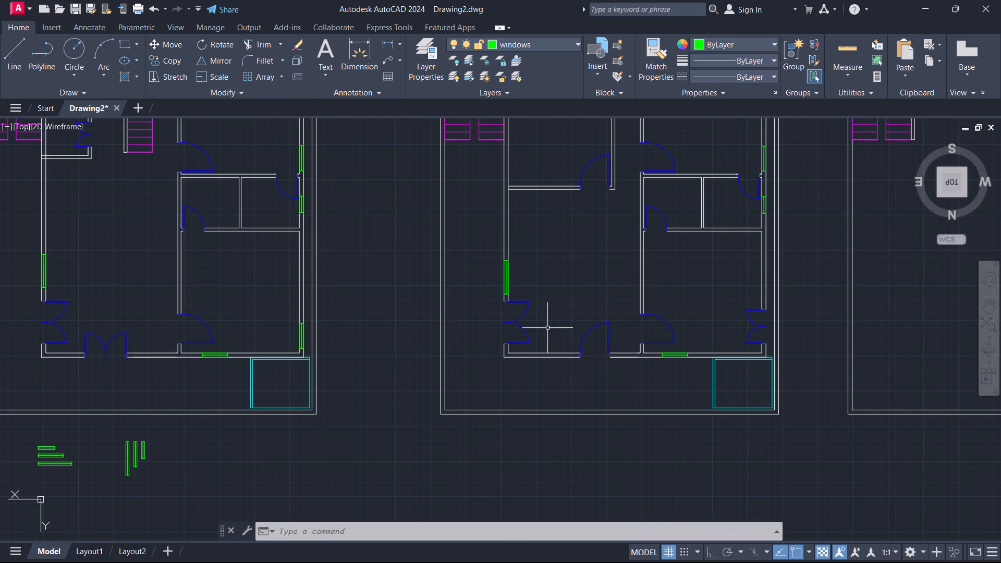
pyautogui.moveTo(458, 446); pyautogui.dragTo(708, 465, button='middle')
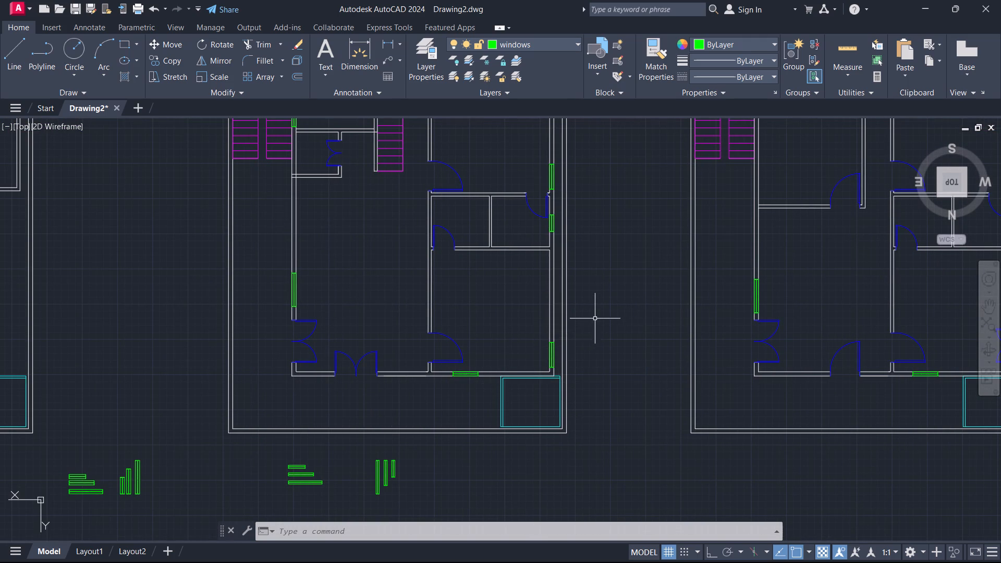
pyautogui.moveTo(595, 319); pyautogui.dragTo(699, 466, button='middle')
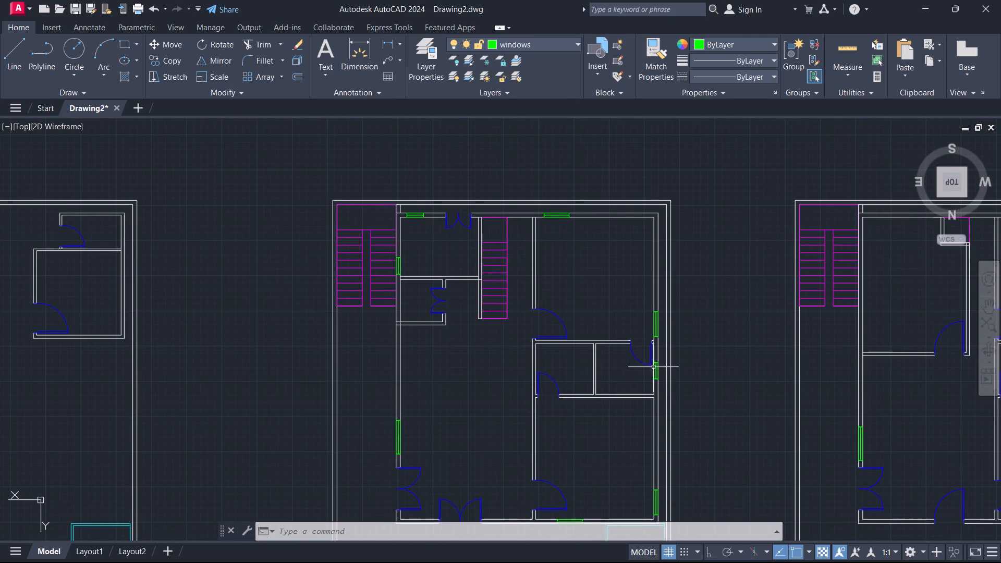
pyautogui.moveTo(731, 295); pyautogui.dragTo(747, 301, button='middle')
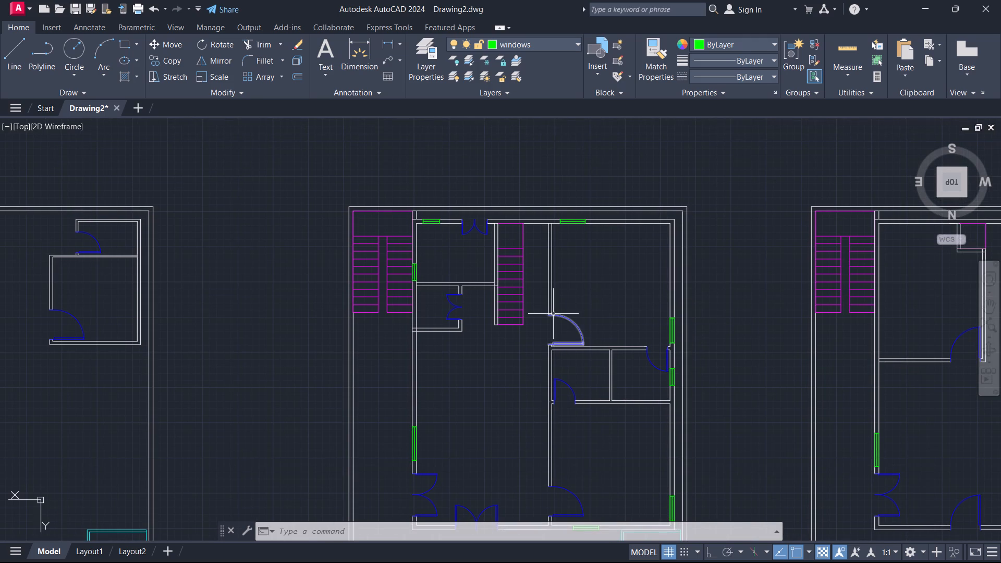
pyautogui.scroll(-1, 579, 301)
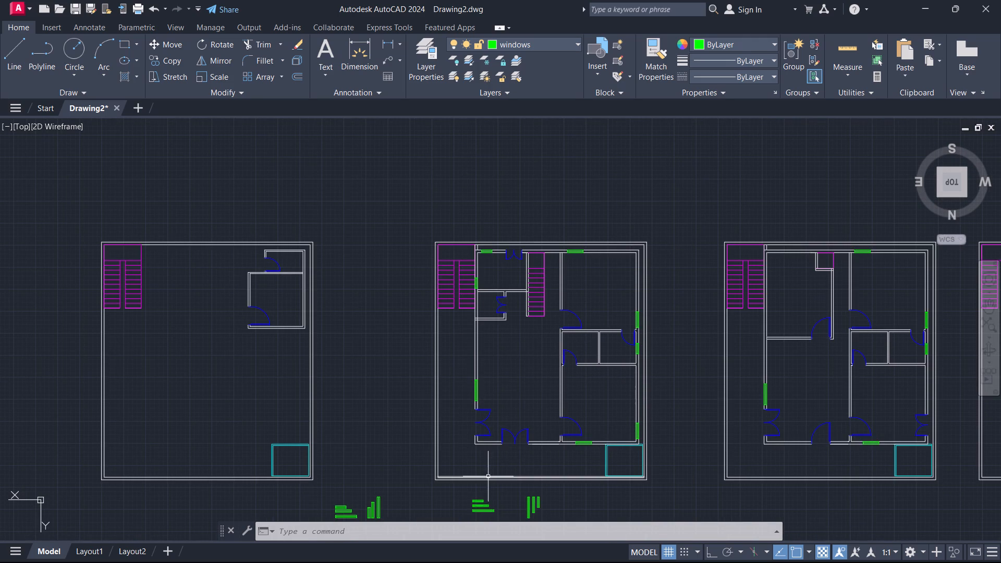
pyautogui.scroll(3, 503, 468)
pyautogui.moveTo(485, 454); pyautogui.dragTo(494, 437, button='middle')
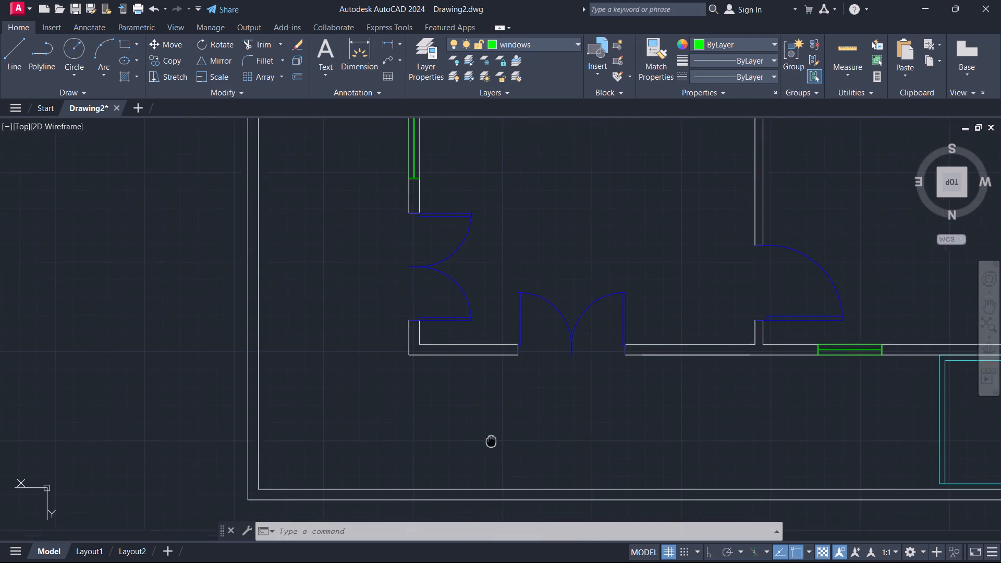
pyautogui.moveTo(494, 437); pyautogui.dragTo(538, 383, button='middle')
pyautogui.scroll(-1, 546, 377)
pyautogui.scroll(2, 470, 476)
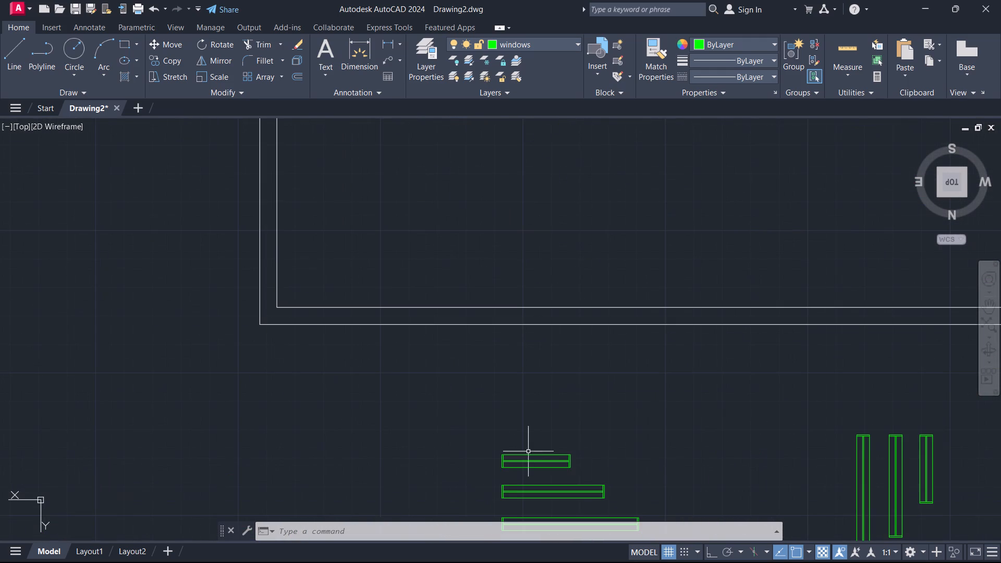
pyautogui.scroll(-1, 519, 437)
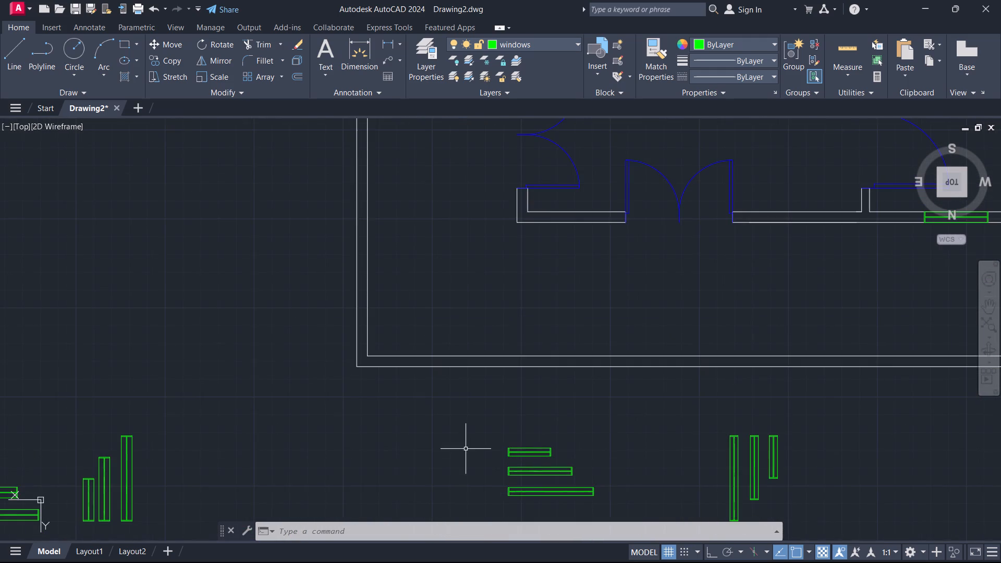
pyautogui.moveTo(465, 450); pyautogui.dragTo(740, 382, button='middle')
pyautogui.moveTo(556, 451); pyautogui.dragTo(763, 447, button='middle')
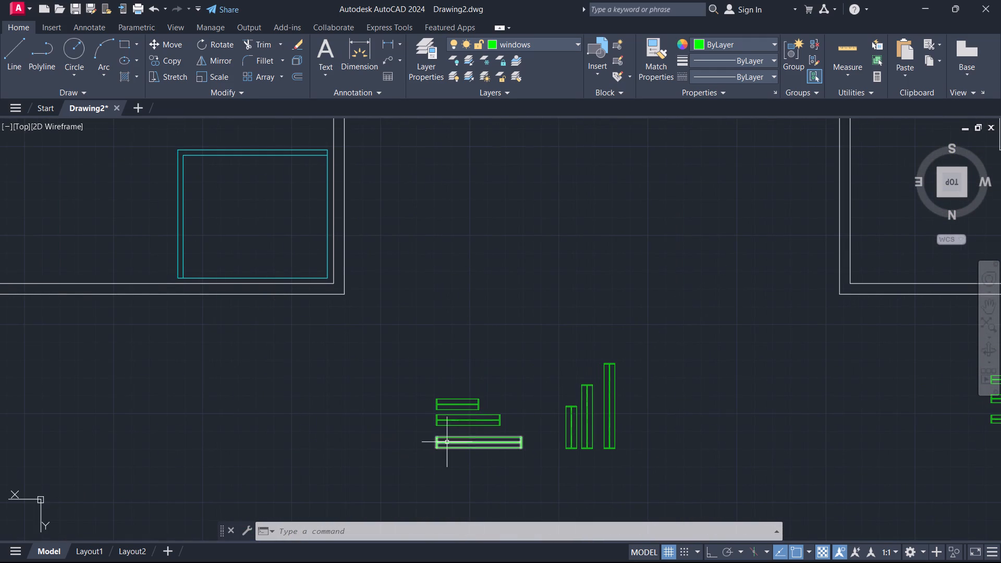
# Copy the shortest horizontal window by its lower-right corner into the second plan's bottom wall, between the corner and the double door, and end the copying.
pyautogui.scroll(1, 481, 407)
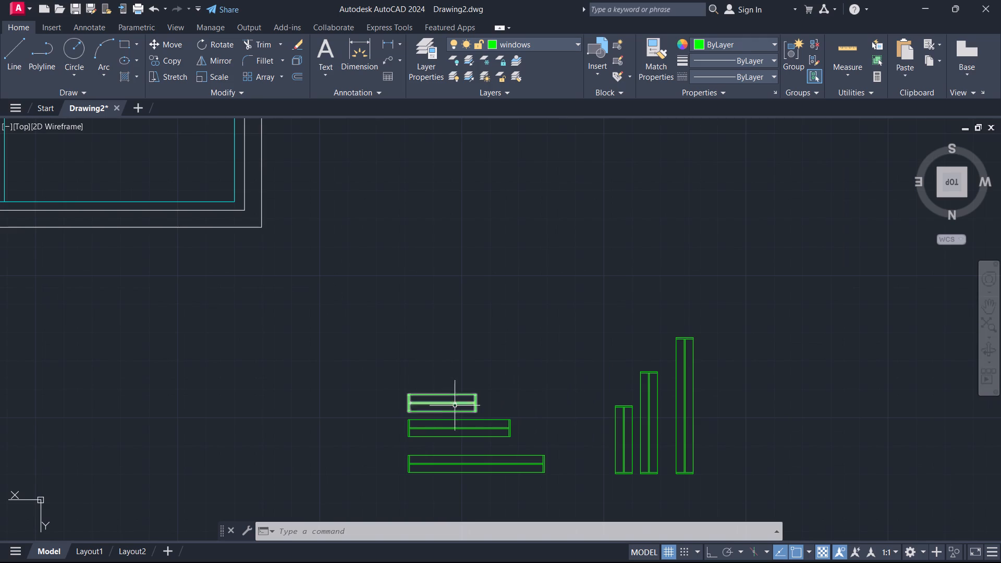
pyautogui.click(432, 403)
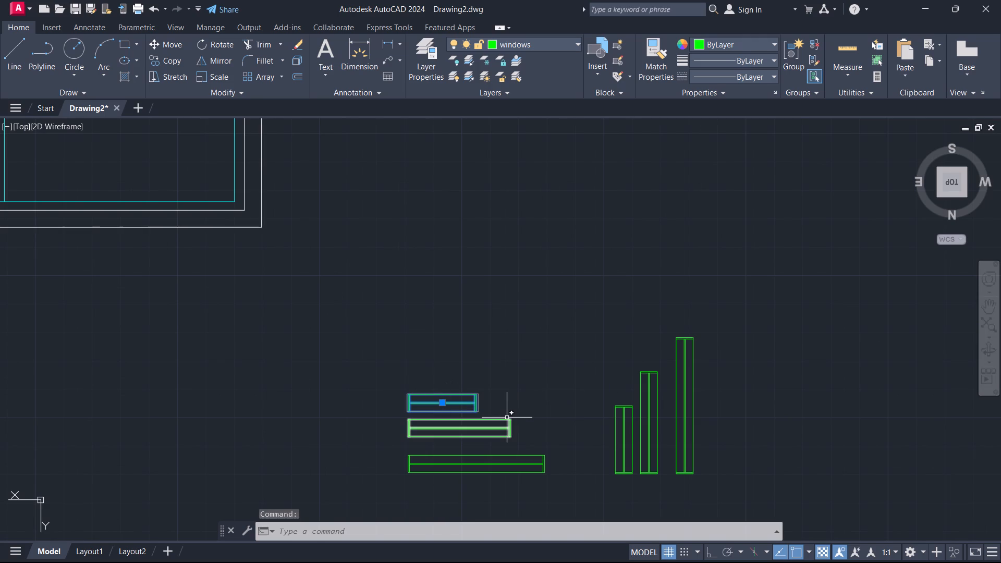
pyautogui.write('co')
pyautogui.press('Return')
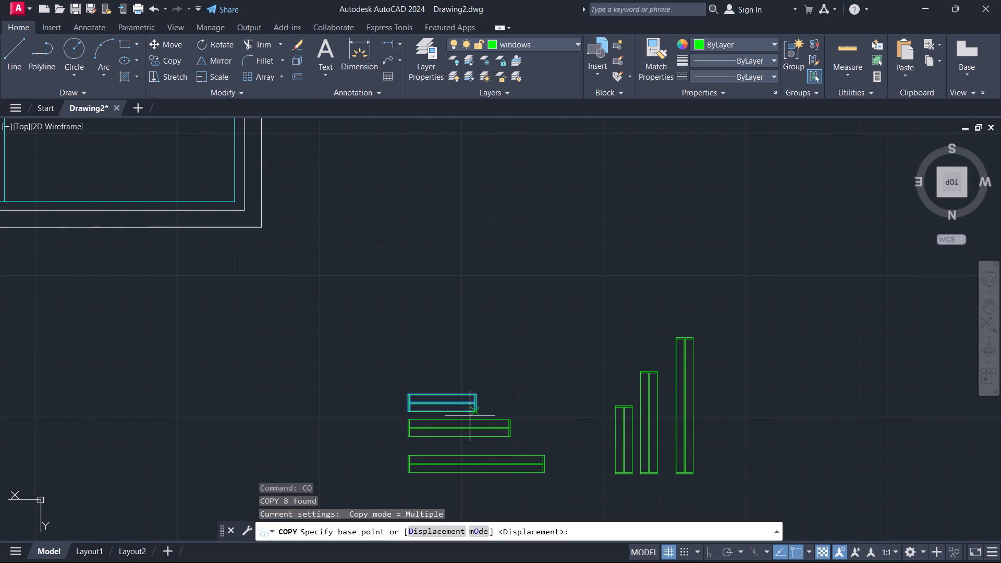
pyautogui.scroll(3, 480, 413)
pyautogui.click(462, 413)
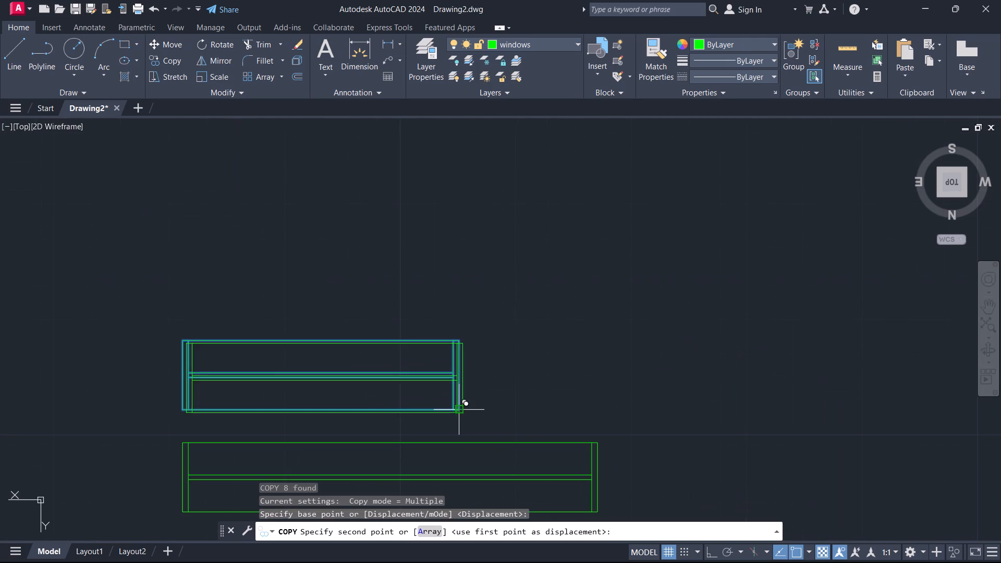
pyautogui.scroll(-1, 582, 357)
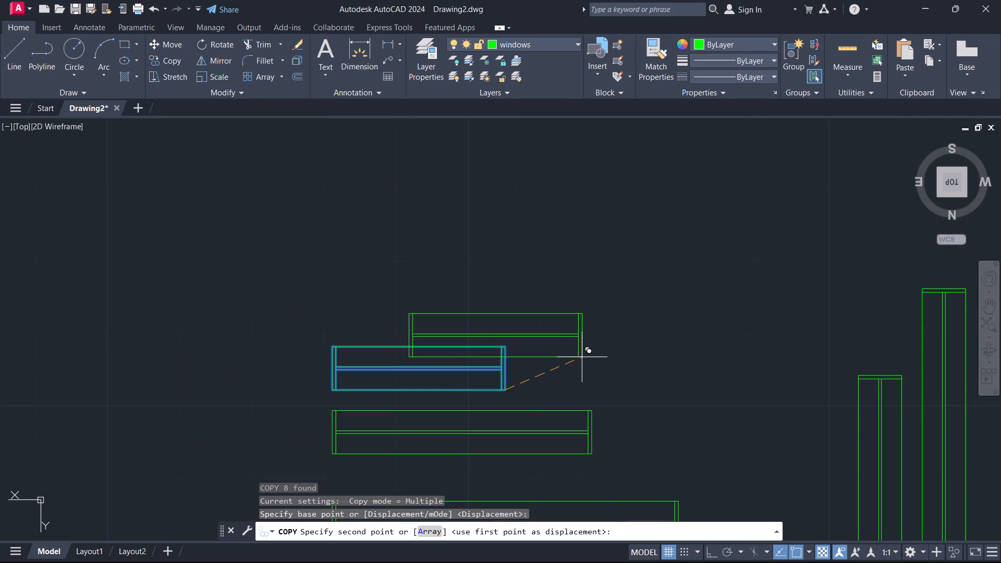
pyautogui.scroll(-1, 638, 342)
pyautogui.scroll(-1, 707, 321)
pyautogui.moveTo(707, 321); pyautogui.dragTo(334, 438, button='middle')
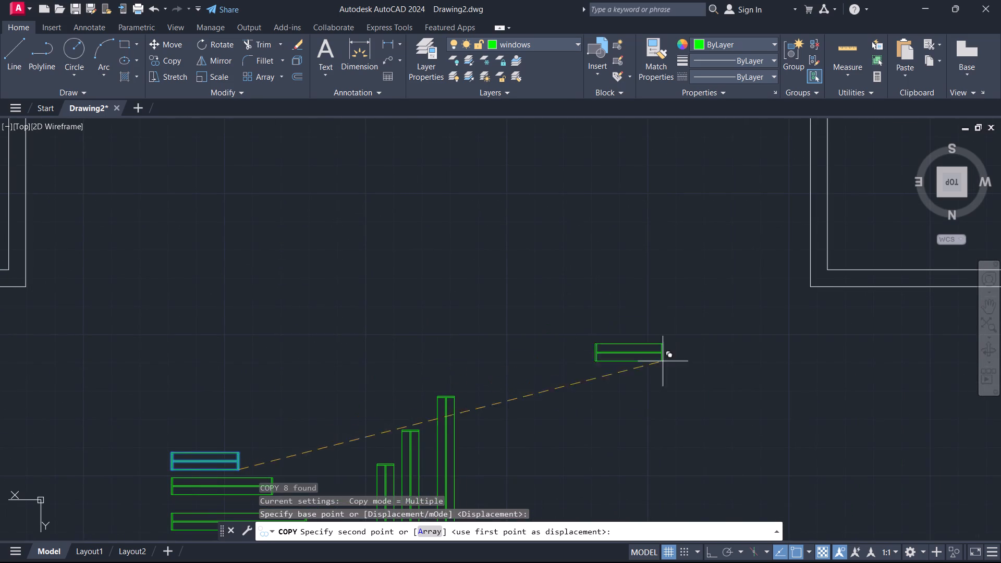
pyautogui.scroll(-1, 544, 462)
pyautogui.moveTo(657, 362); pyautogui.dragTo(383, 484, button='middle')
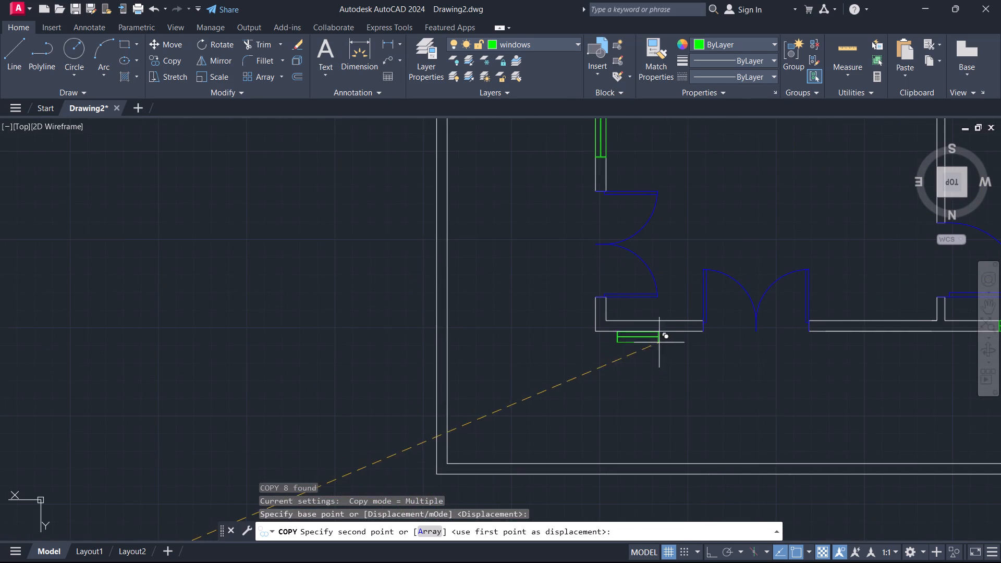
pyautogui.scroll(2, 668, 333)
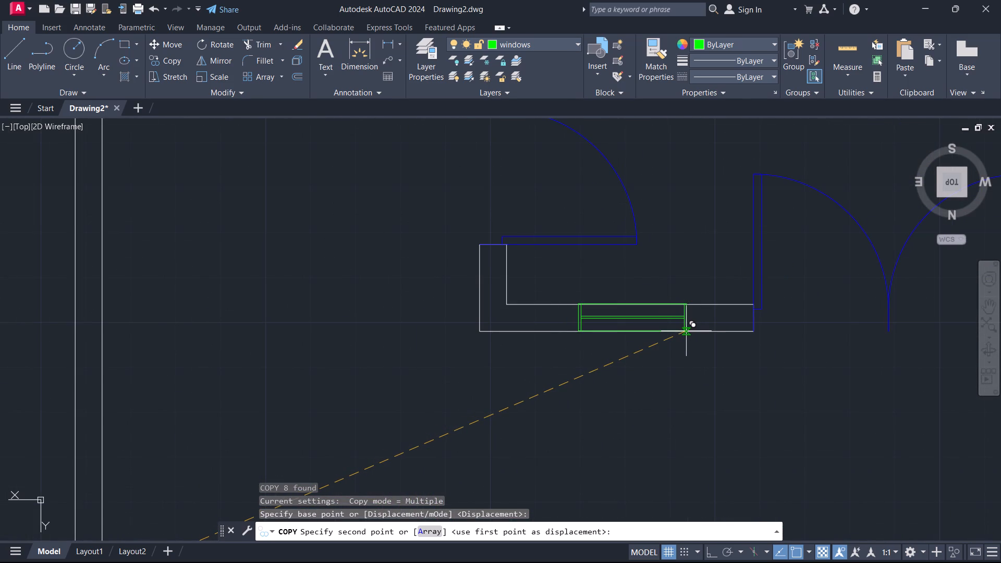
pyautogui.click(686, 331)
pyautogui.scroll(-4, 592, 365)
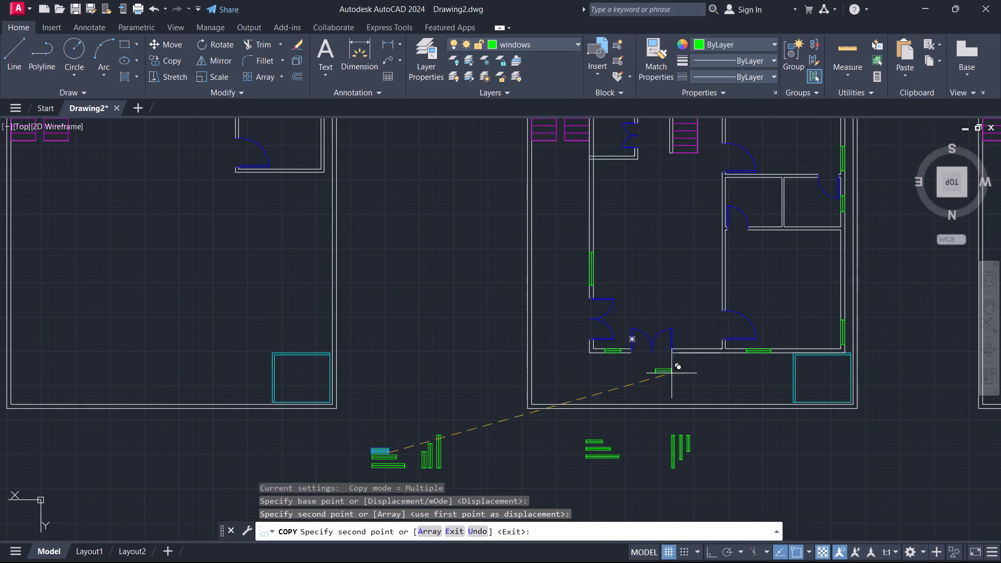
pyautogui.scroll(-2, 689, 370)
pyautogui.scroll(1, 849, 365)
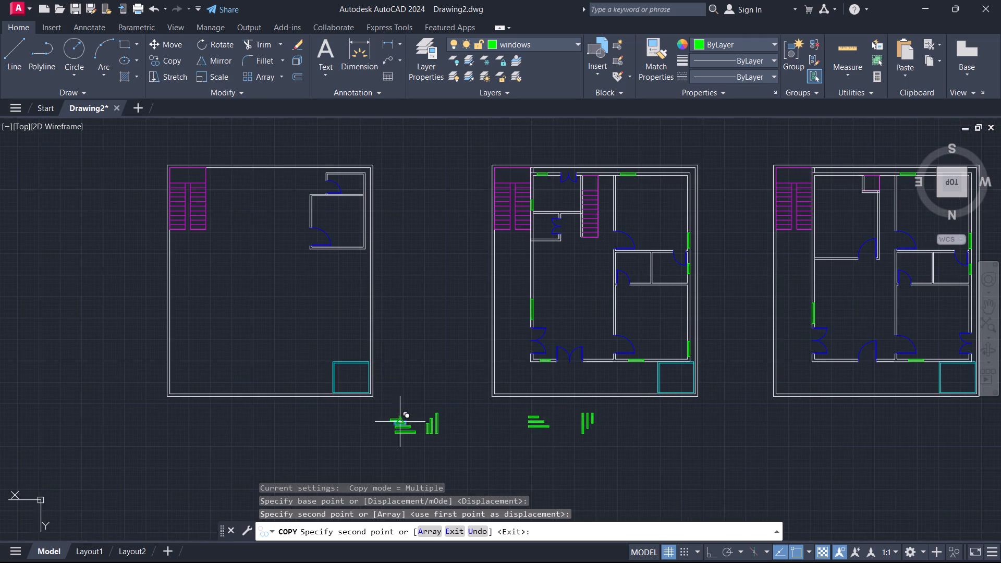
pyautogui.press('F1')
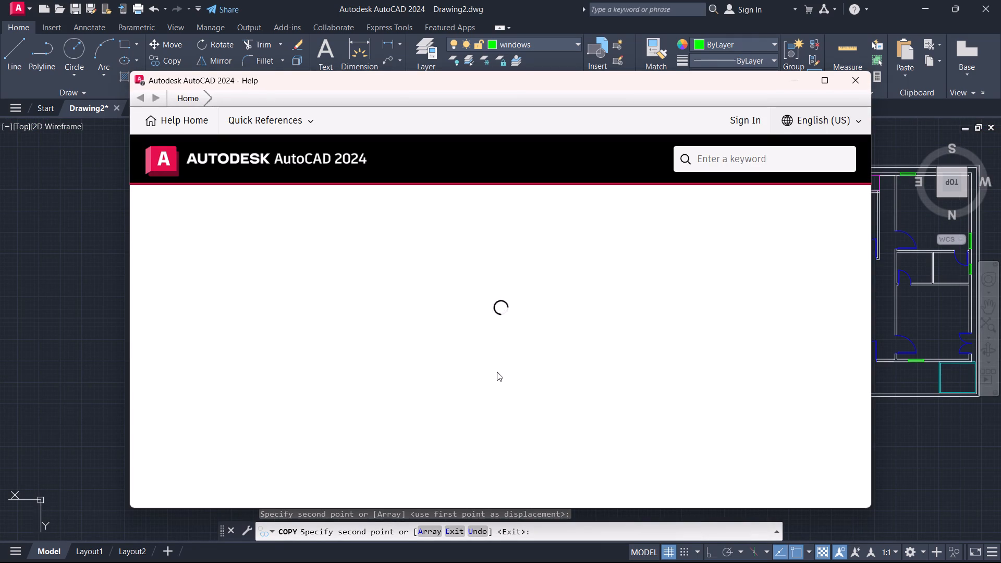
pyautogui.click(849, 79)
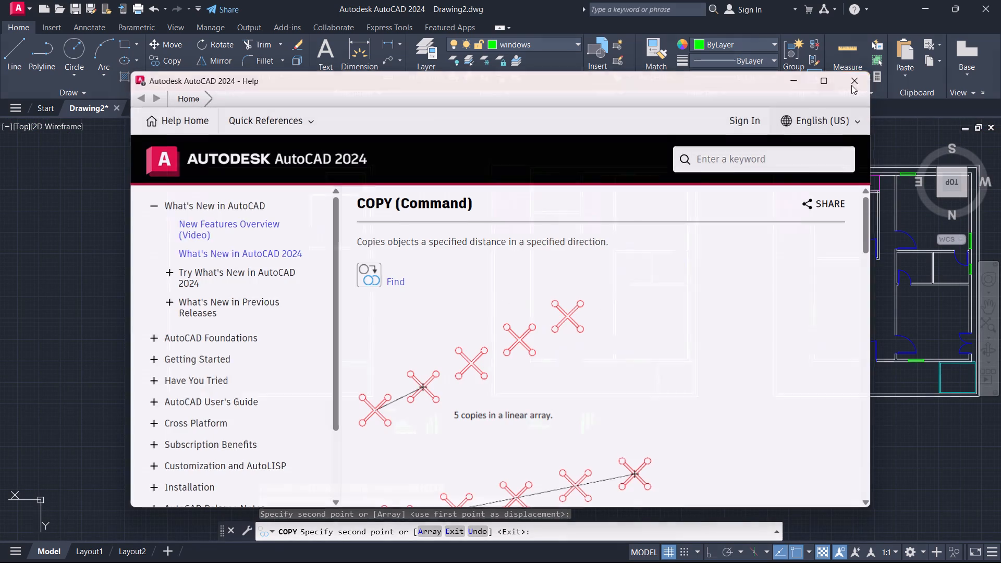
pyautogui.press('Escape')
# Copy the medium horizontal window by its lower-right corner into the third plan's bottom wall, between the corner and the single door, and end the copying.
pyautogui.scroll(2, 416, 439)
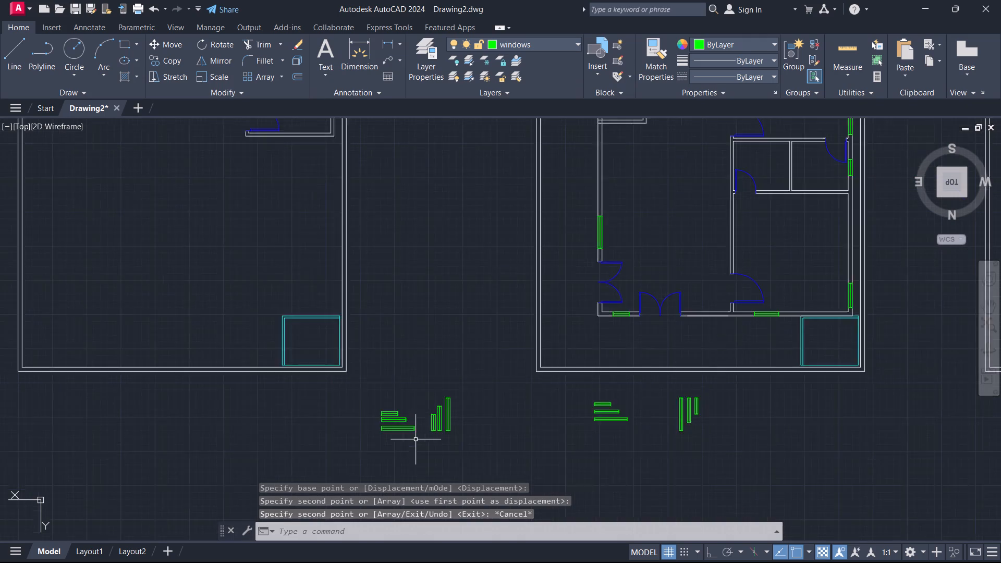
pyautogui.scroll(2, 416, 439)
pyautogui.click(364, 369)
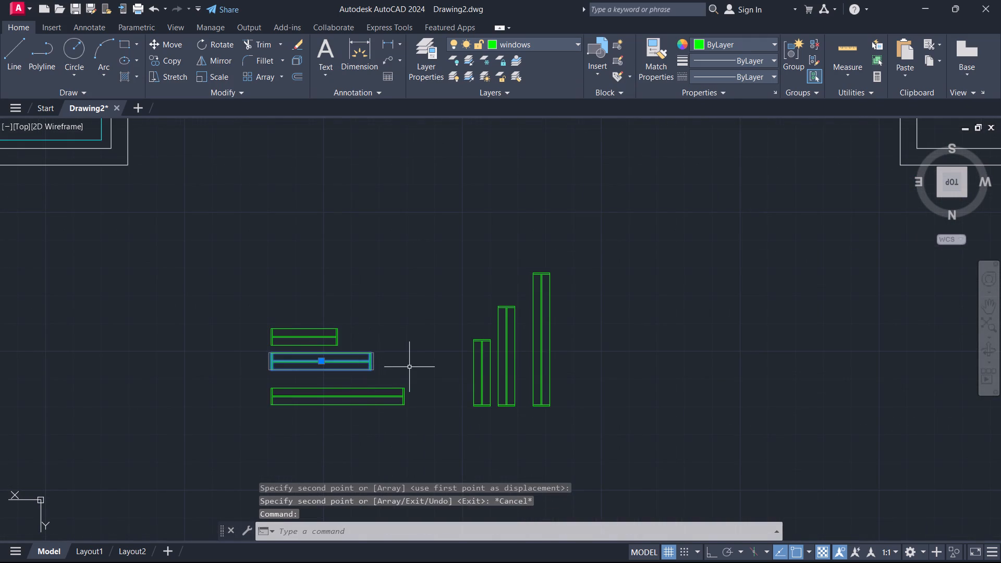
pyautogui.write('co')
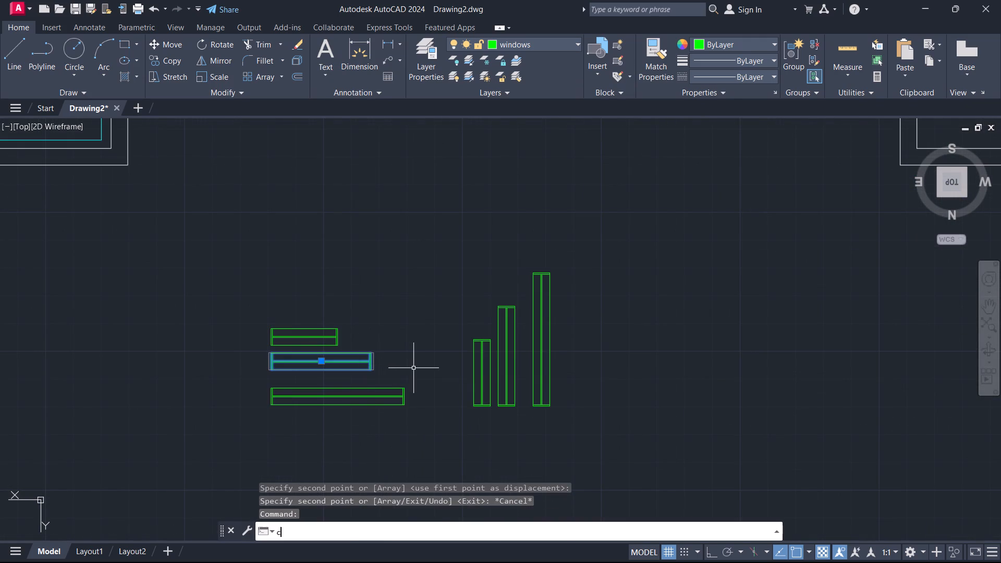
pyautogui.press('Return')
pyautogui.click(373, 375)
pyautogui.scroll(-2, 660, 340)
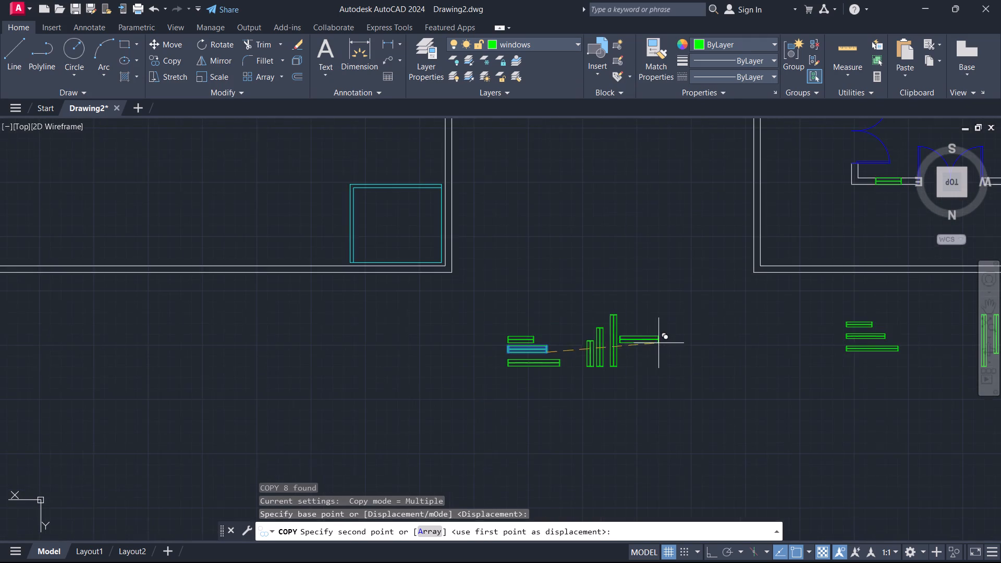
pyautogui.moveTo(731, 351); pyautogui.dragTo(248, 507, button='middle')
pyautogui.moveTo(506, 394); pyautogui.dragTo(284, 434, button='middle')
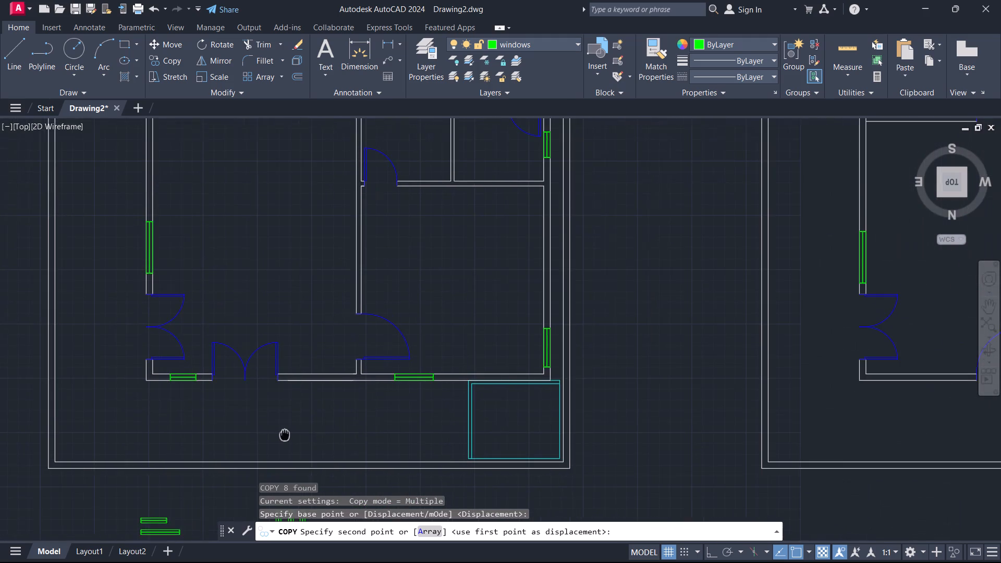
pyautogui.moveTo(284, 434); pyautogui.dragTo(283, 435, button='middle')
pyautogui.scroll(-1, 756, 401)
pyautogui.moveTo(756, 401); pyautogui.dragTo(482, 425, button='middle')
pyautogui.scroll(3, 580, 415)
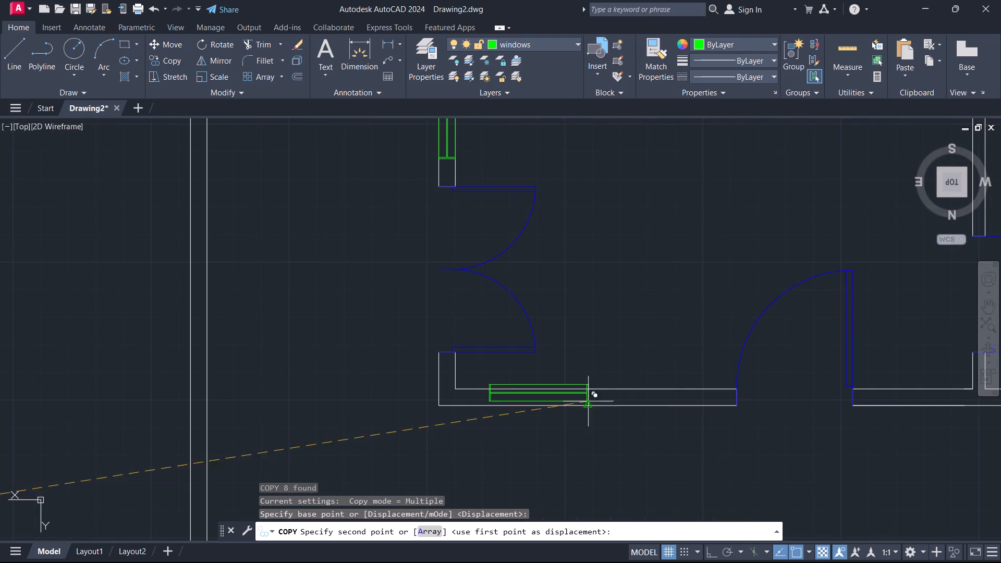
pyautogui.click(673, 404)
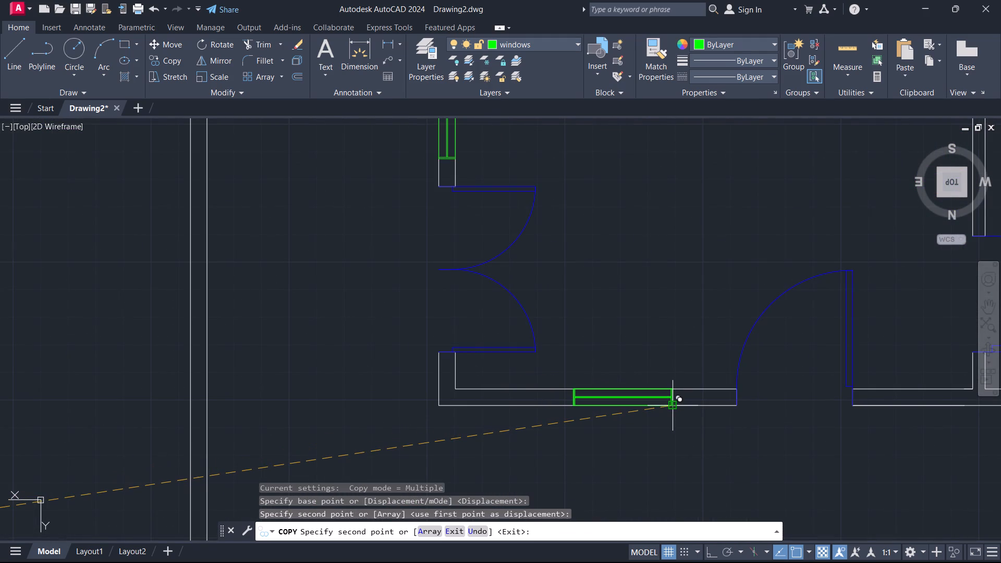
pyautogui.press('Escape')
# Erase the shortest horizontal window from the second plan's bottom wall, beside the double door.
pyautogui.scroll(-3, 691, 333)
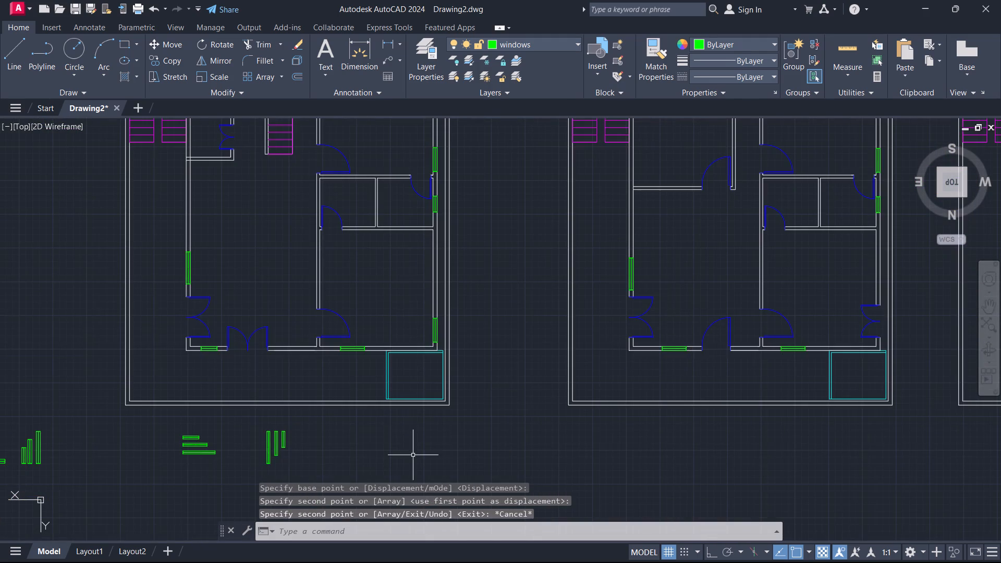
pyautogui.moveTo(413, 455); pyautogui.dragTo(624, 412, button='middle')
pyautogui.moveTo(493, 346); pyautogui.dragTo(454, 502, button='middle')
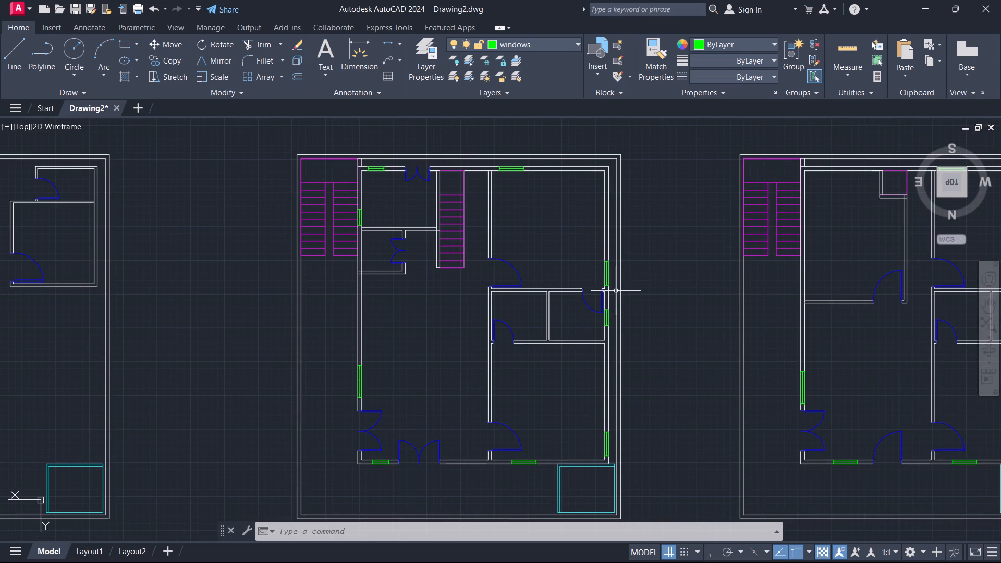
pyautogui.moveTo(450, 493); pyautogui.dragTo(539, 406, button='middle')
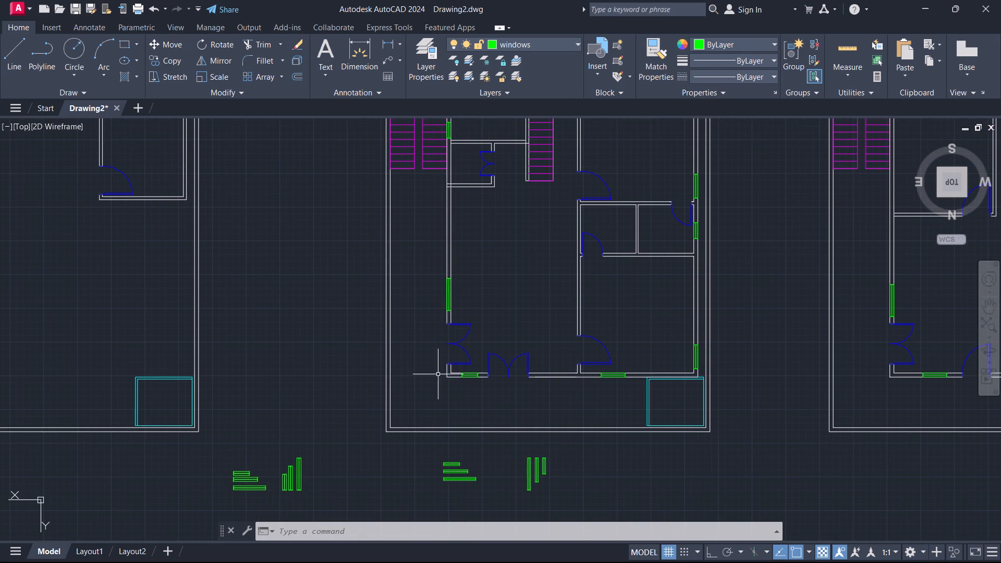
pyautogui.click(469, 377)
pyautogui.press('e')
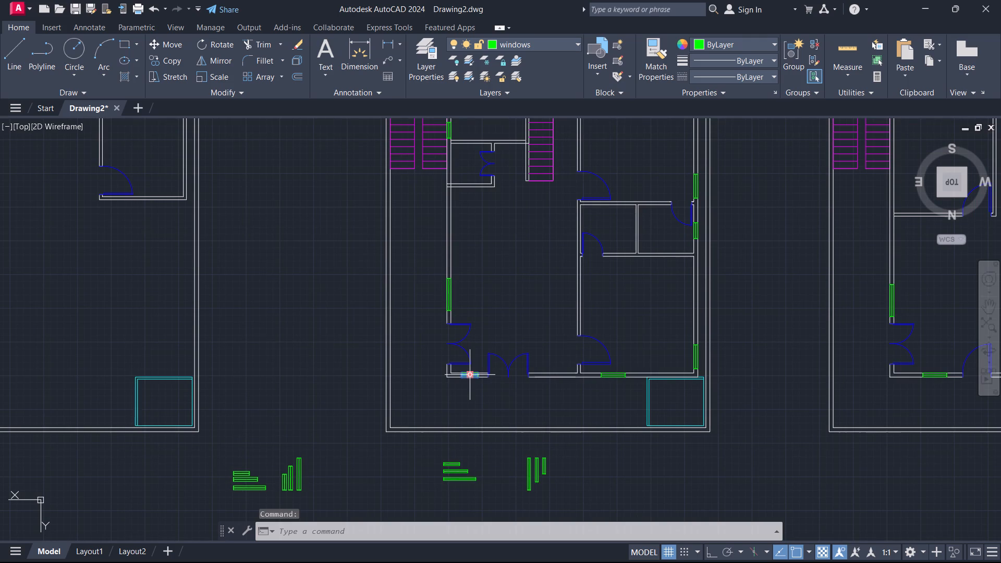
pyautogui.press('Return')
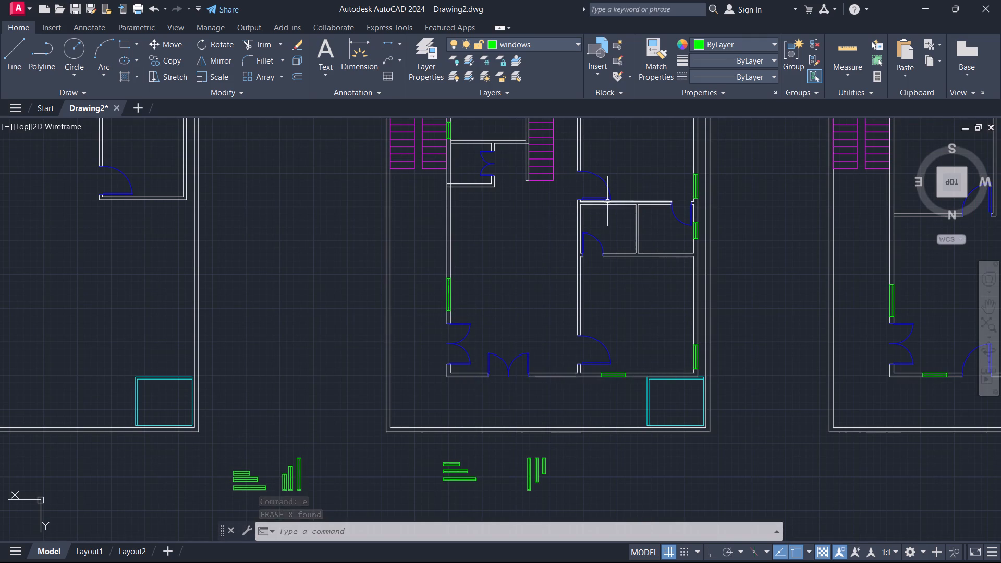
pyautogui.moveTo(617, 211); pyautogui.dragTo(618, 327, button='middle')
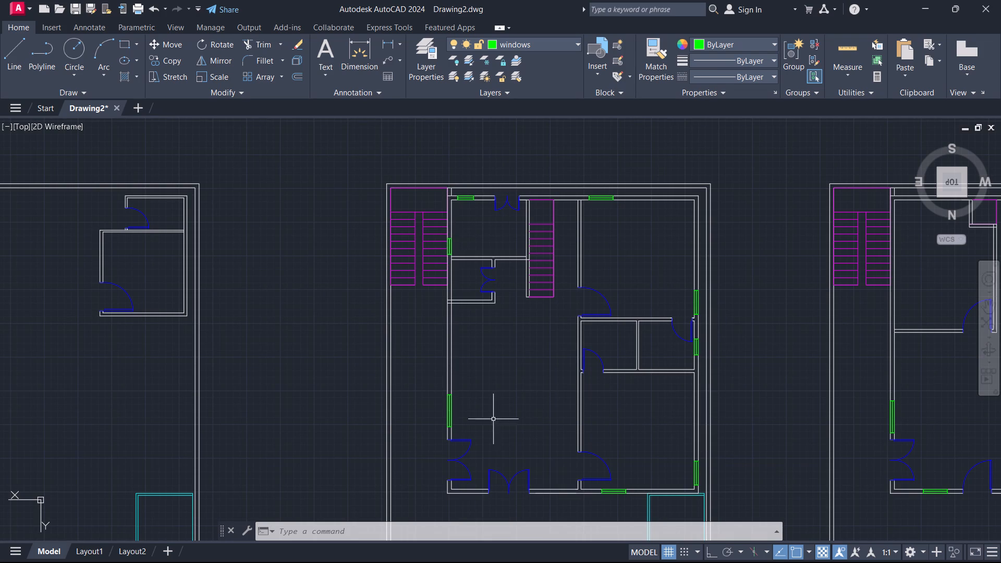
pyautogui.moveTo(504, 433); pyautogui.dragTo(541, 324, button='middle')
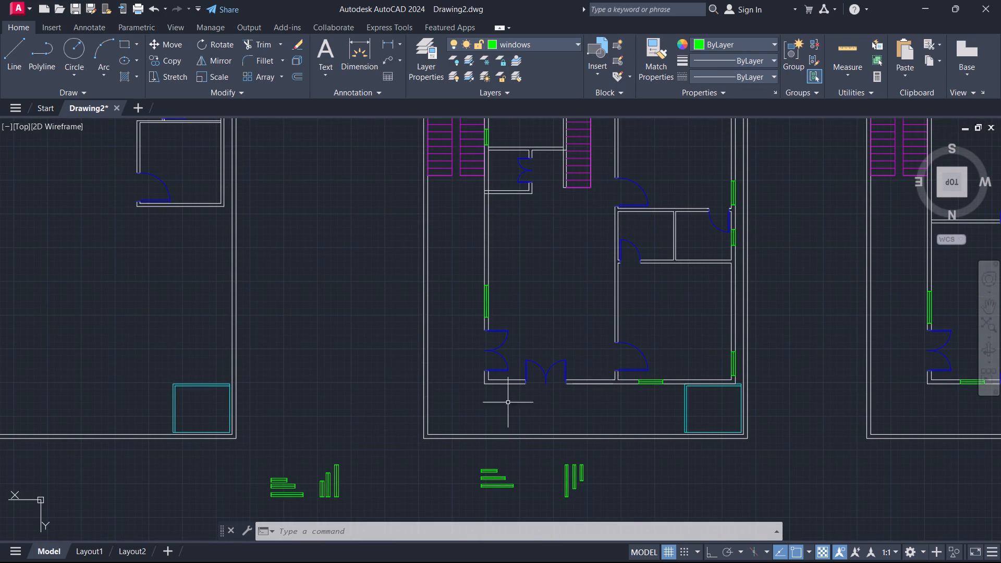
# Copy the shortest horizontal window by its upper-right corner into the second plan's bottom wall, between the double door and the interior wall.
pyautogui.scroll(1, 478, 400)
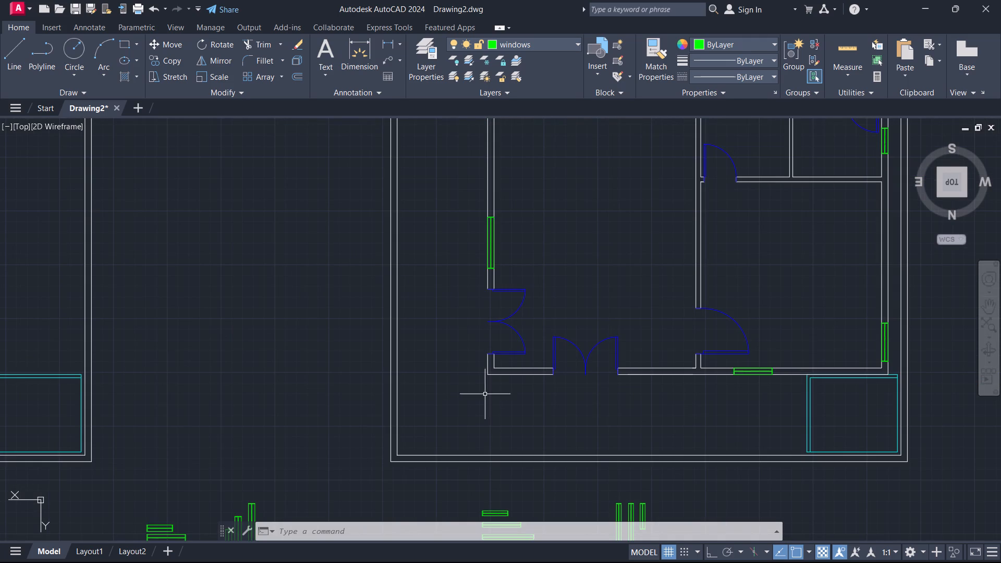
pyautogui.scroll(-1, 601, 288)
pyautogui.moveTo(604, 288); pyautogui.dragTo(530, 406, button='middle')
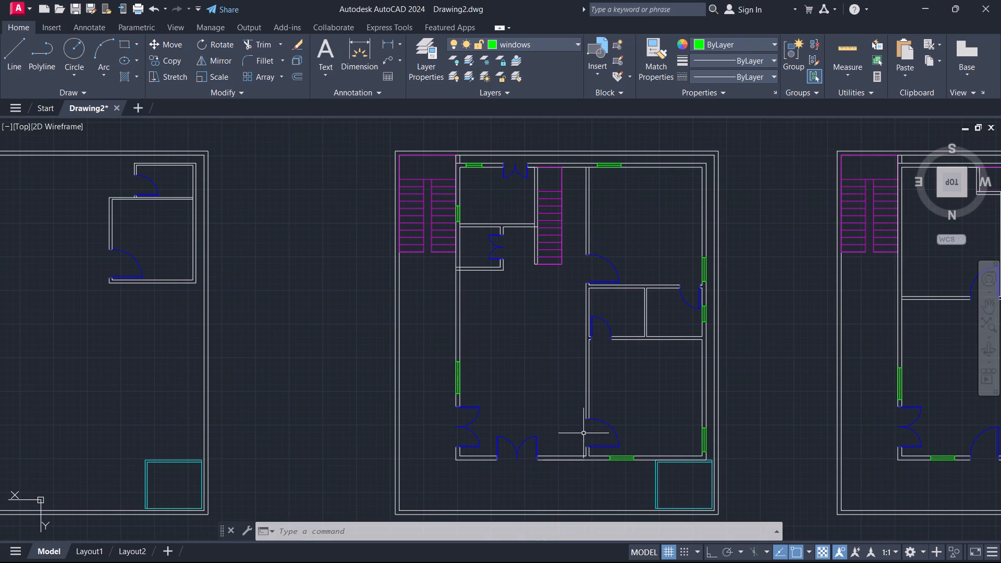
pyautogui.scroll(2, 546, 469)
pyautogui.scroll(-1, 565, 434)
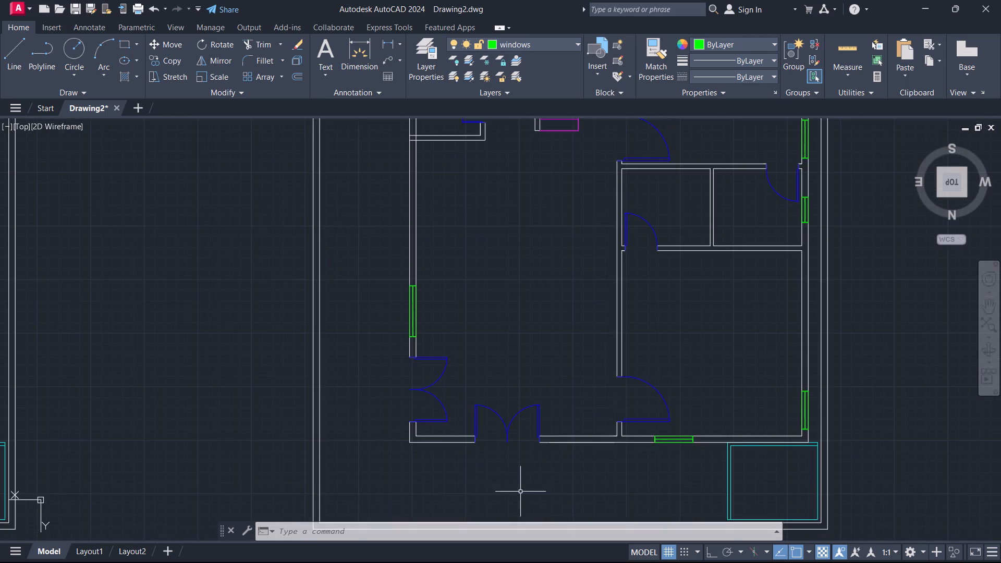
pyautogui.moveTo(520, 492); pyautogui.dragTo(597, 335, button='middle')
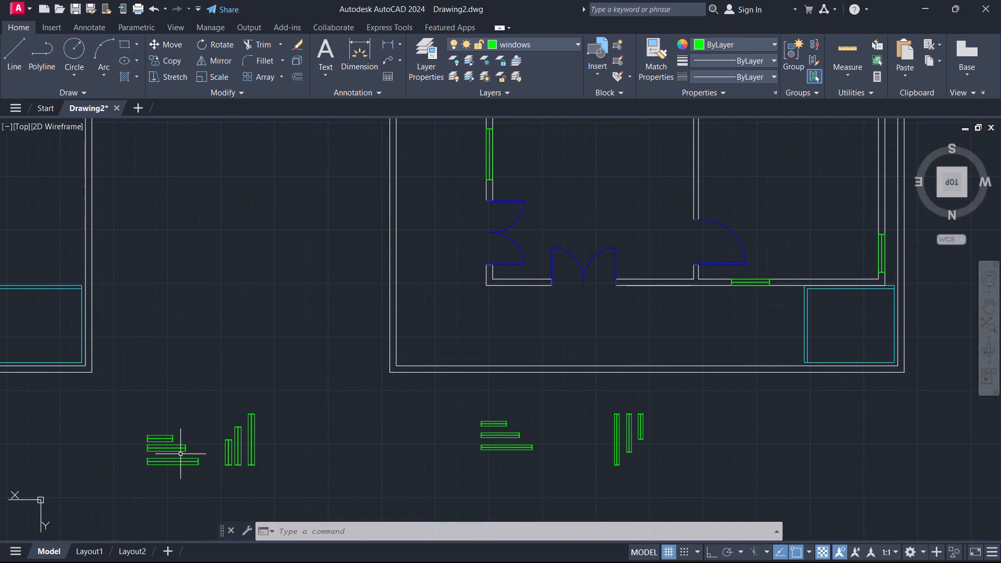
pyautogui.click(168, 437)
pyautogui.write('co')
pyautogui.press('Return')
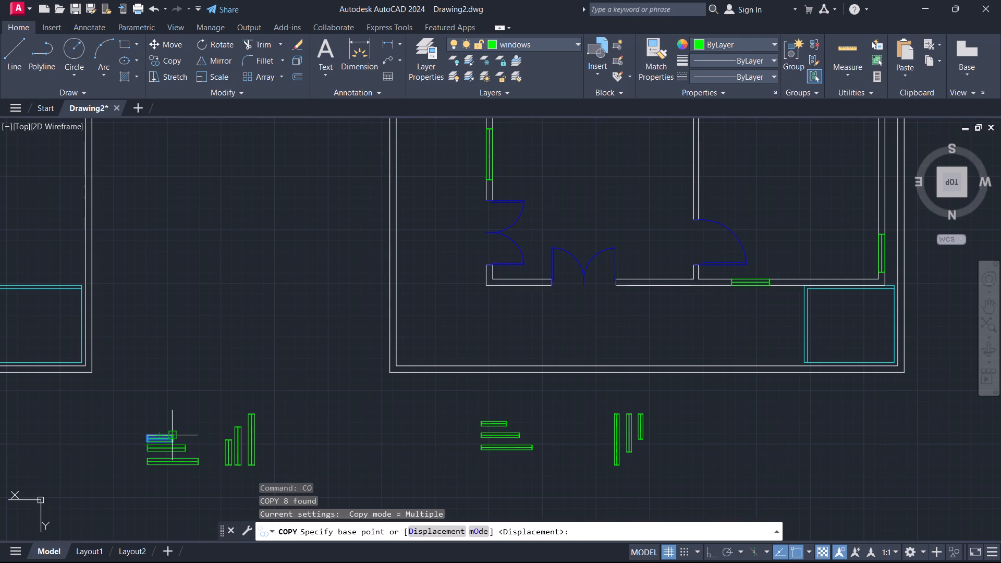
pyautogui.click(172, 433)
pyautogui.scroll(1, 667, 280)
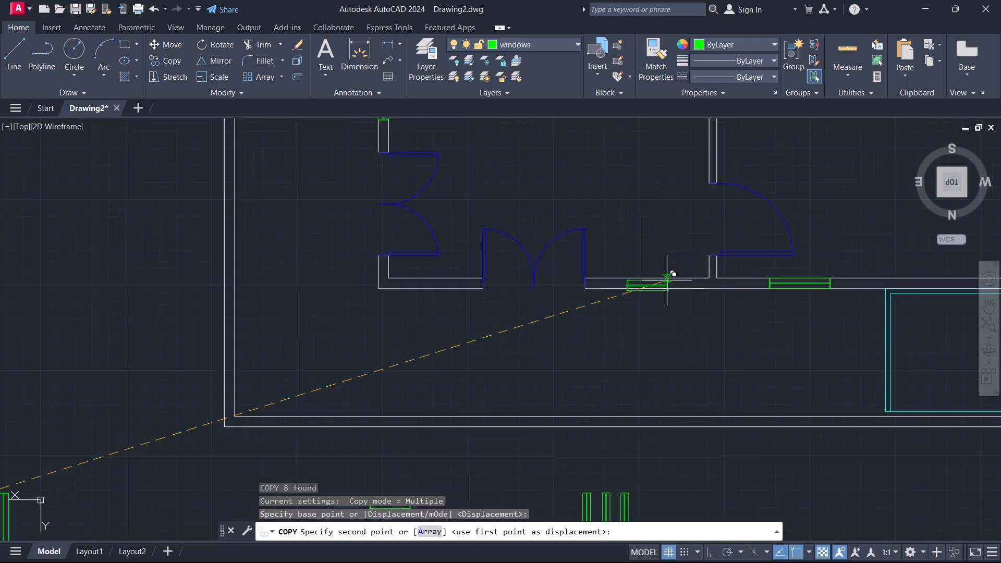
pyautogui.scroll(2, 667, 280)
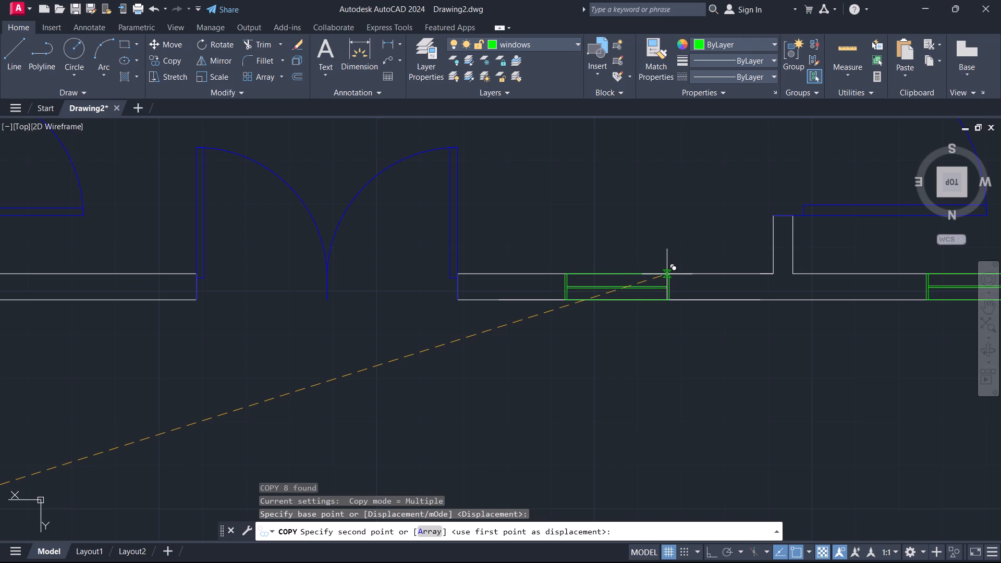
pyautogui.click(667, 274)
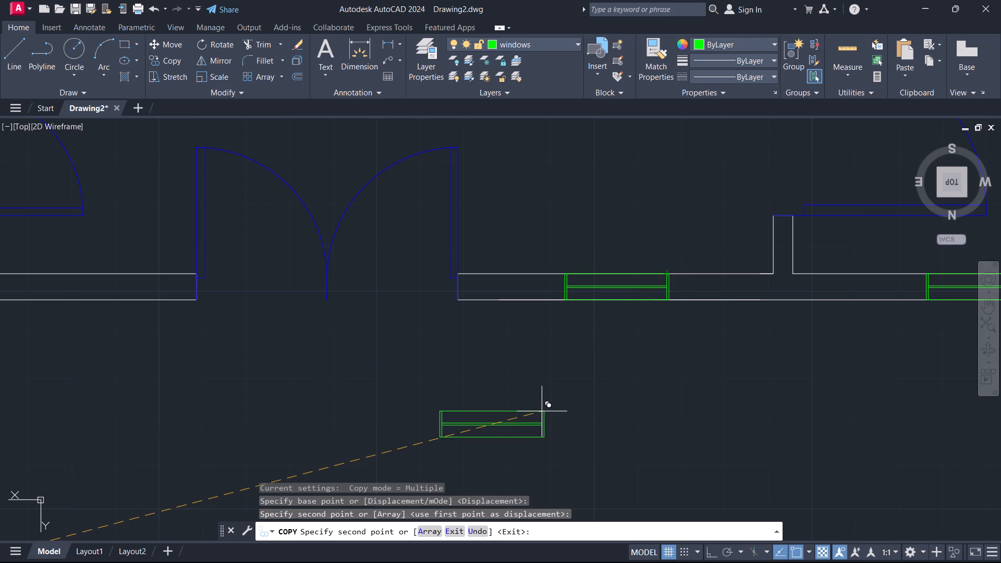
pyautogui.press('Escape')
# Copy the medium horizontal window by its lower-right corner into the third plan's top wall, between the staircase and the small recess.
pyautogui.scroll(-3, 610, 369)
pyautogui.moveTo(662, 393); pyautogui.dragTo(366, 445, button='middle')
pyautogui.scroll(-1, 366, 445)
pyautogui.scroll(-1, 587, 349)
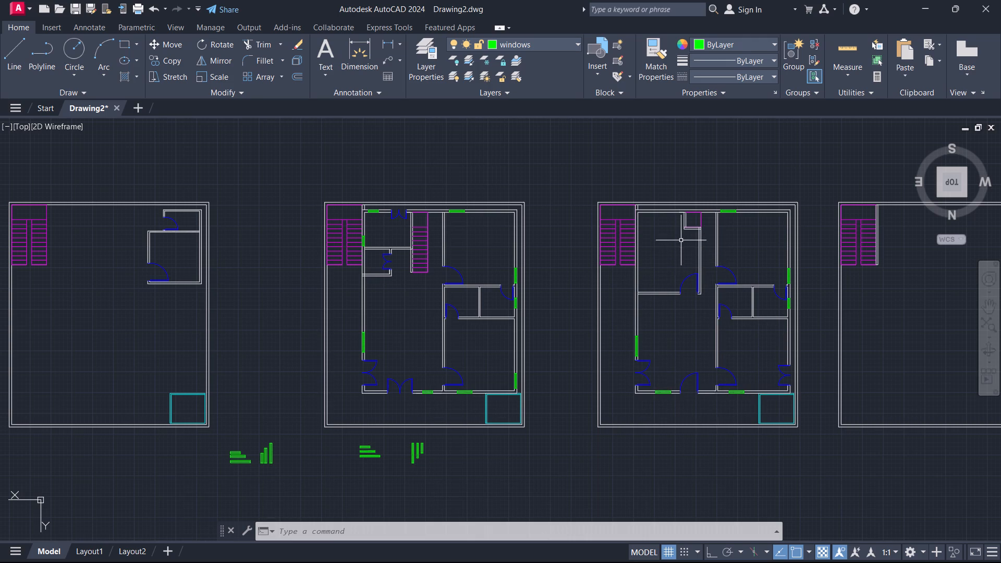
pyautogui.scroll(2, 204, 466)
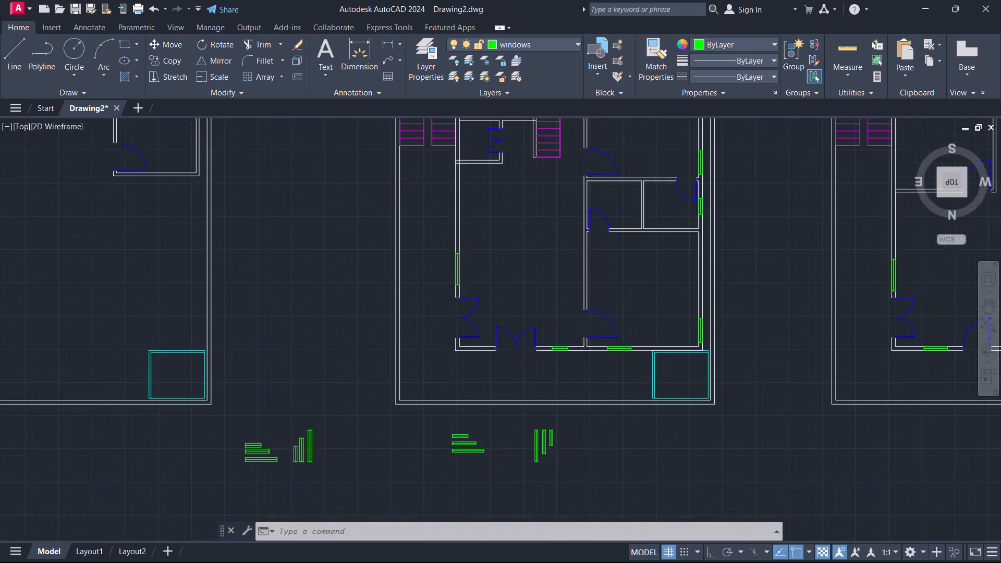
pyautogui.click(306, 446)
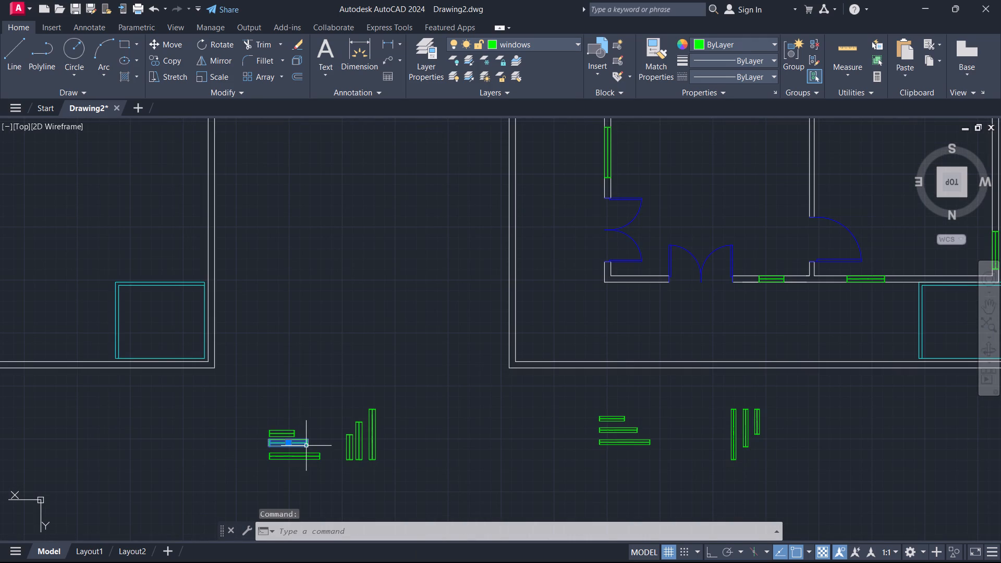
pyautogui.press('c')
pyautogui.press('o')
pyautogui.press('Return')
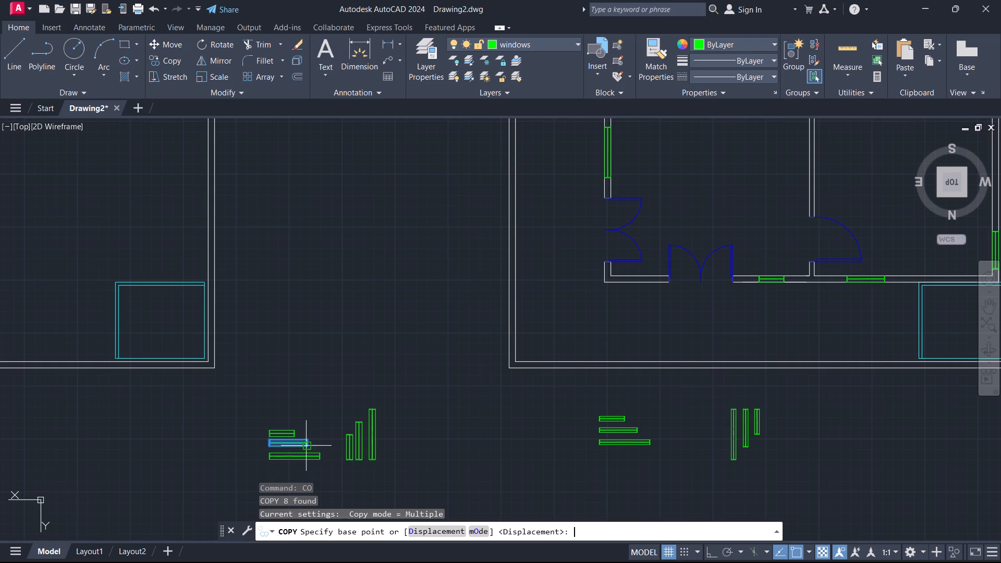
pyautogui.scroll(4, 301, 450)
pyautogui.click(342, 427)
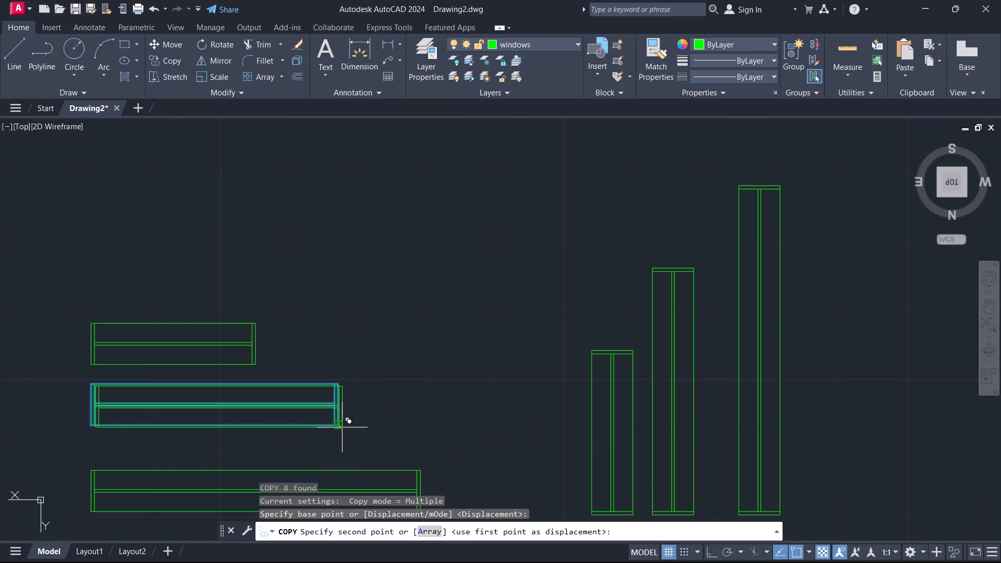
pyautogui.scroll(-2, 521, 305)
pyautogui.moveTo(688, 325); pyautogui.dragTo(395, 562, button='middle')
pyautogui.scroll(-2, 585, 420)
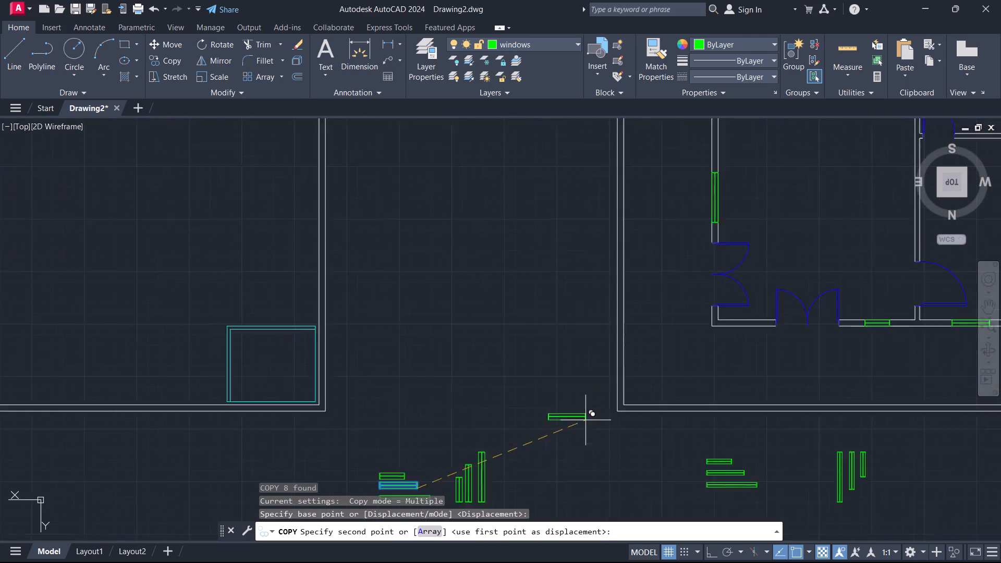
pyautogui.scroll(-1, 585, 420)
pyautogui.scroll(-2, 624, 391)
pyautogui.scroll(3, 867, 257)
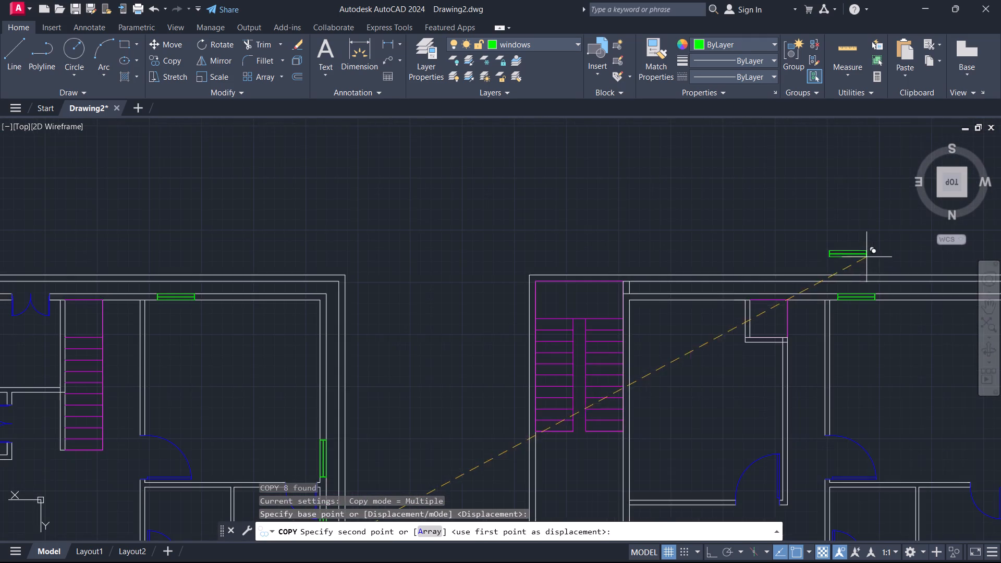
pyautogui.scroll(2, 748, 295)
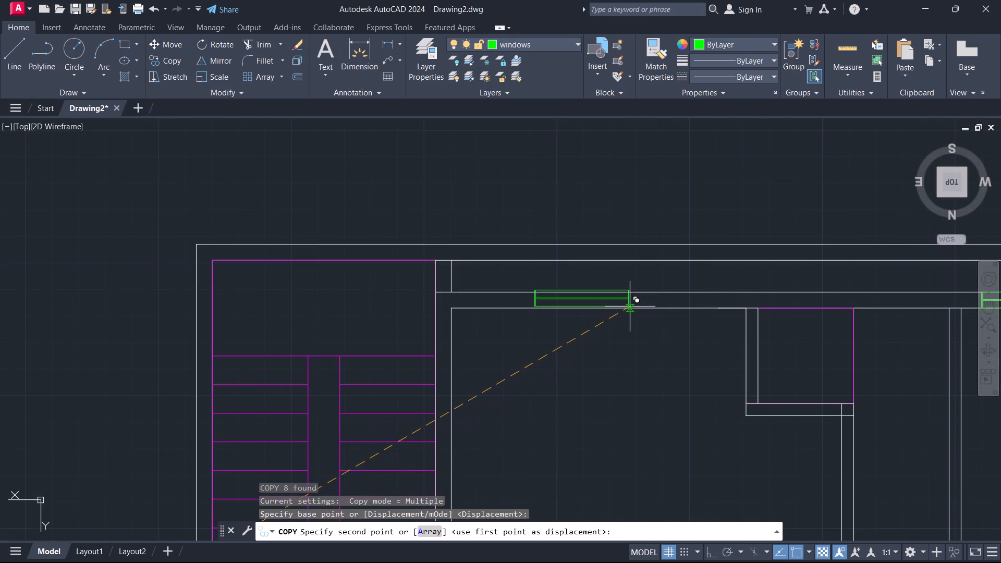
pyautogui.click(719, 307)
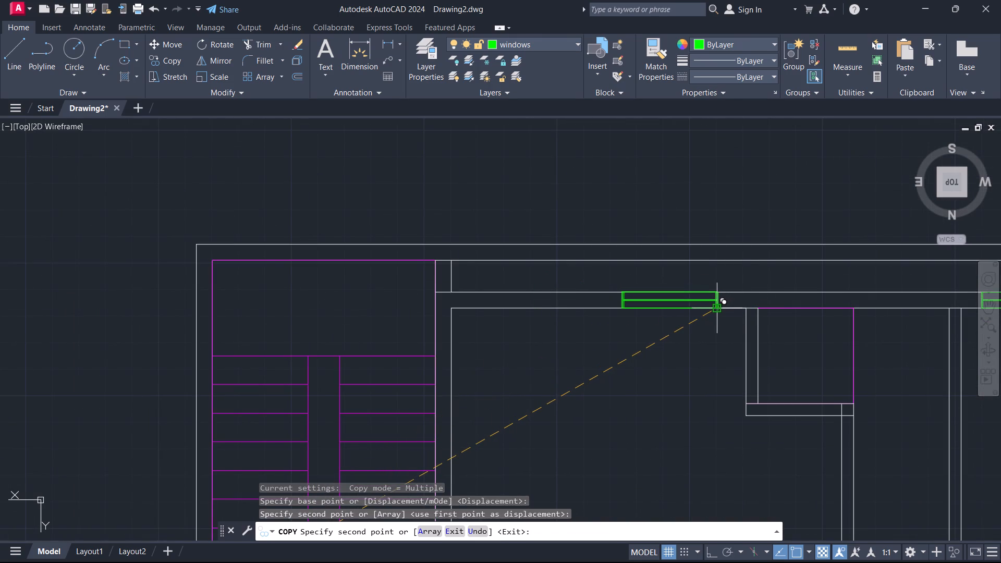
pyautogui.press('Escape')
# Erase the spare set of horizontal and upright window symbols below the gap between the first and second plans.
pyautogui.scroll(-2, 627, 400)
pyautogui.scroll(-1, 624, 448)
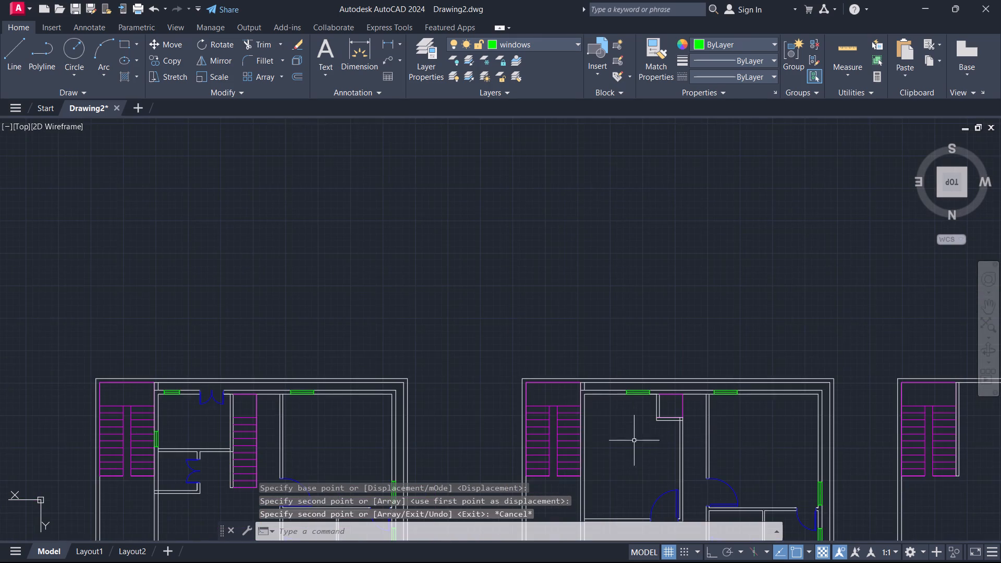
pyautogui.moveTo(634, 462); pyautogui.dragTo(629, 267, button='middle')
pyautogui.scroll(-1, 637, 228)
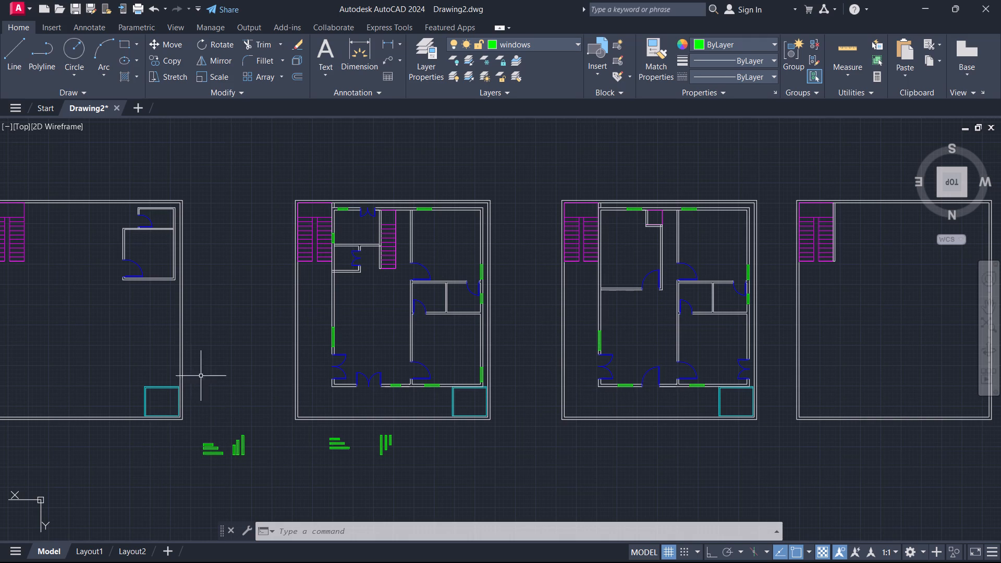
pyautogui.click(180, 436)
pyautogui.click(278, 463)
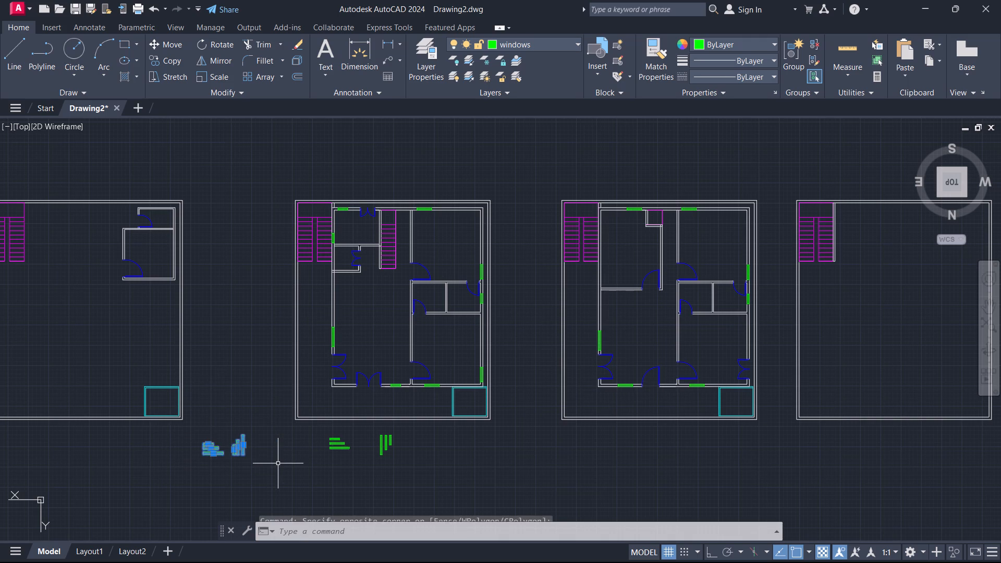
pyautogui.press('e')
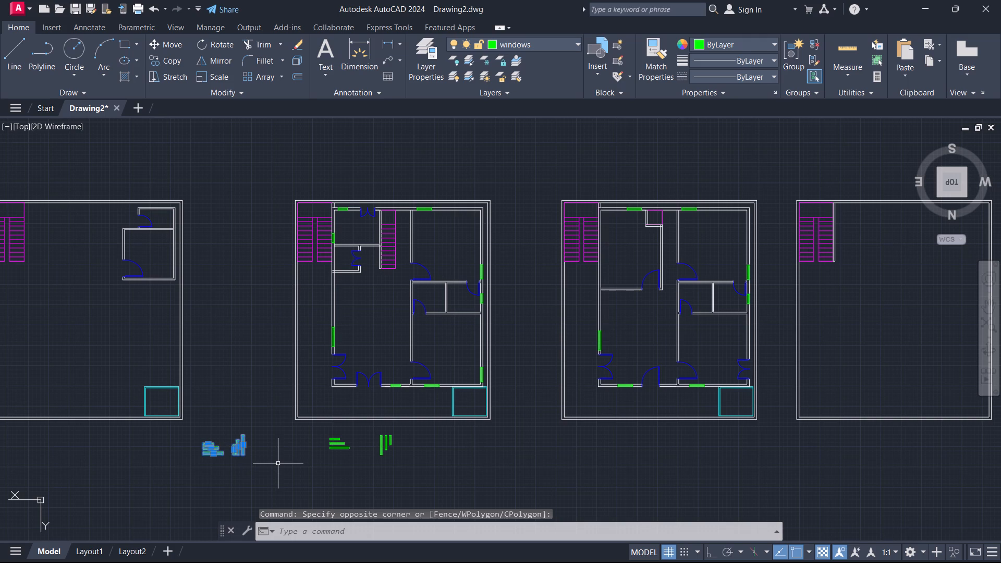
pyautogui.press('Return')
# Copy the medium upright window by its lower-left corner into the right wall of the first plan's larger room, near its lower corner.
pyautogui.scroll(2, 140, 230)
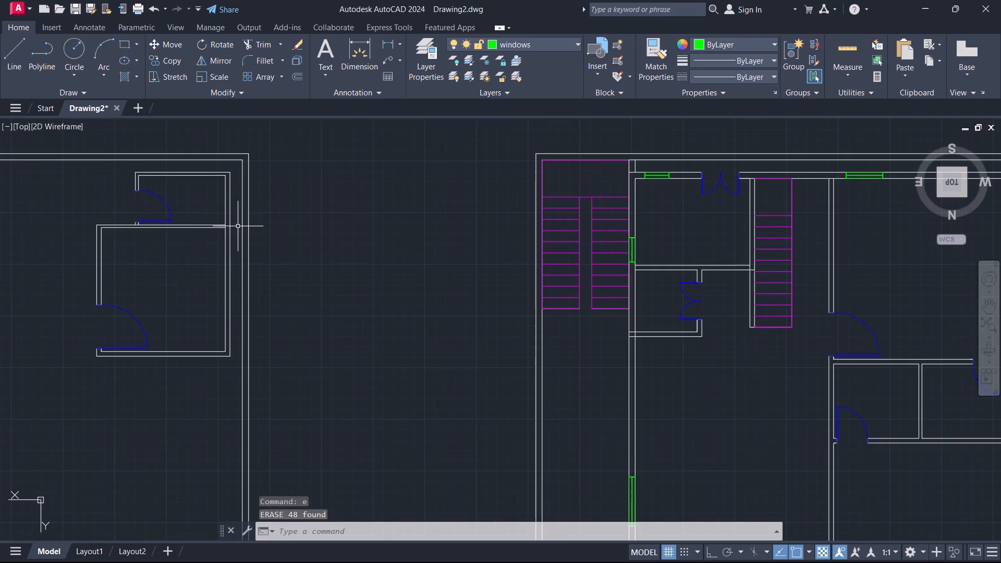
pyautogui.scroll(-1, 332, 236)
pyautogui.moveTo(385, 388); pyautogui.dragTo(408, 200, button='middle')
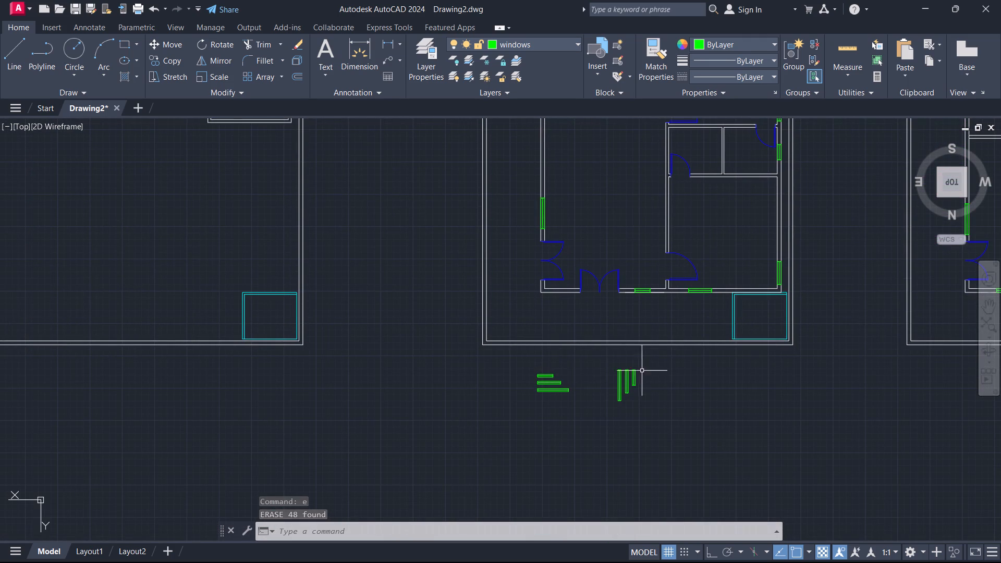
pyautogui.scroll(3, 630, 396)
pyautogui.click(620, 388)
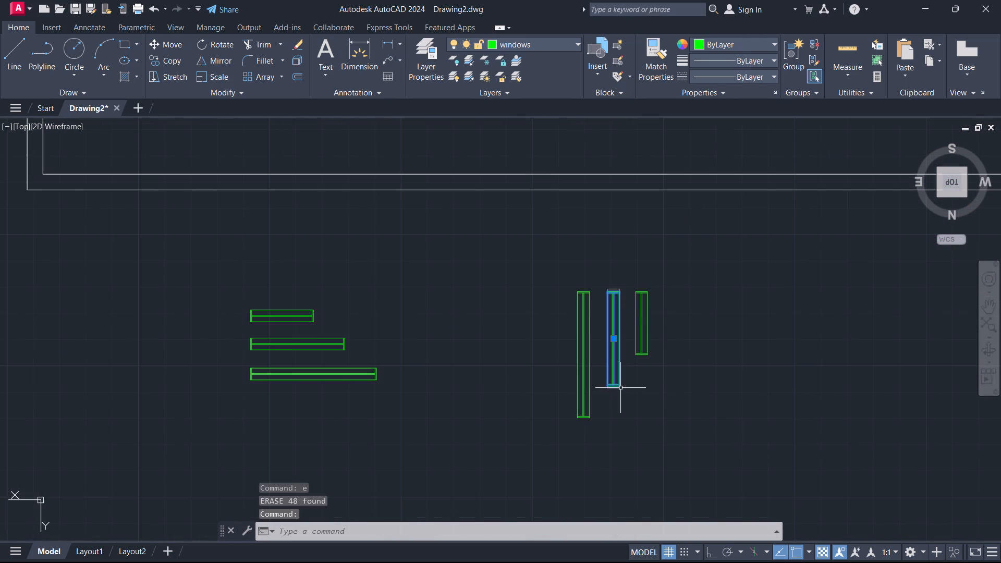
pyautogui.press('c')
pyautogui.press('o')
pyautogui.press('Return')
pyautogui.click(603, 386)
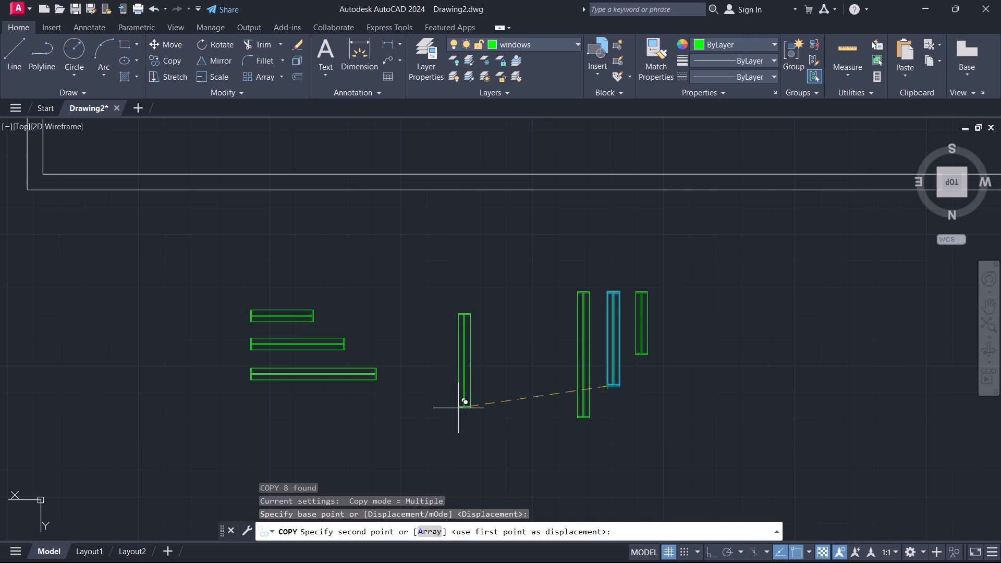
pyautogui.scroll(-2, 459, 408)
pyautogui.moveTo(438, 403); pyautogui.dragTo(673, 515, button='middle')
pyautogui.moveTo(402, 336); pyautogui.dragTo(718, 507, button='middle')
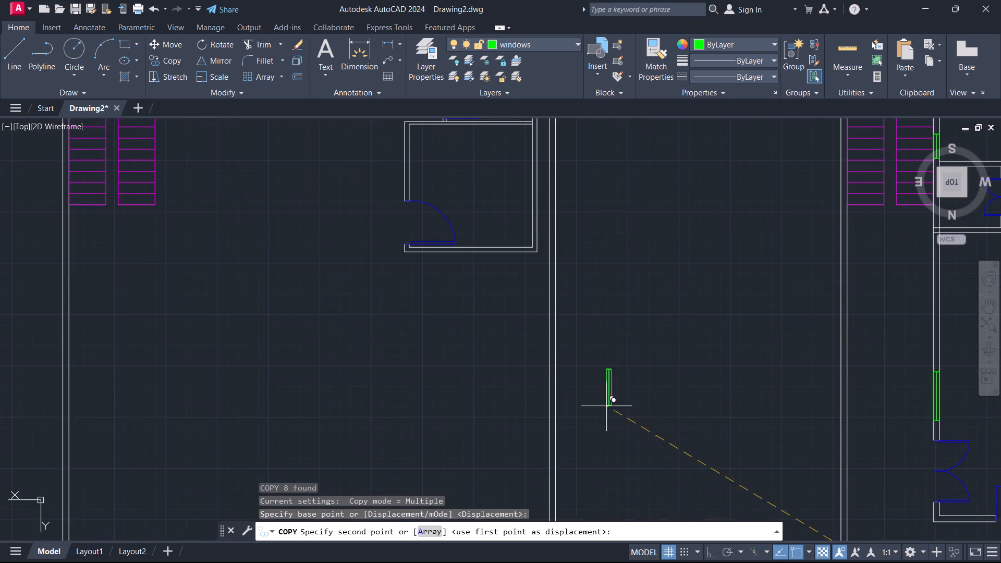
pyautogui.moveTo(497, 321); pyautogui.dragTo(475, 511, button='middle')
pyautogui.scroll(1, 489, 380)
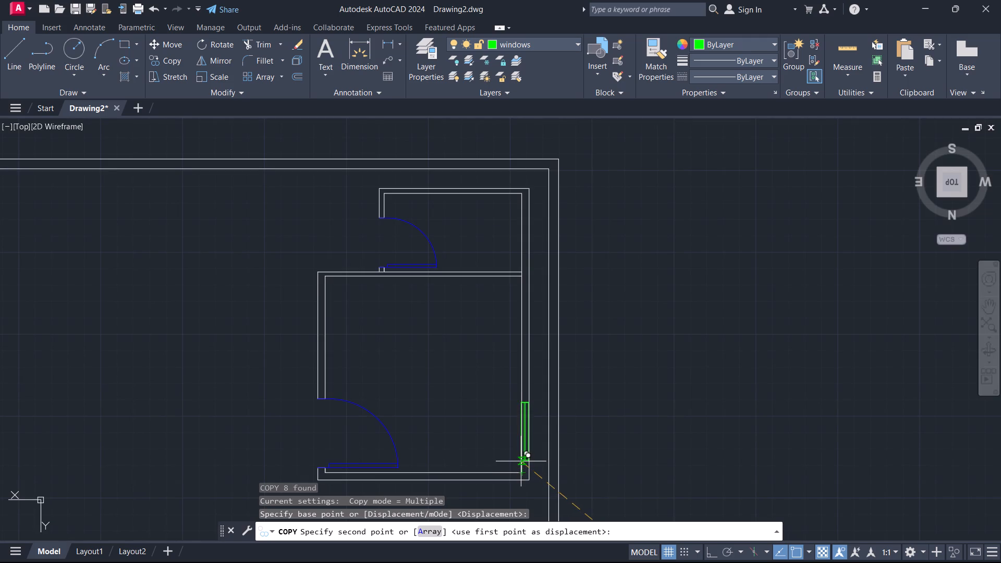
pyautogui.scroll(4, 521, 461)
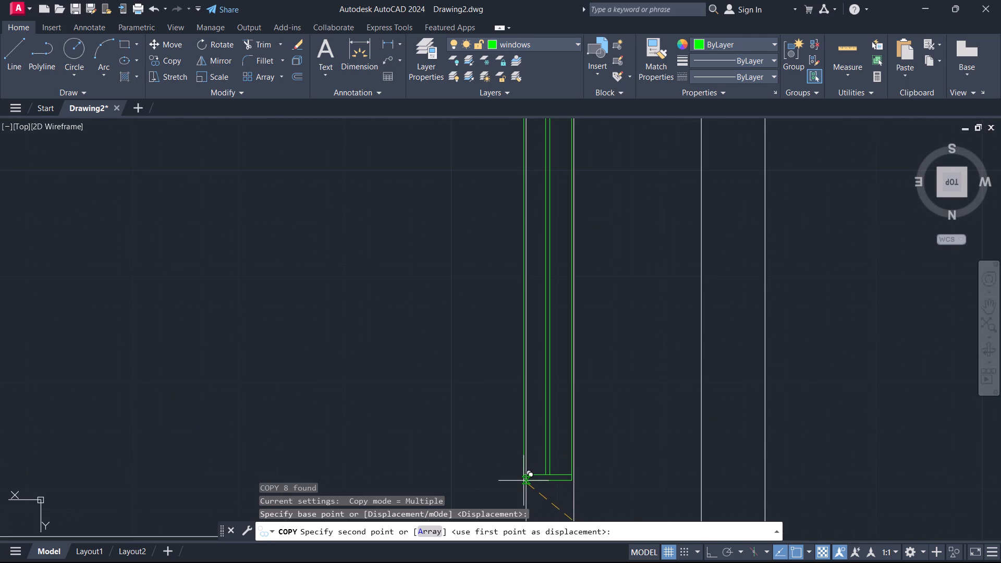
pyautogui.click(524, 481)
pyautogui.scroll(-1, 522, 430)
pyautogui.press('Escape')
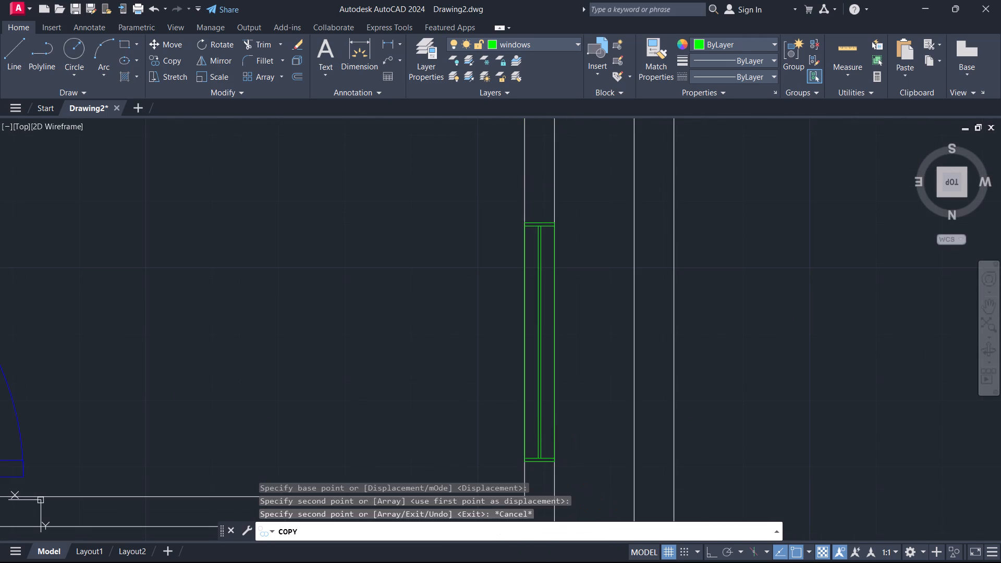
# Copy the shortest upright window by its lower-right corner into the right wall of the first plan's small top room.
pyautogui.scroll(-5, 517, 407)
pyautogui.scroll(-1, 591, 440)
pyautogui.moveTo(604, 463); pyautogui.dragTo(585, 430, button='middle')
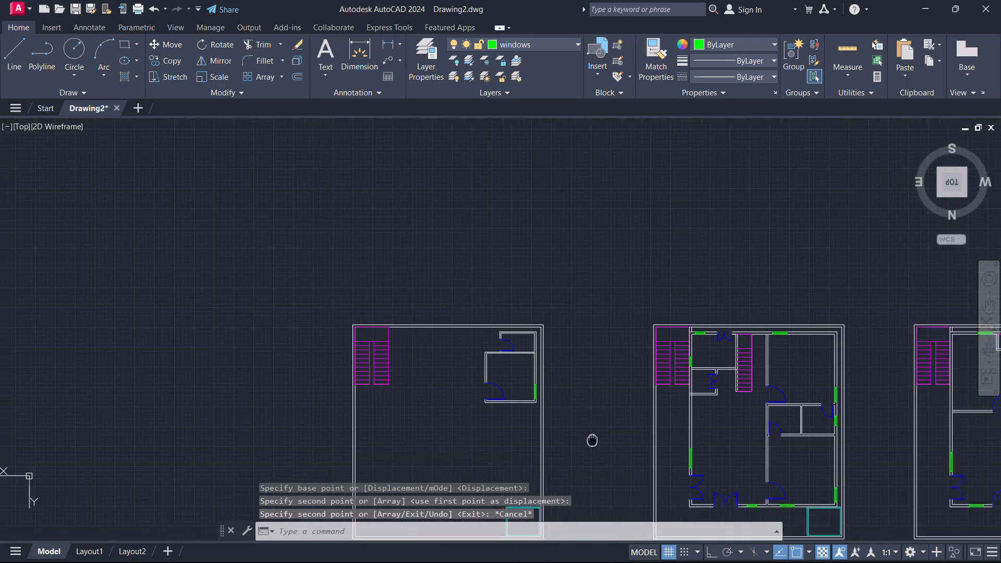
pyautogui.moveTo(585, 430); pyautogui.dragTo(436, 290, button='middle')
pyautogui.scroll(3, 586, 412)
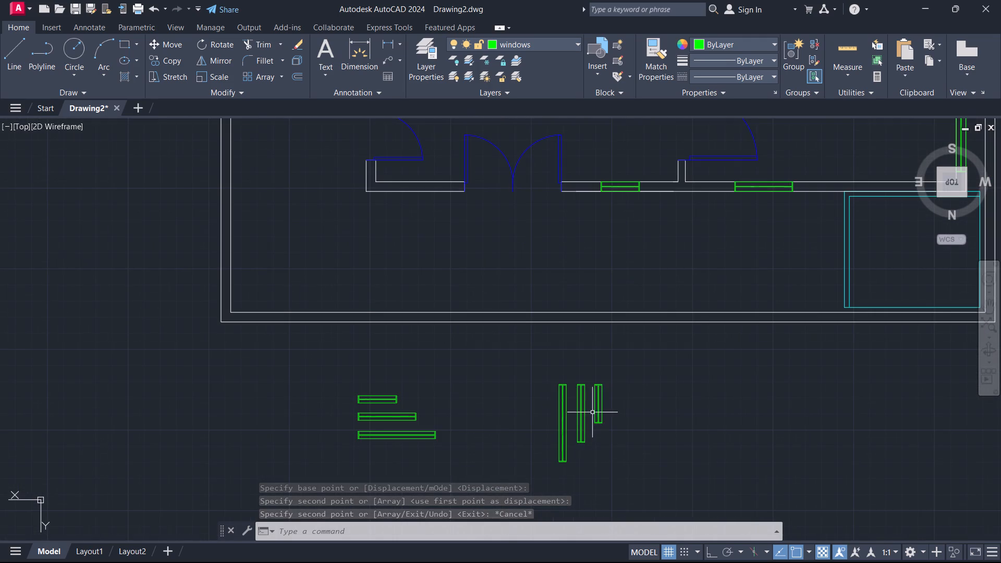
pyautogui.click(600, 423)
pyautogui.write('co')
pyautogui.press('Return')
pyautogui.click(606, 426)
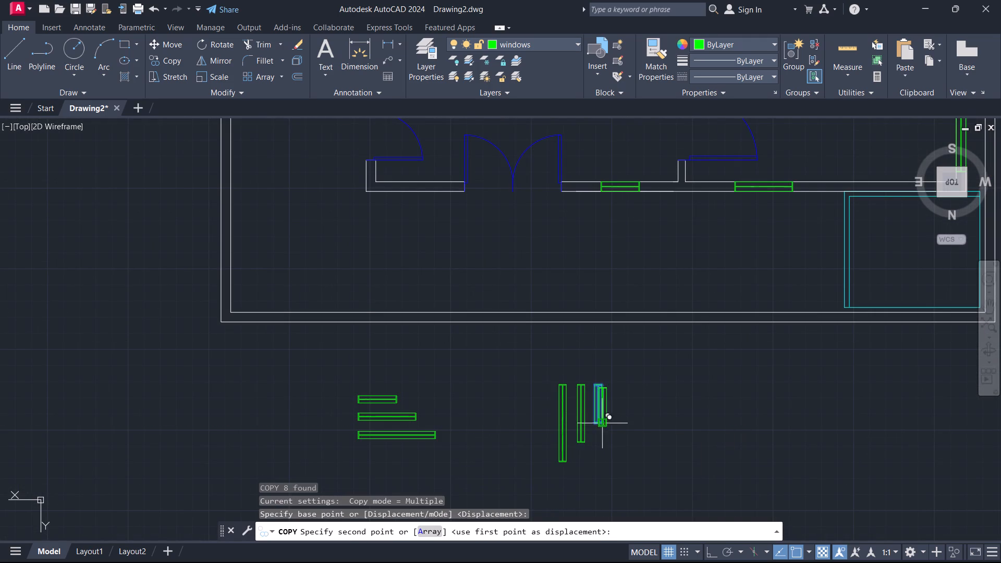
pyautogui.scroll(-1, 478, 473)
pyautogui.moveTo(264, 412); pyautogui.dragTo(595, 543, button='middle')
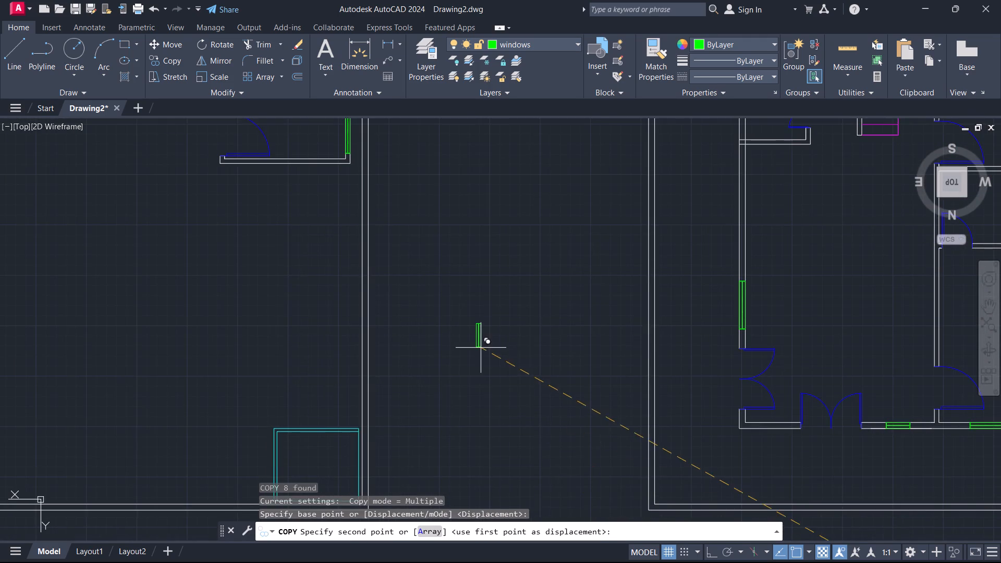
pyautogui.scroll(-1, 486, 366)
pyautogui.moveTo(472, 263); pyautogui.dragTo(597, 495, button='middle')
pyautogui.scroll(1, 522, 383)
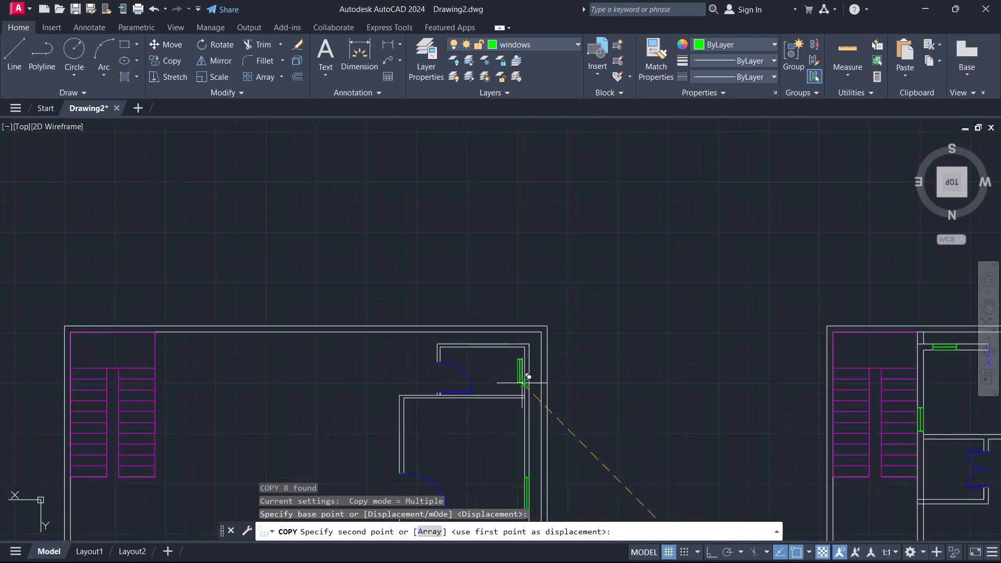
pyautogui.scroll(4, 522, 383)
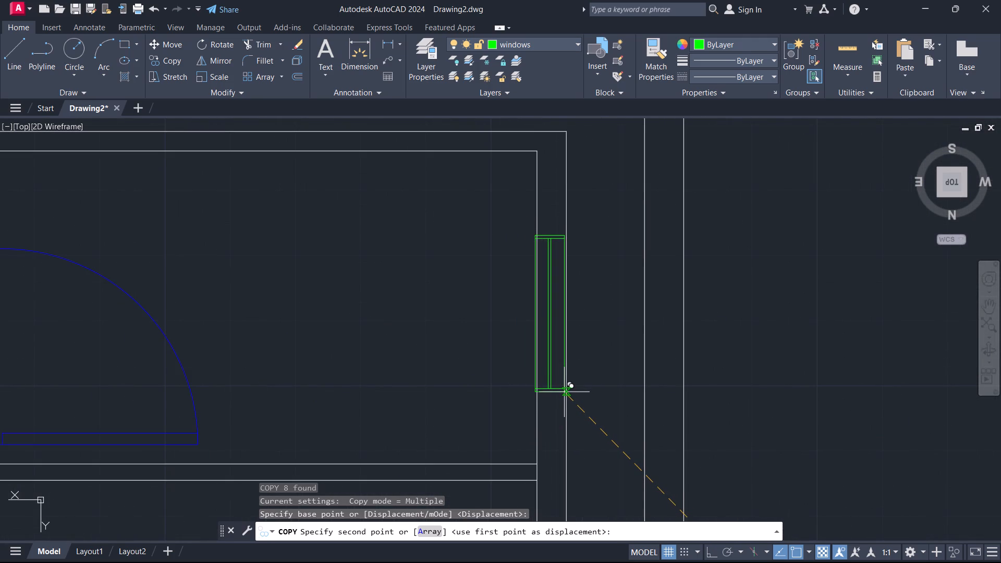
pyautogui.click(566, 395)
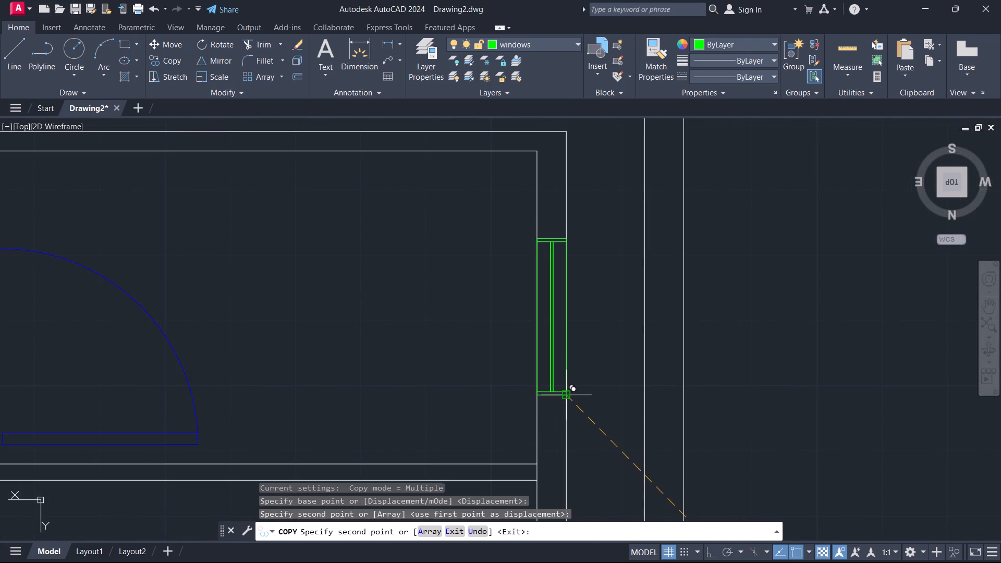
pyautogui.press('Escape')
# Erase the remaining set of horizontal and upright window symbols below the second plan.
pyautogui.scroll(-6, 594, 411)
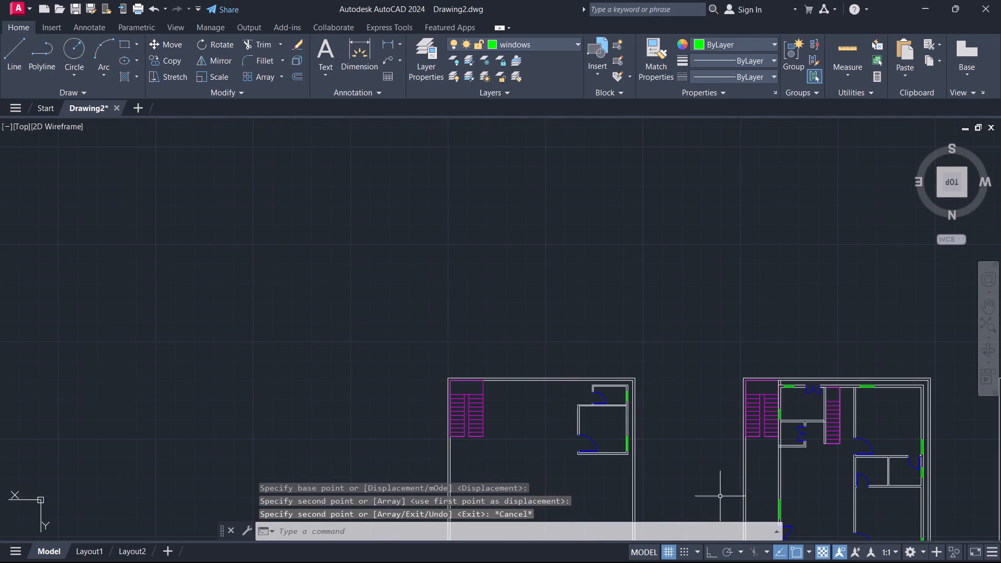
pyautogui.moveTo(716, 494); pyautogui.dragTo(524, 181, button='middle')
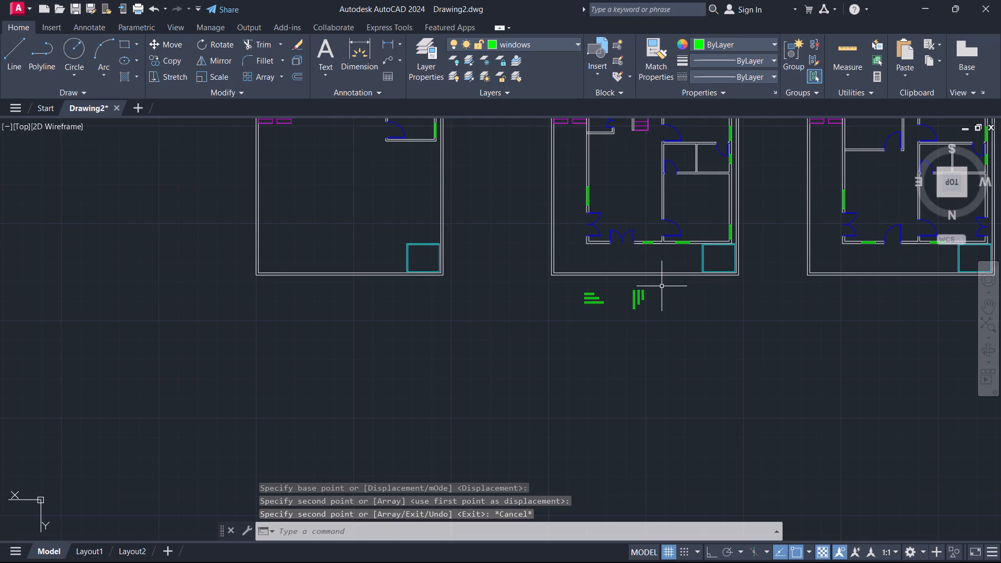
pyautogui.click(662, 286)
pyautogui.click(520, 344)
pyautogui.press('e')
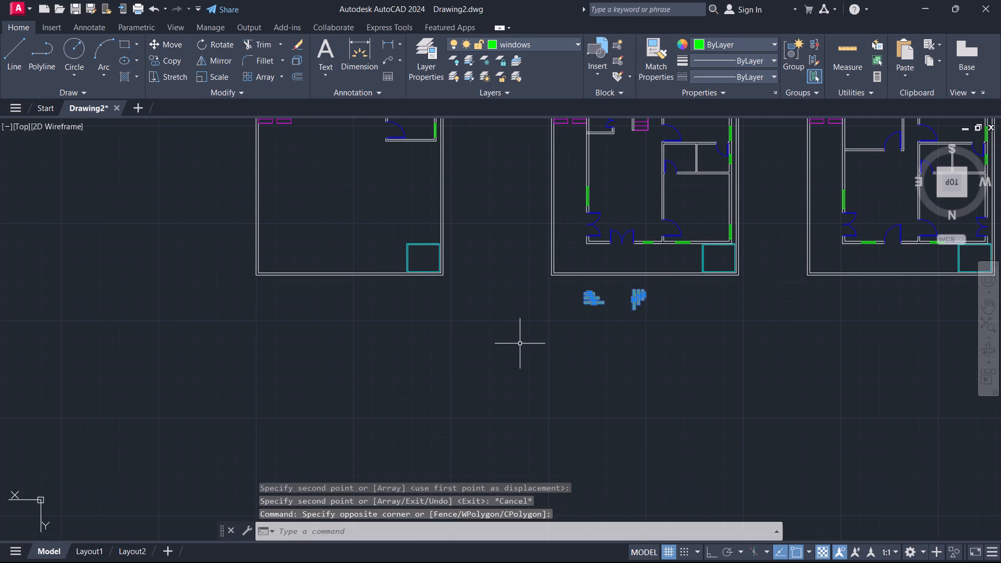
pyautogui.press('Return')
# Look over the four floor plans and the windows placed in their walls.
pyautogui.scroll(-1, 499, 403)
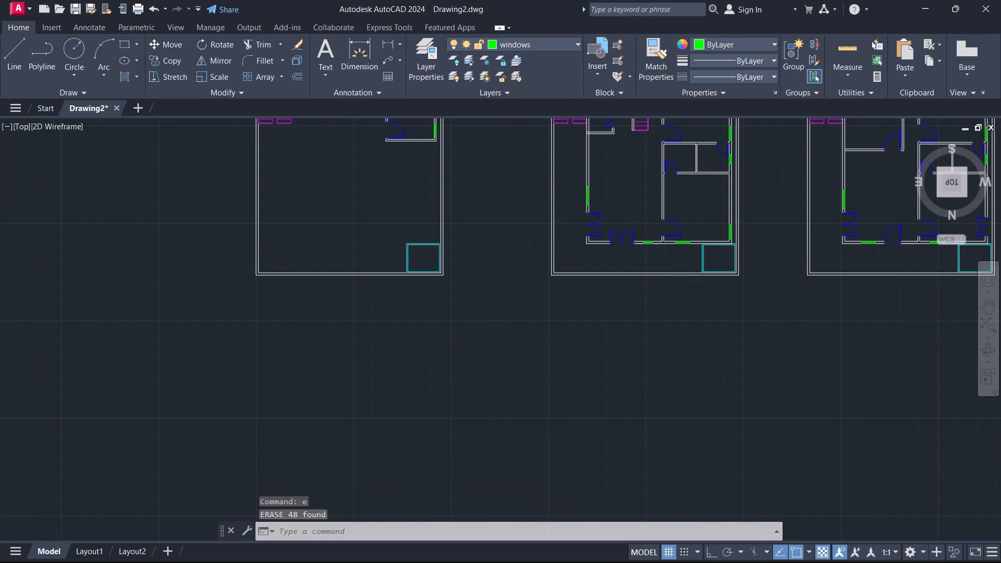
pyautogui.moveTo(499, 401); pyautogui.dragTo(379, 463, button='middle')
pyautogui.middleClick(378, 464)
pyautogui.moveTo(468, 463); pyautogui.dragTo(394, 461, button='middle')
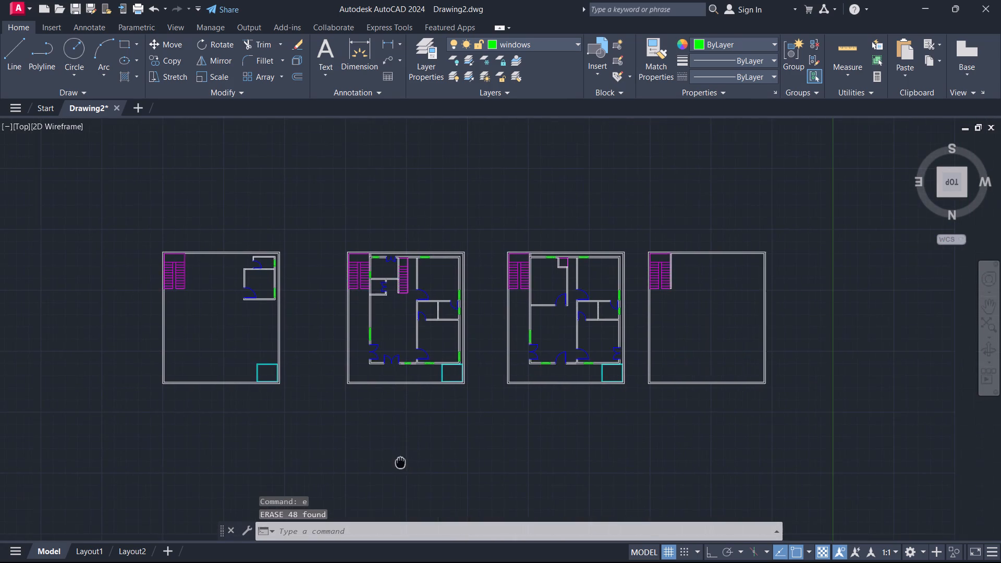
pyautogui.moveTo(394, 461); pyautogui.dragTo(444, 470, button='middle')
pyautogui.scroll(1, 452, 439)
pyautogui.moveTo(458, 436); pyautogui.dragTo(449, 451, button='middle')
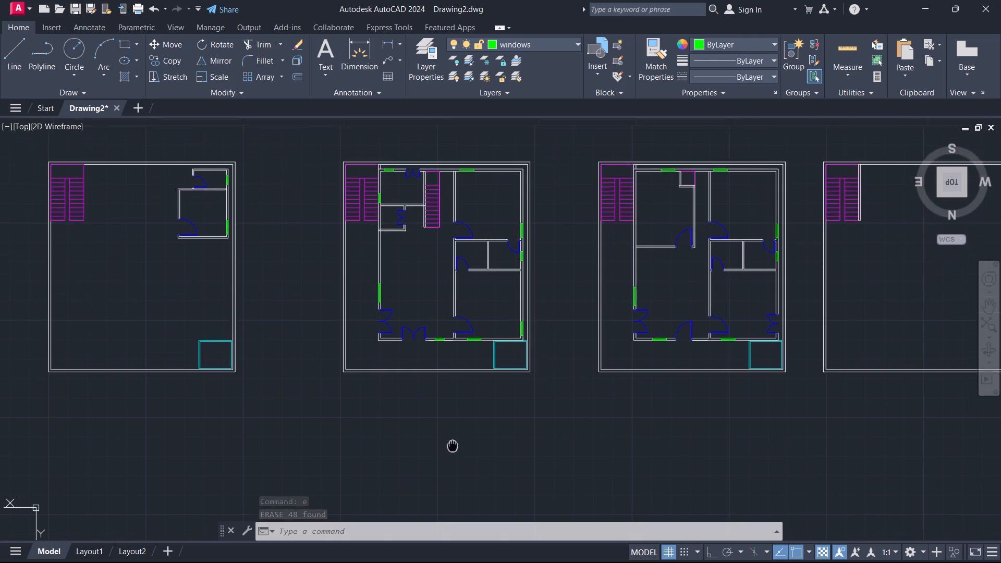
pyautogui.moveTo(449, 451); pyautogui.dragTo(420, 482, button='middle')
pyautogui.moveTo(469, 445); pyautogui.dragTo(473, 450, button='middle')
pyautogui.scroll(-1, 474, 450)
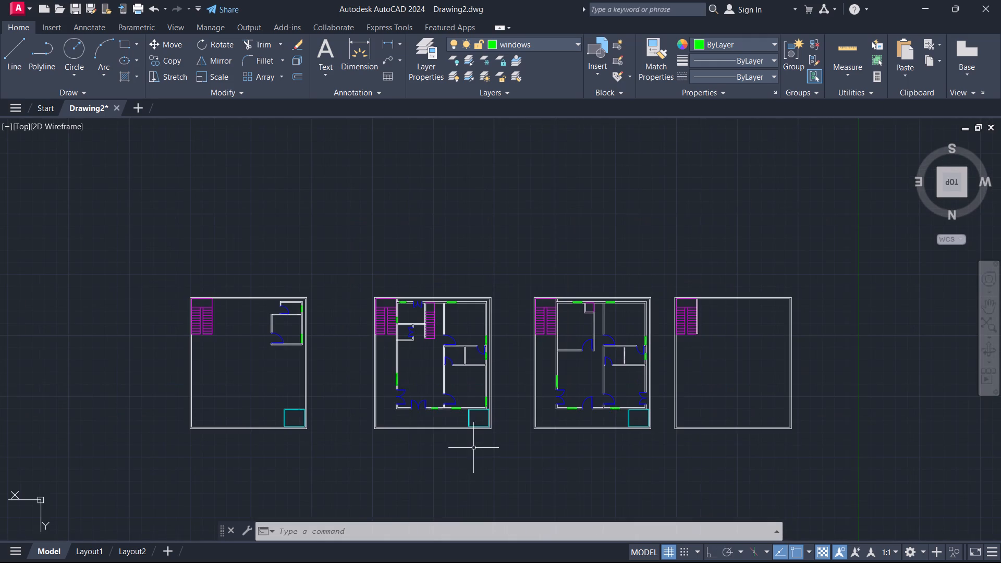
pyautogui.scroll(1, 470, 443)
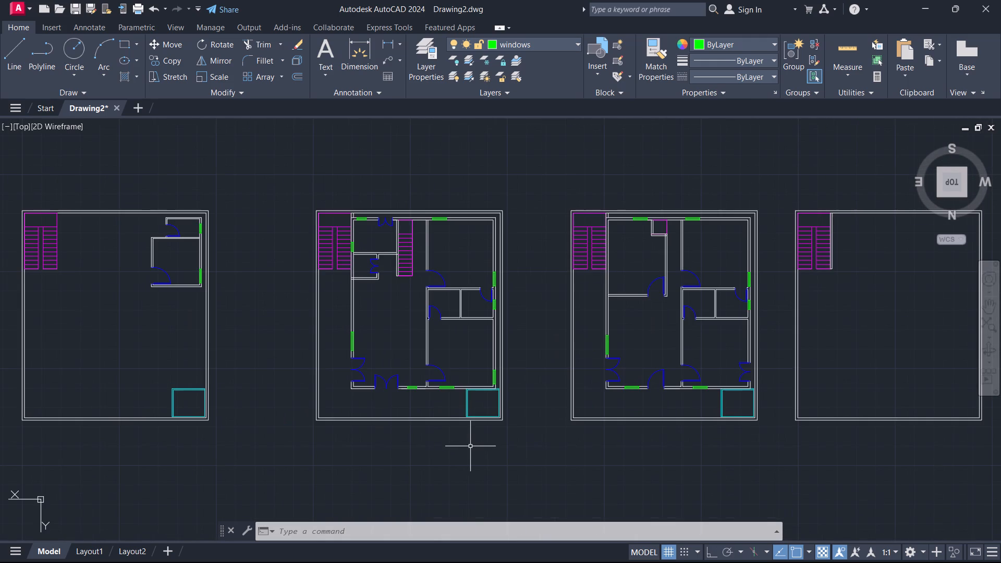
pyautogui.scroll(-1, 470, 446)
pyautogui.moveTo(487, 458); pyautogui.dragTo(471, 432, button='middle')
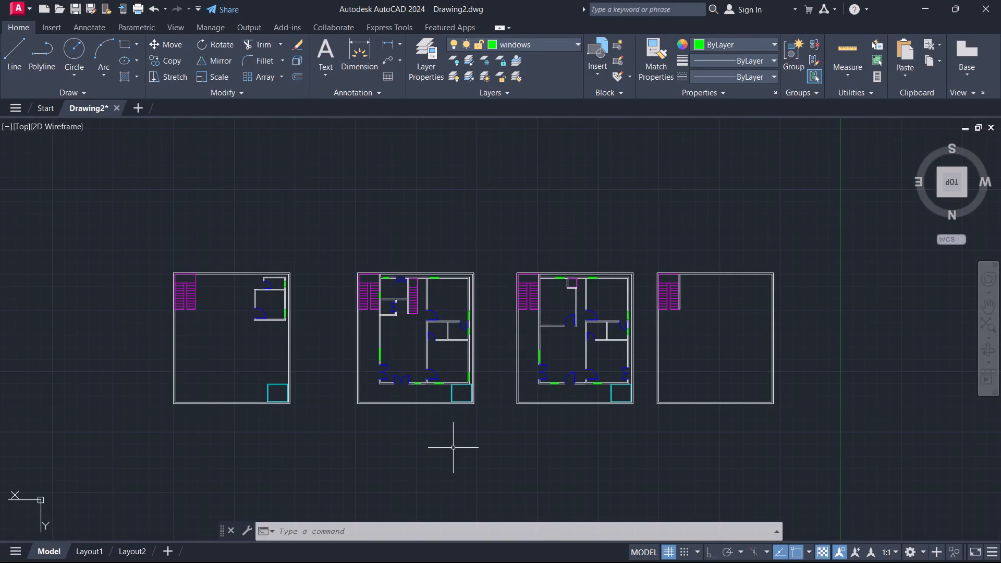
pyautogui.moveTo(454, 446); pyautogui.dragTo(453, 395, button='middle')
pyautogui.middleClick(491, 374)
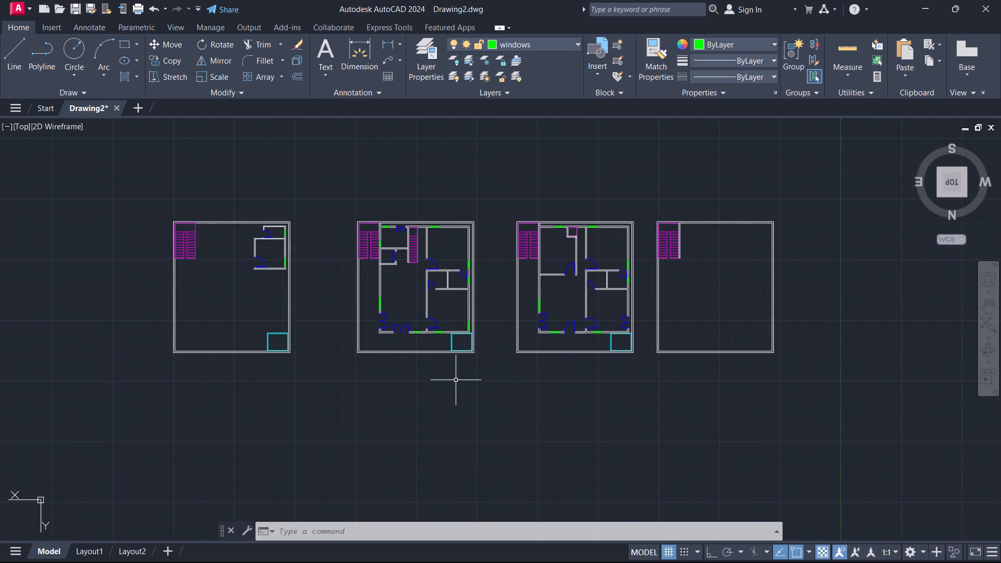
pyautogui.scroll(1, 419, 380)
pyautogui.moveTo(419, 380); pyautogui.dragTo(503, 445, button='middle')
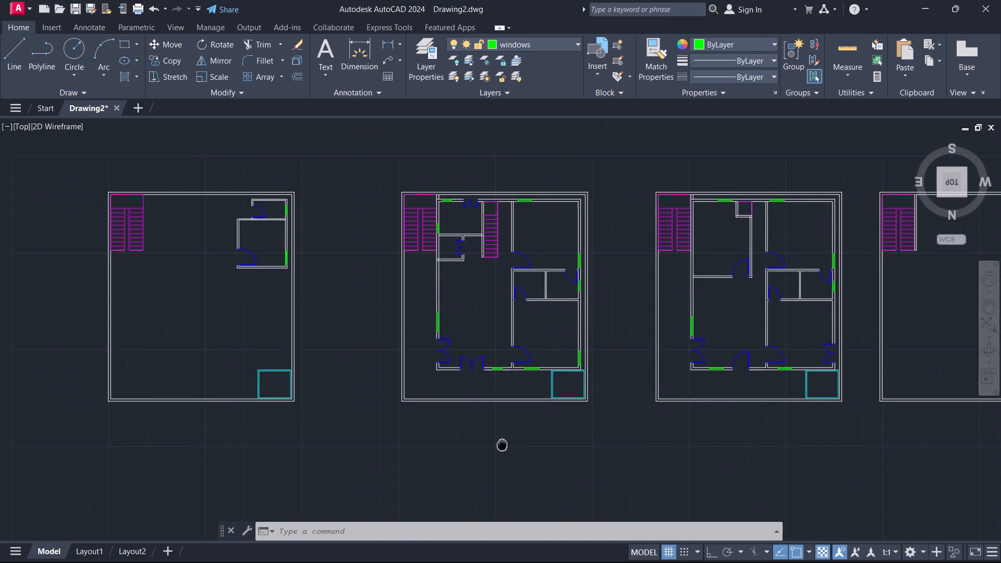
pyautogui.moveTo(503, 445); pyautogui.dragTo(401, 463, button='middle')
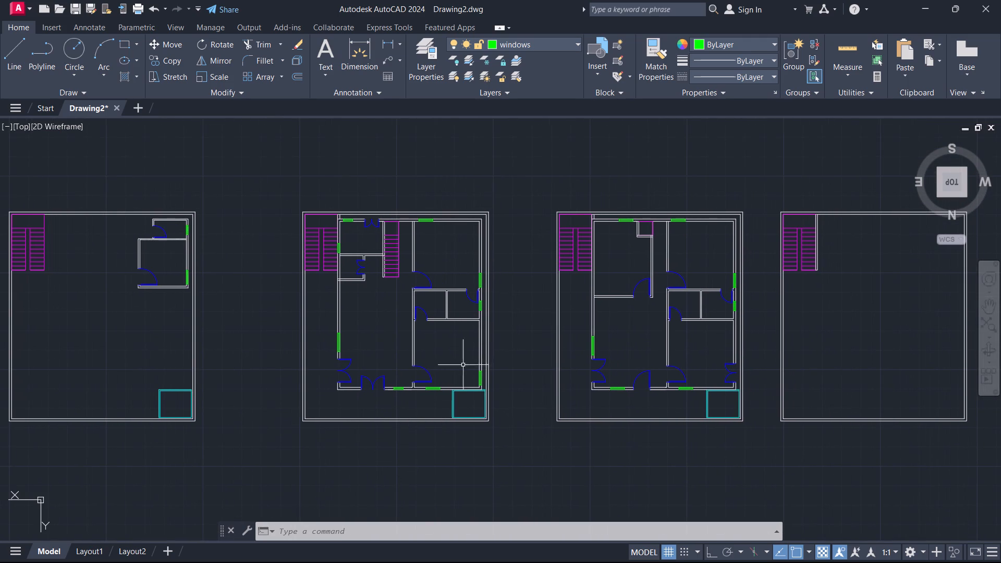
# Create a layer named furniture with index color 9 and make it the current layer.
pyautogui.doubleClick(429, 66)
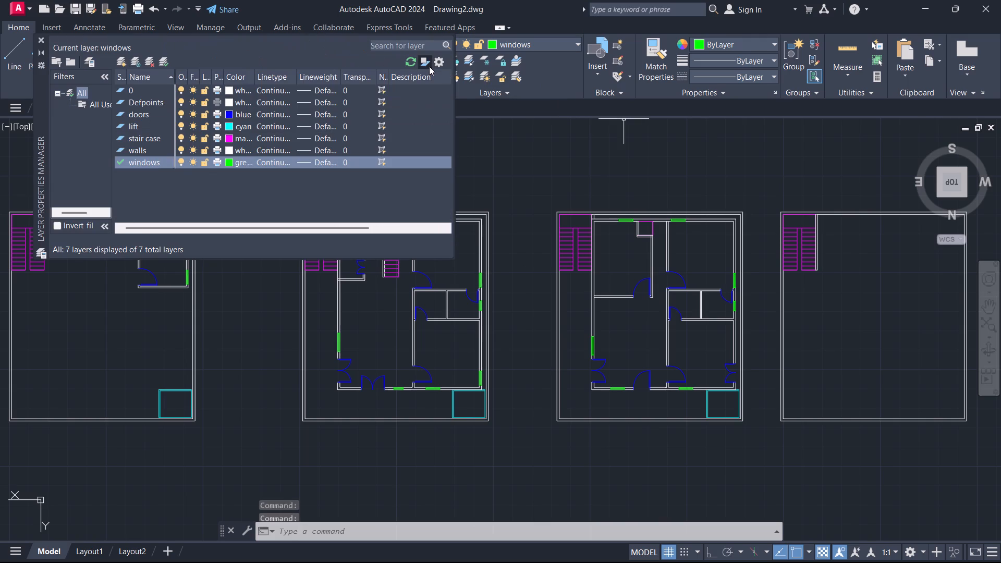
pyautogui.click(124, 63)
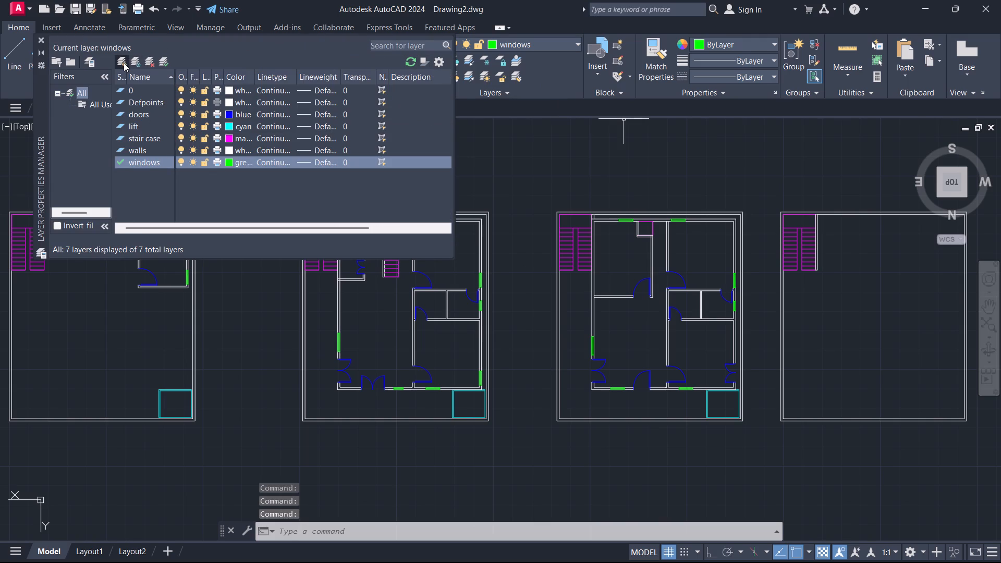
pyautogui.write('furniture')
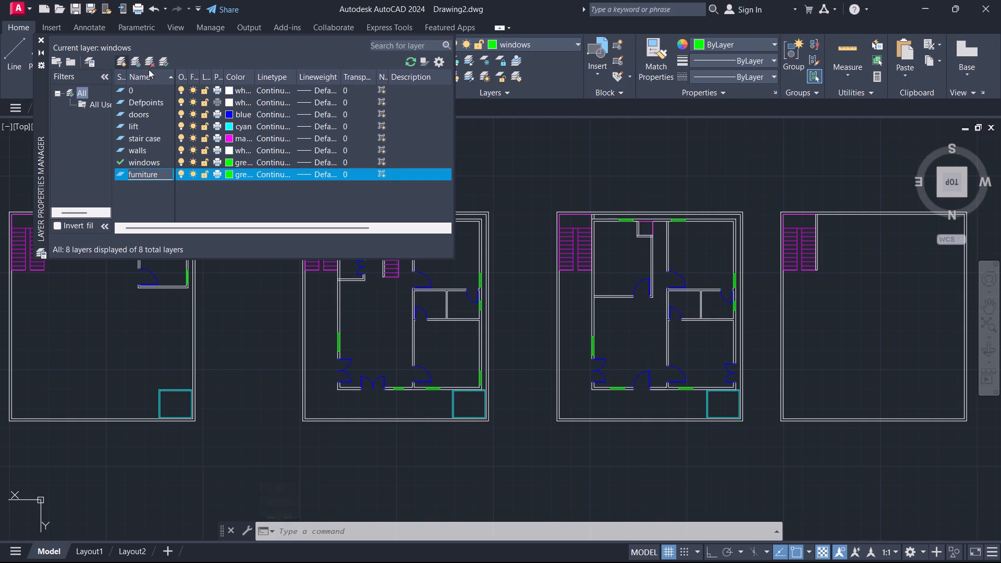
pyautogui.click(227, 173)
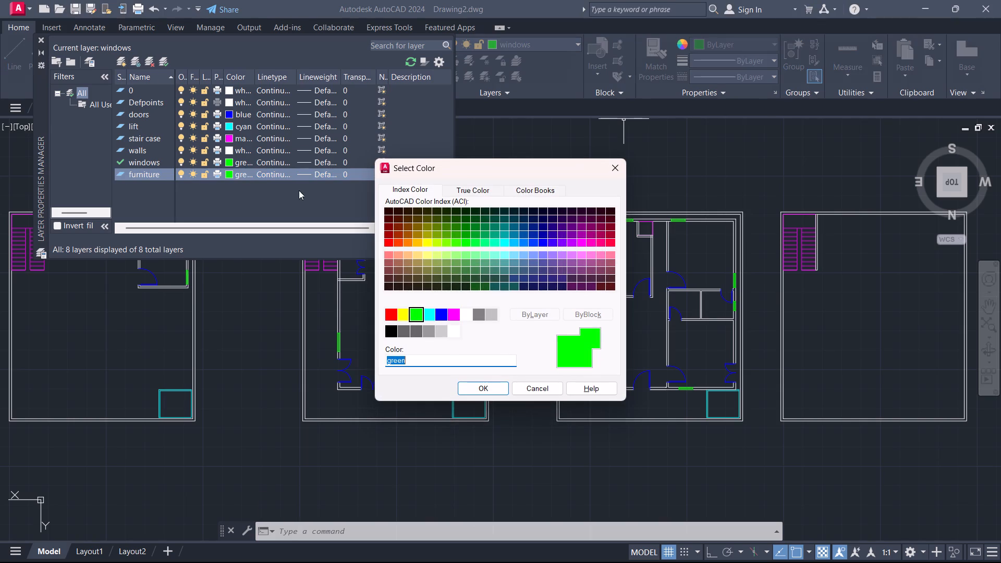
pyautogui.click(493, 312)
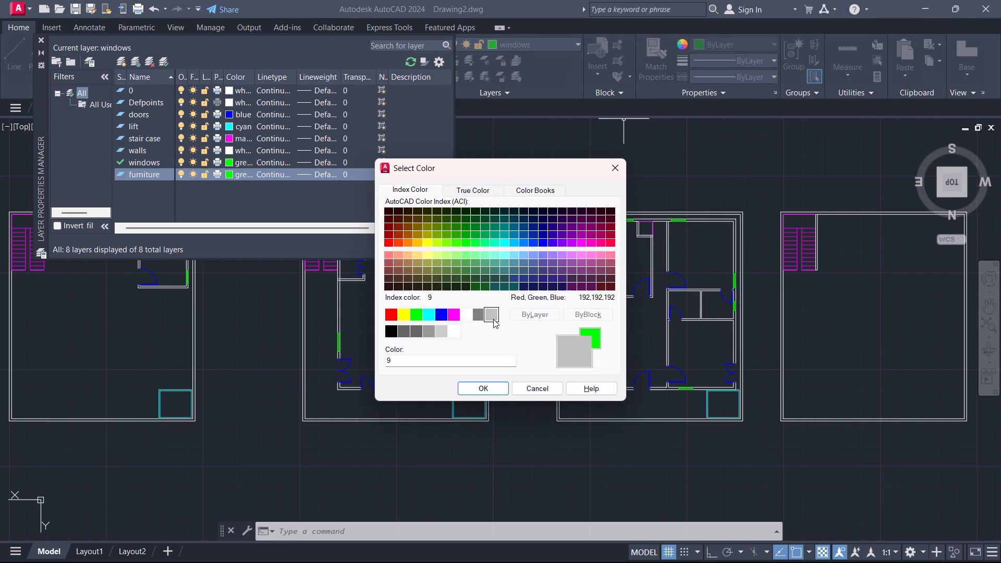
pyautogui.click(500, 388)
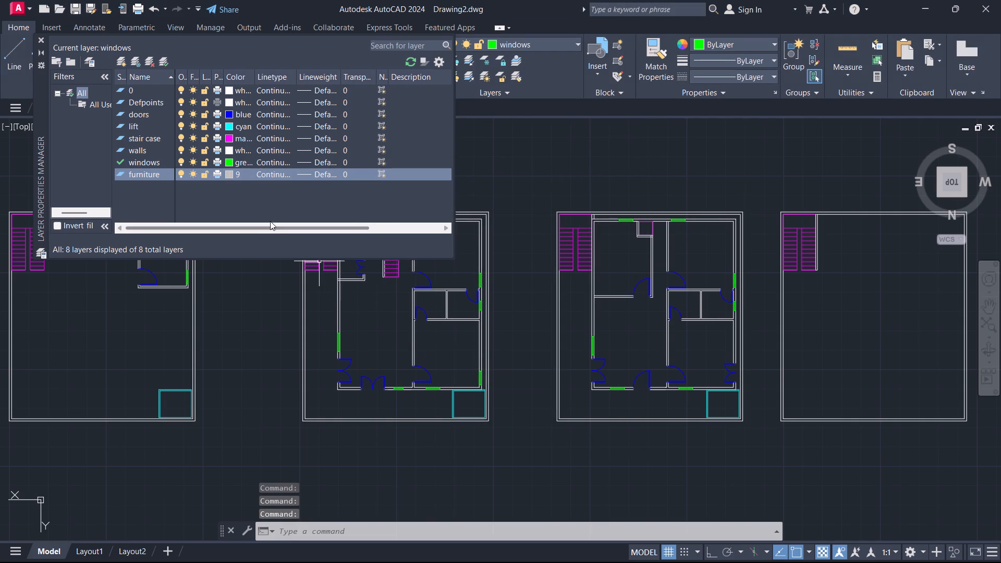
pyautogui.click(166, 60)
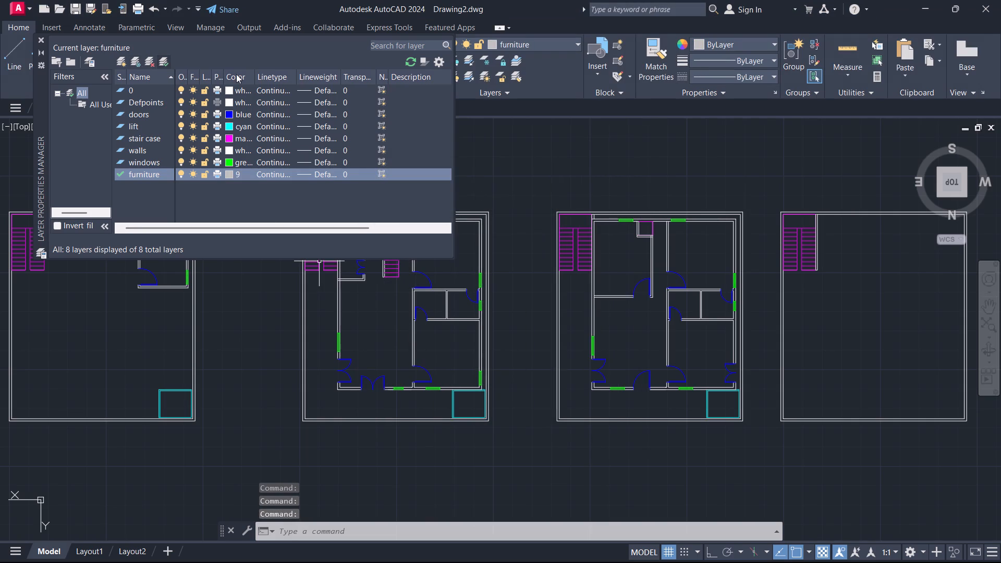
pyautogui.click(43, 40)
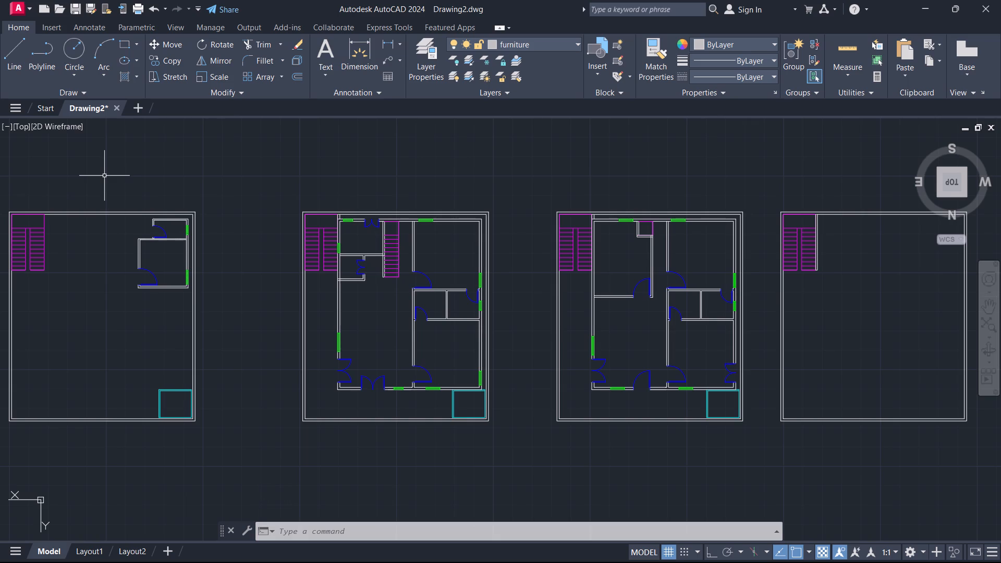
# Insert the Chair - Desk block above the gap between the second and third plans and the Dining Set - 36 x 72 in. block above the third plan.
pyautogui.press('i')
pyautogui.press('Return')
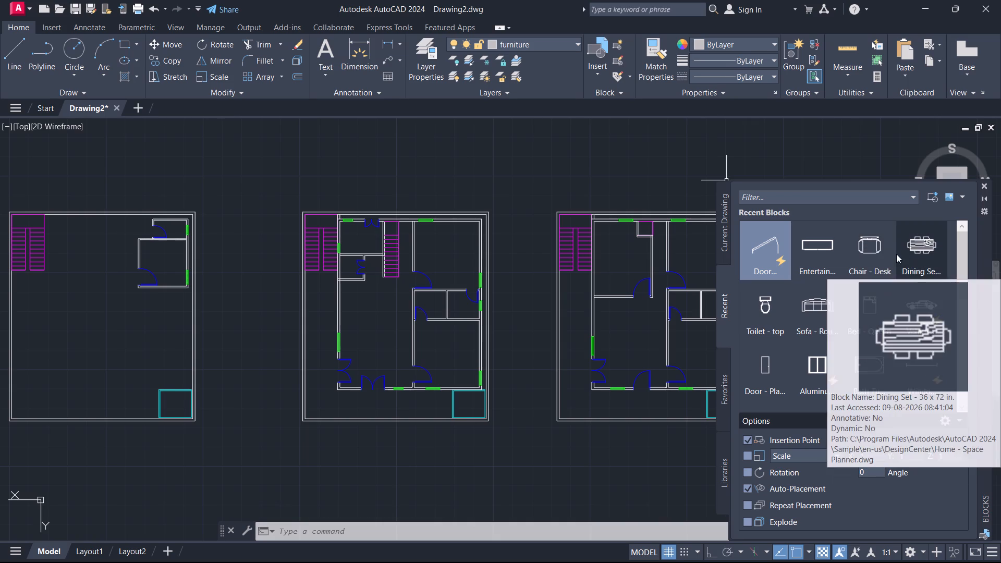
pyautogui.click(872, 240)
pyautogui.click(535, 146)
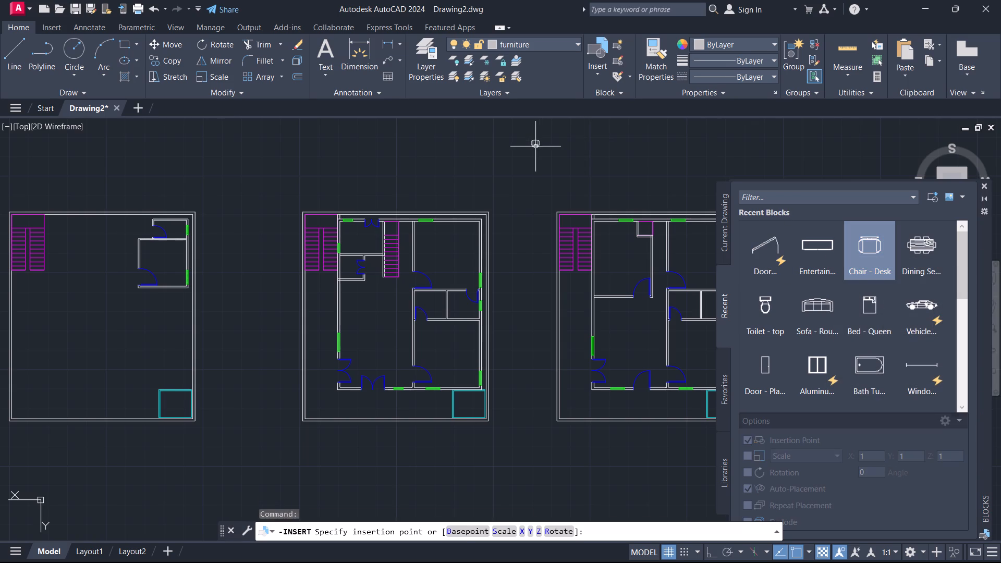
pyautogui.click(919, 251)
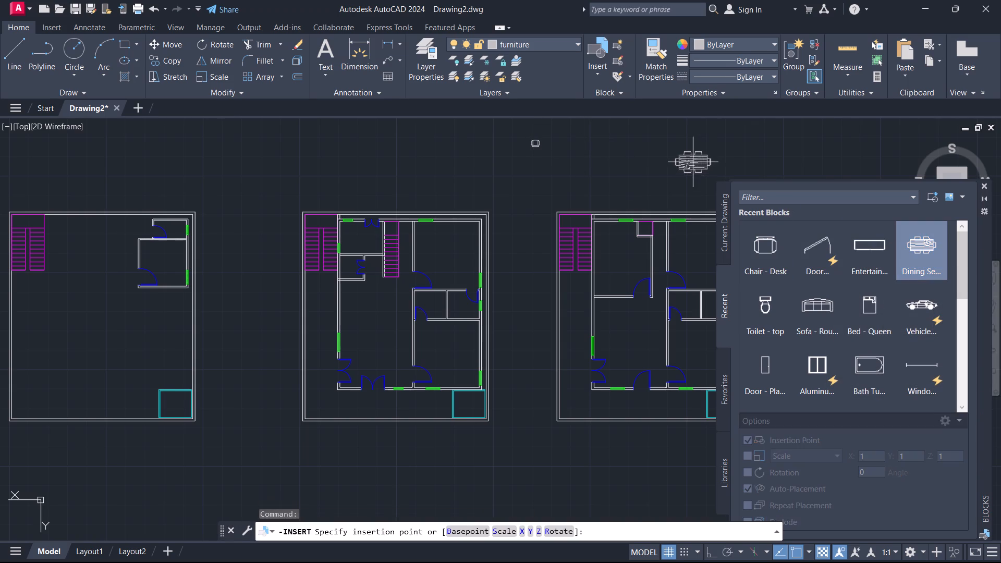
pyautogui.click(679, 145)
# Insert the round sofa block just below the desk chair and the entertainment block above the second plan.
pyautogui.click(826, 296)
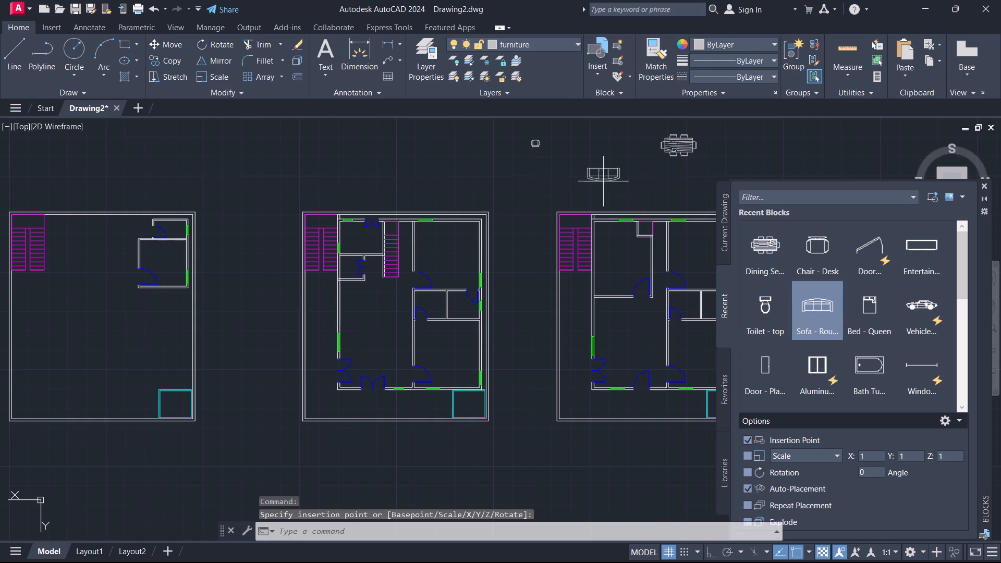
pyautogui.click(553, 168)
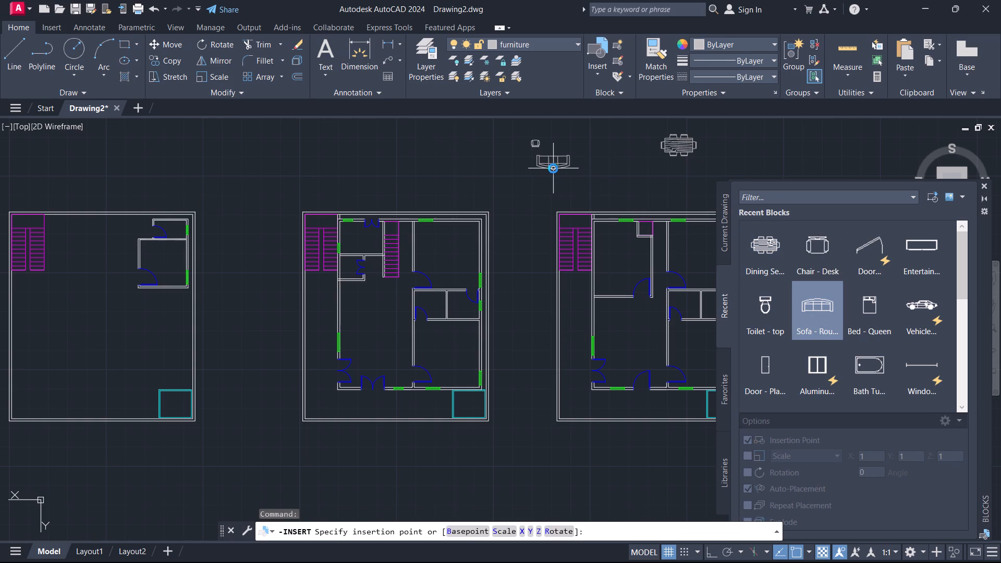
pyautogui.click(754, 297)
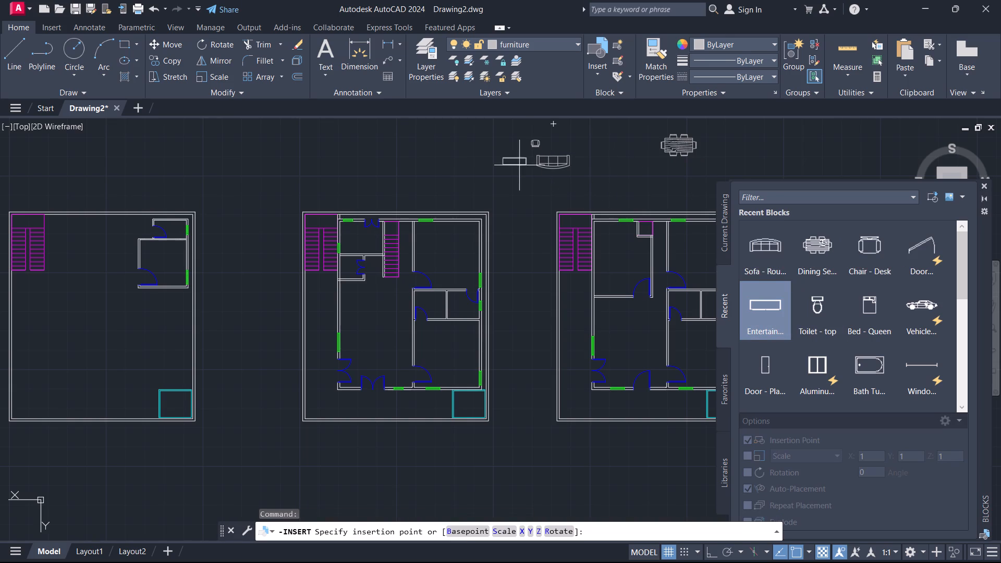
pyautogui.click(430, 146)
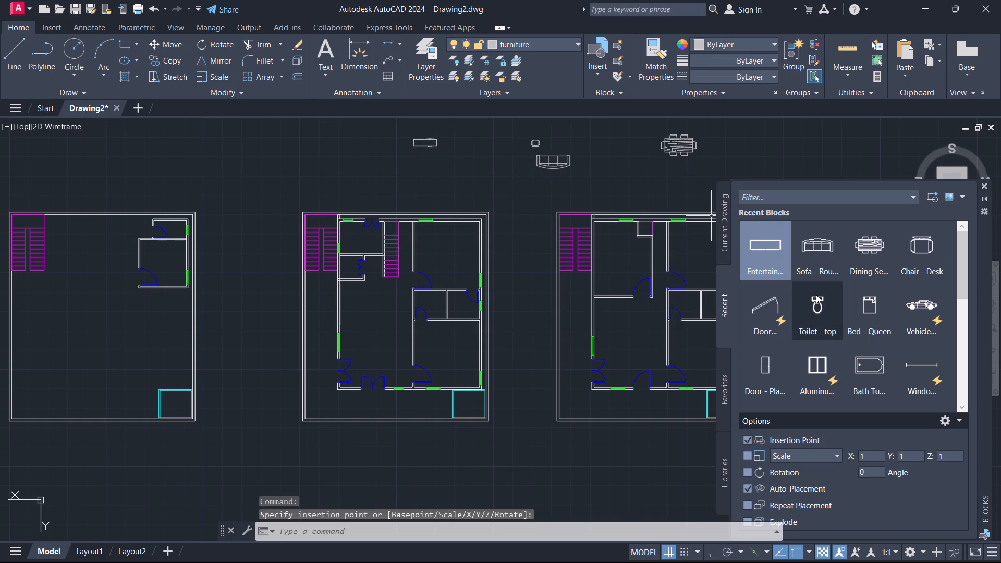
# Insert the Toilet - top block above the third plan, between the sofa and the dining set, and close the blocks palette.
pyautogui.click(816, 295)
pyautogui.click(618, 176)
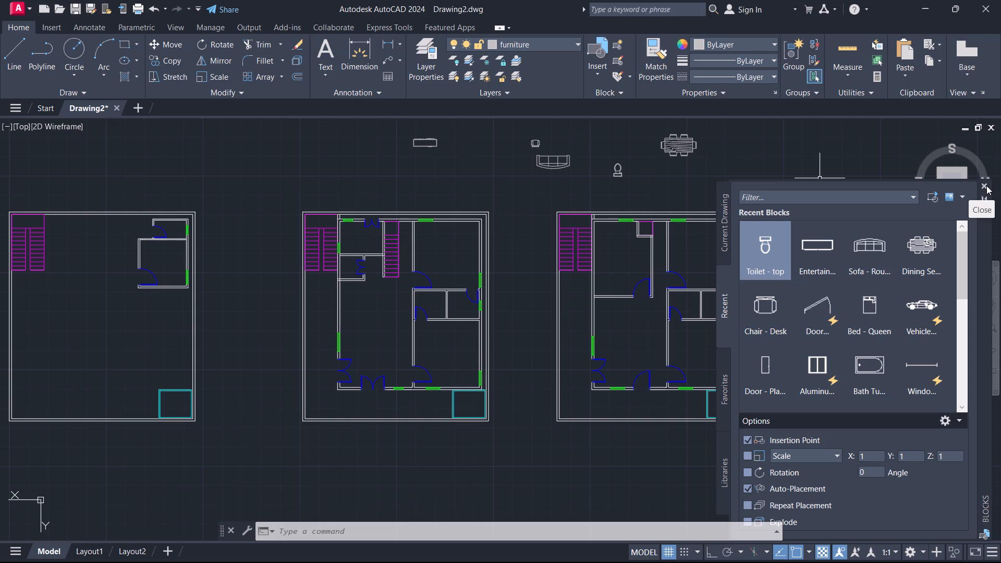
pyautogui.click(986, 186)
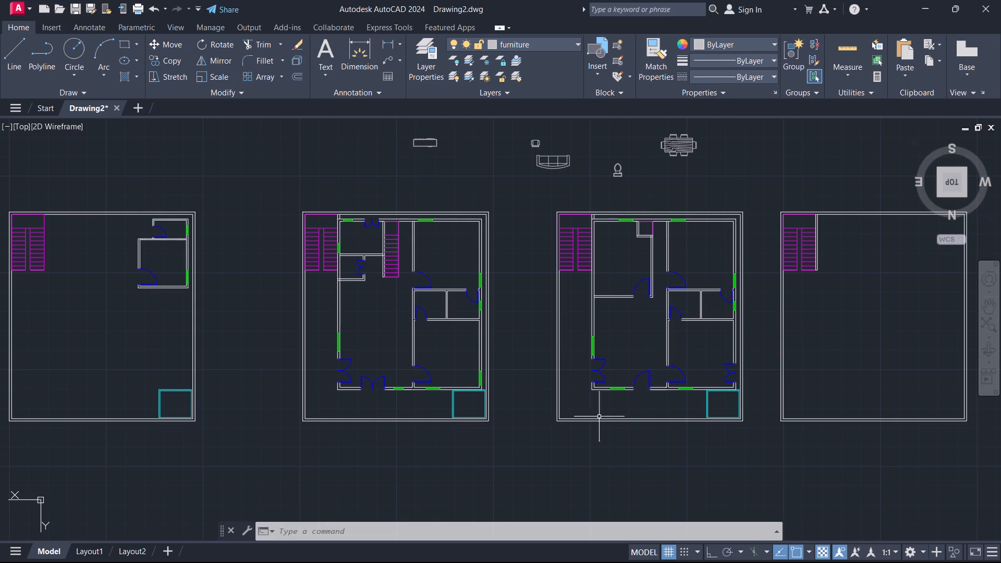
# Move the dining set from above the third plan into the second plan's main hall, just below the small double-door room.
pyautogui.scroll(-1, 540, 456)
pyautogui.moveTo(540, 456); pyautogui.dragTo(637, 420, button='middle')
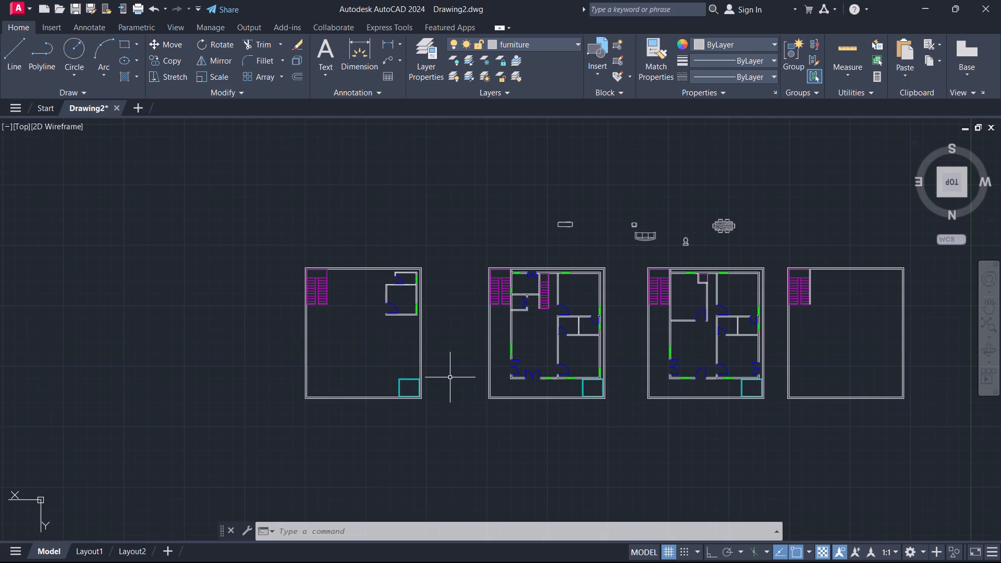
pyautogui.scroll(2, 744, 225)
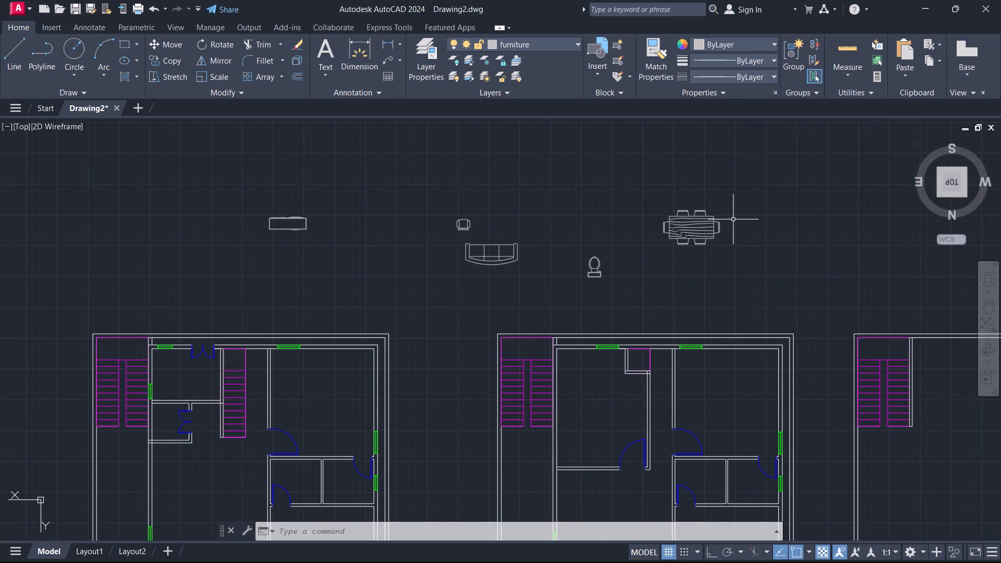
pyautogui.click(694, 228)
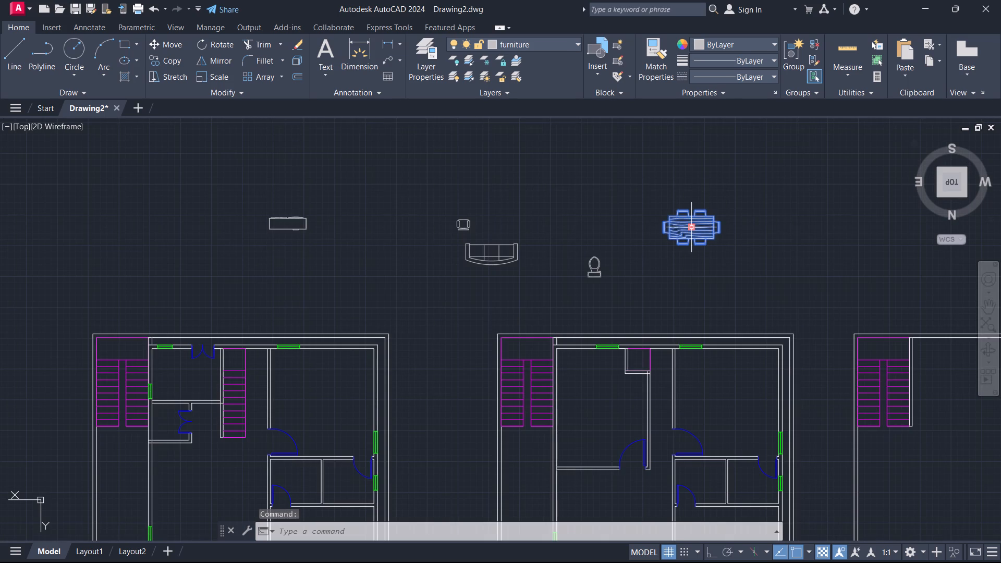
pyautogui.press('m')
pyautogui.press('Return')
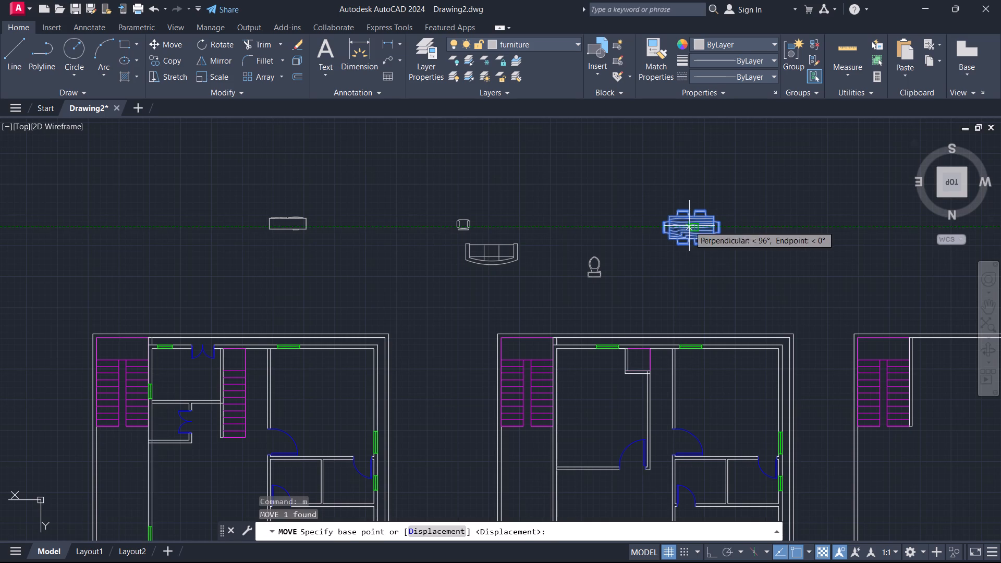
pyautogui.click(694, 227)
pyautogui.scroll(-2, 628, 312)
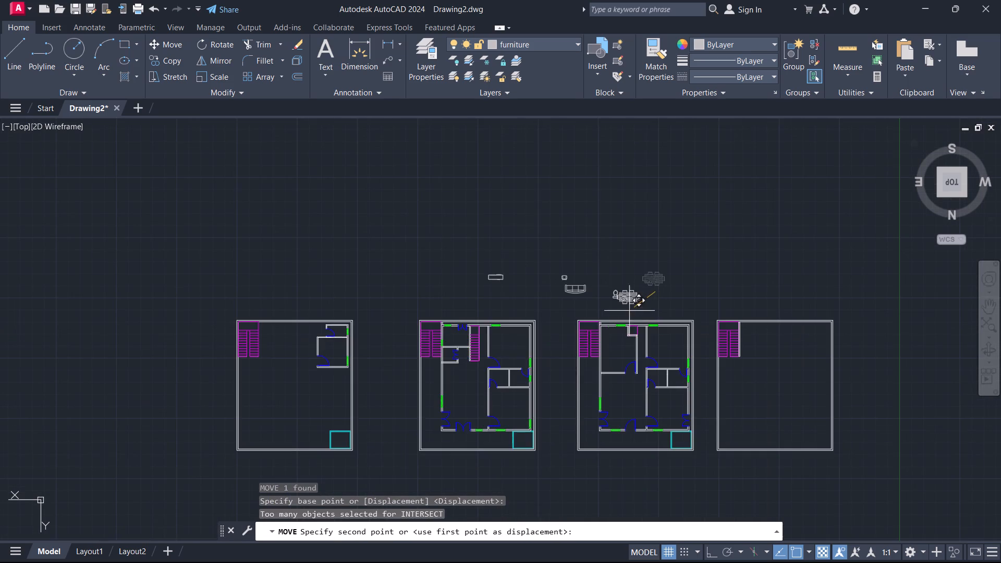
pyautogui.scroll(2, 462, 390)
pyautogui.moveTo(463, 392); pyautogui.dragTo(596, 357, button='middle')
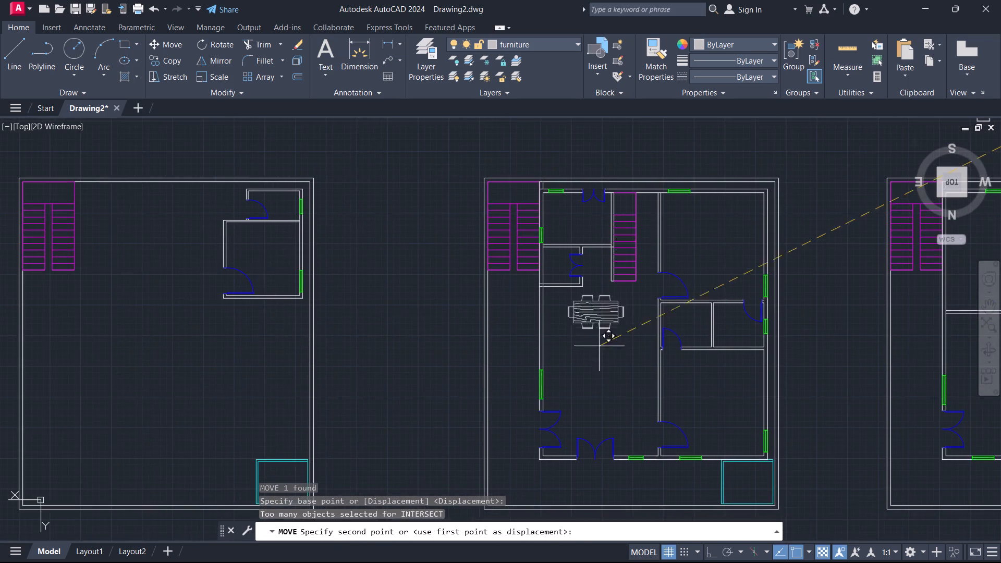
pyautogui.scroll(1, 578, 346)
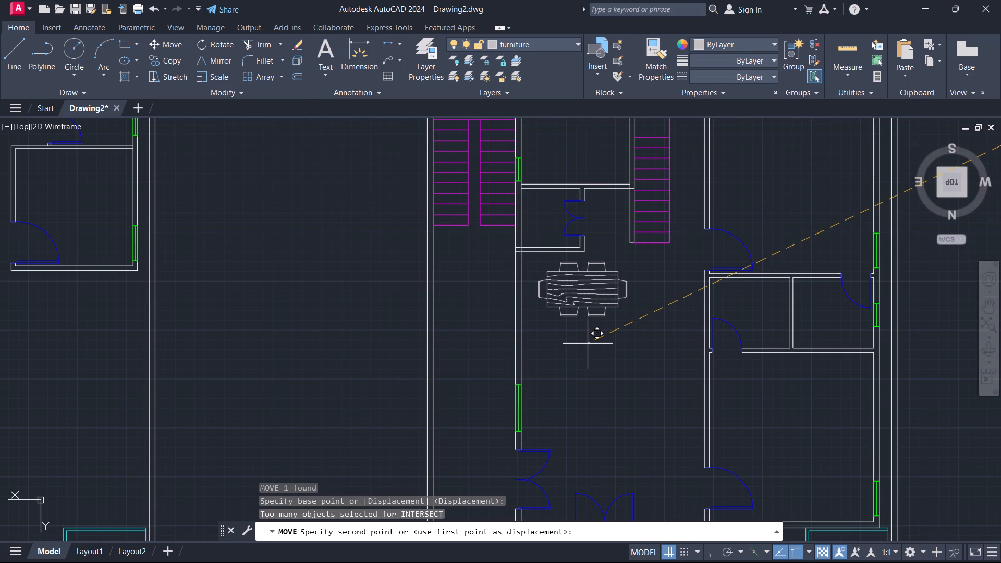
pyautogui.click(588, 344)
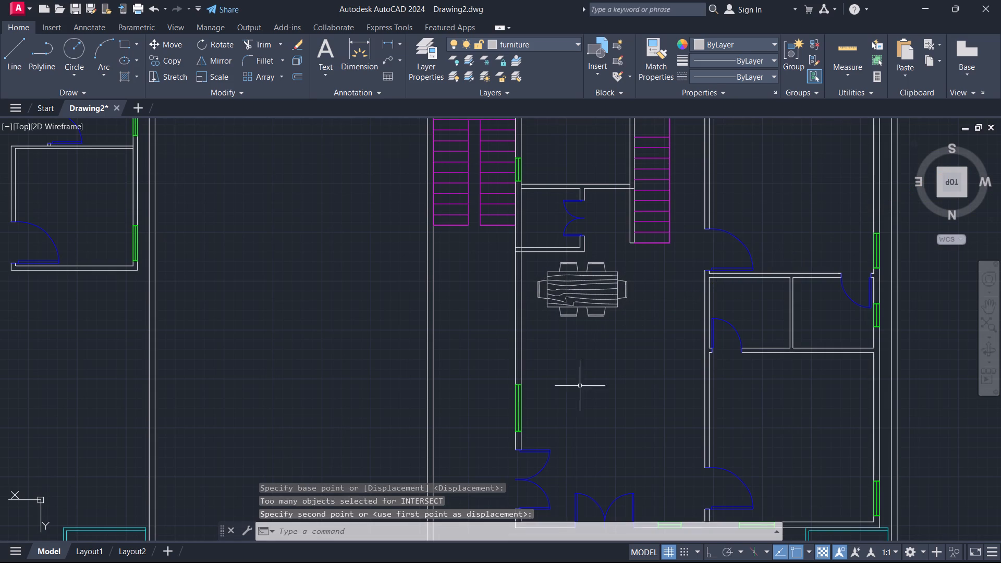
# Scale the dining set in the second plan down to roughly two-thirds size about its centre.
pyautogui.click(589, 287)
pyautogui.click(580, 293)
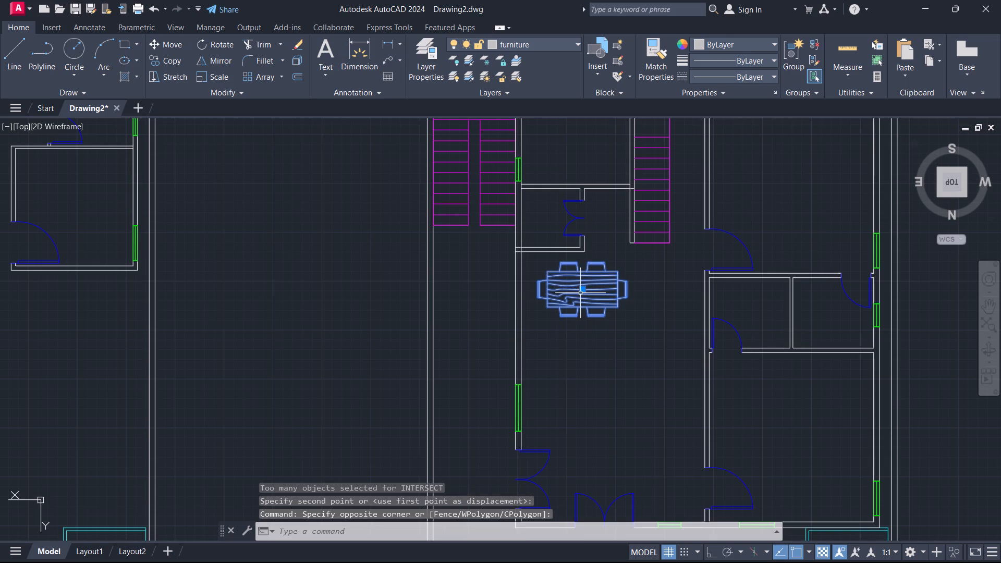
pyautogui.write('sc')
pyautogui.press('Return')
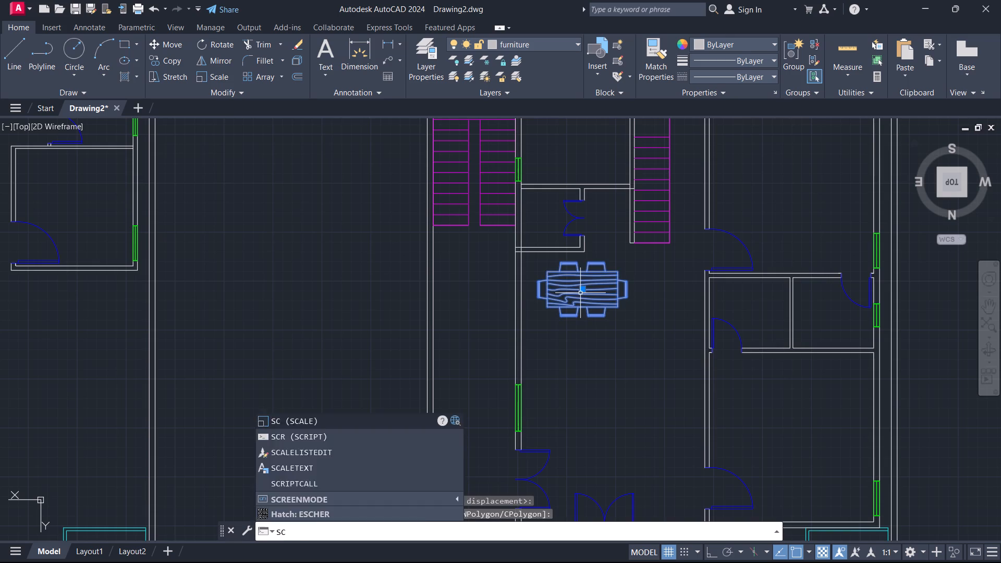
pyautogui.click(579, 290)
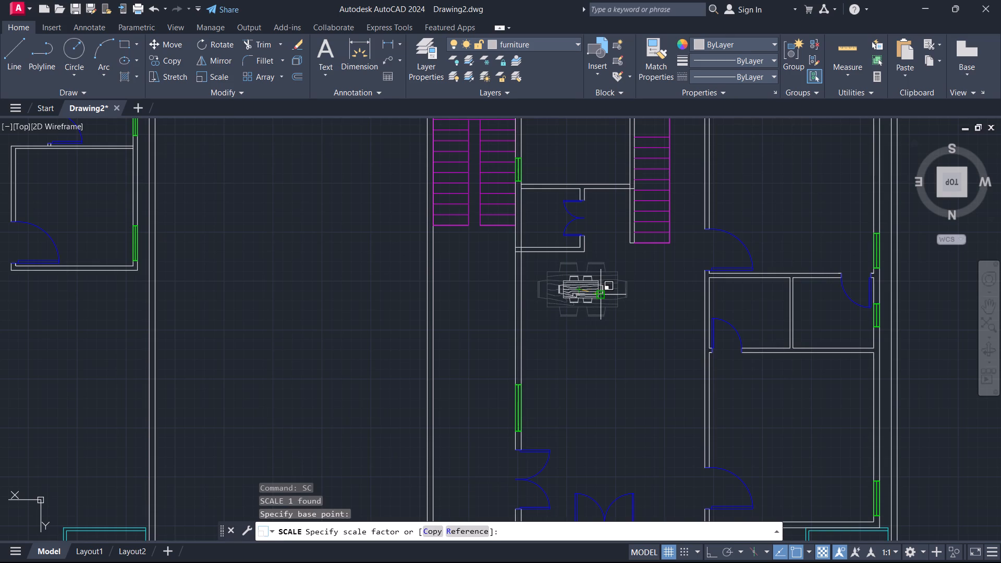
pyautogui.click(604, 299)
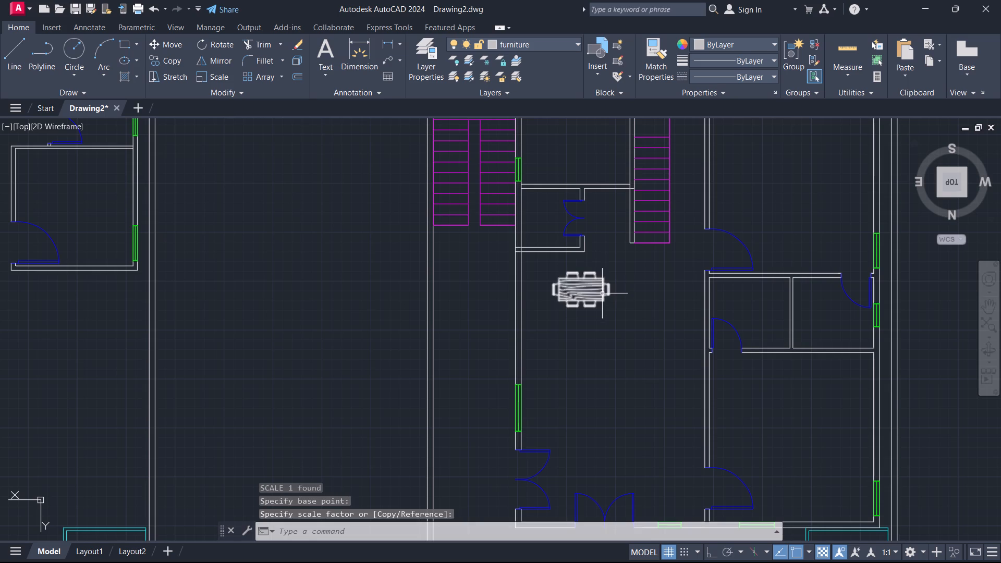
# Move the reduced dining set slightly closer to the corner formed by the small room's lower wall and the hall's outer wall.
pyautogui.moveTo(600, 286); pyautogui.dragTo(617, 340, button='middle')
pyautogui.click(604, 345)
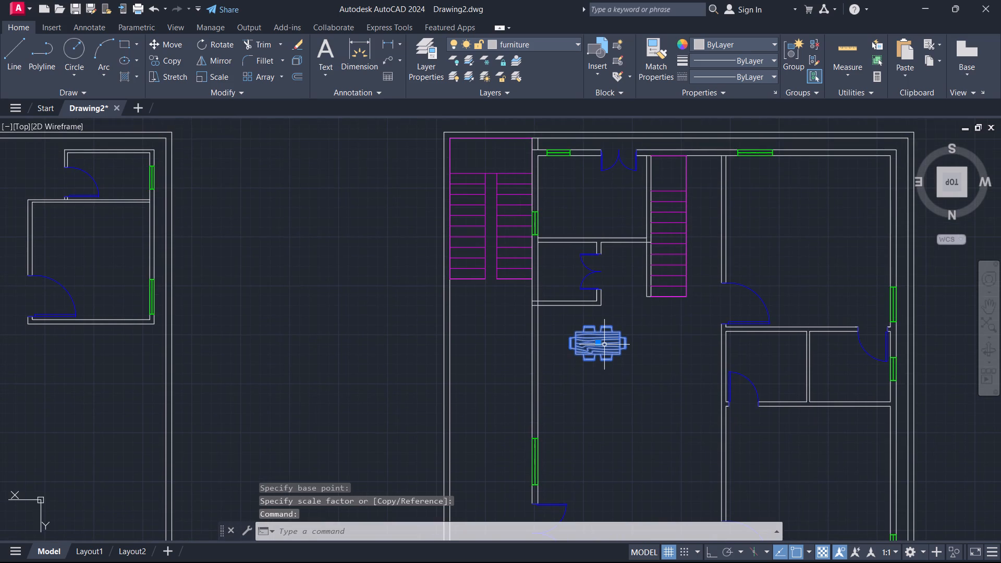
pyautogui.press('m')
pyautogui.press('Return')
pyautogui.click(600, 342)
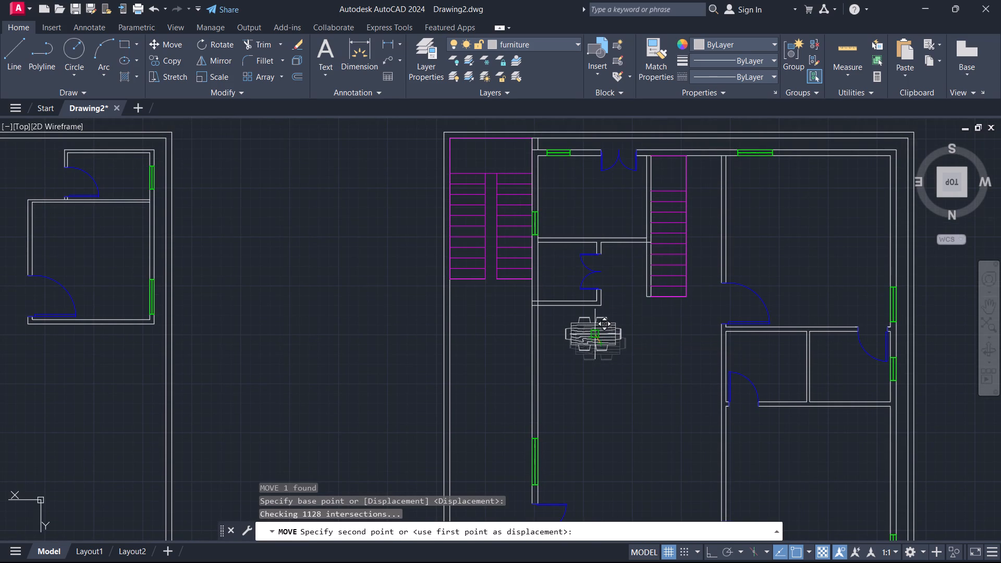
pyautogui.scroll(2, 589, 335)
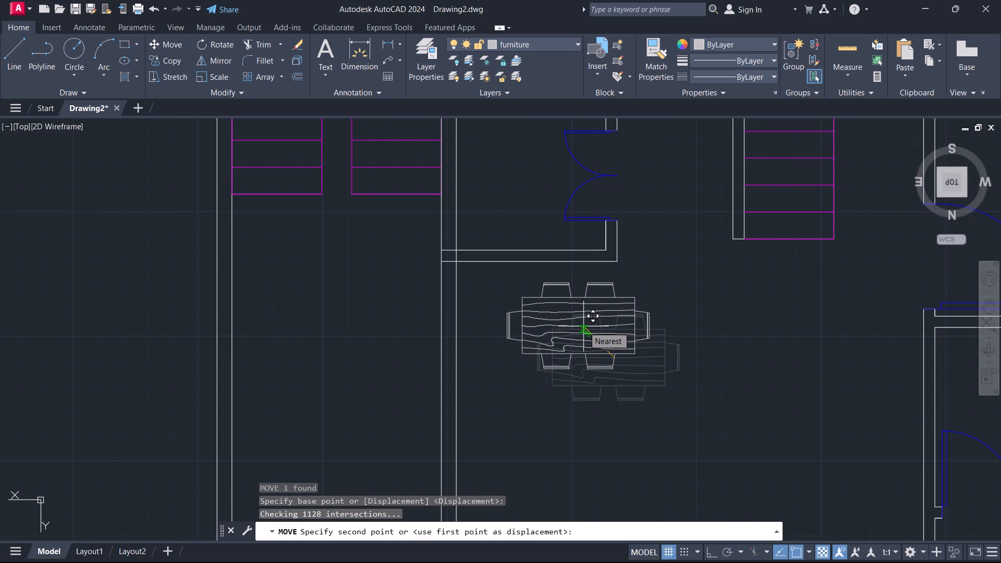
pyautogui.click(585, 327)
pyautogui.scroll(-2, 653, 287)
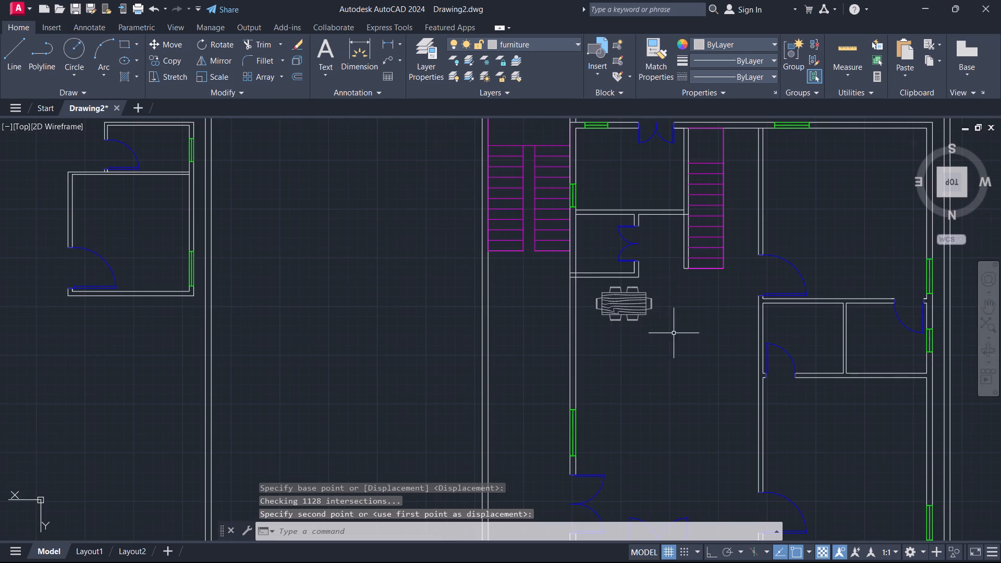
# Move the toilet into the second plan's small windowed bathroom, beside the partition with its tank near the lower wall.
pyautogui.moveTo(675, 365); pyautogui.dragTo(522, 325, button='middle')
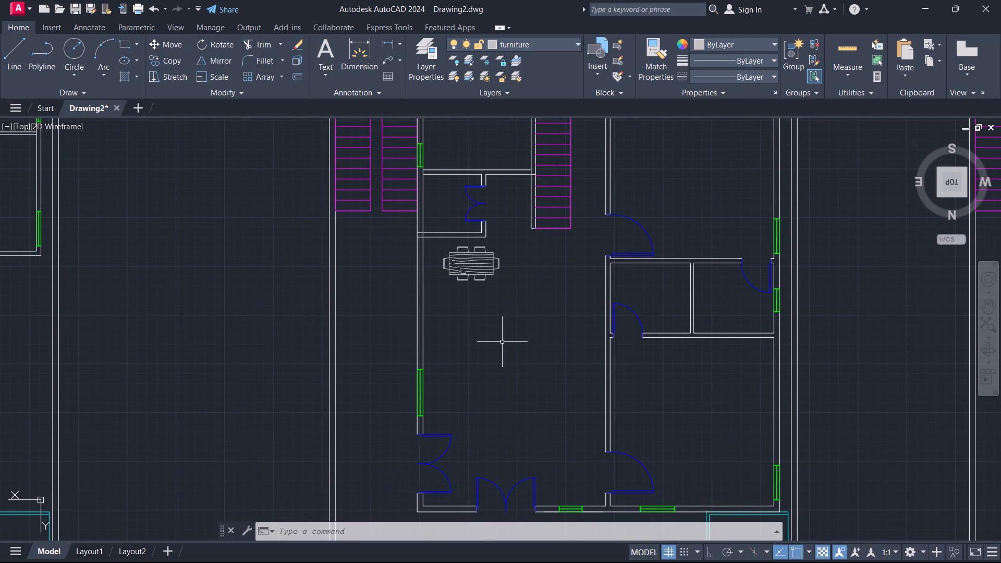
pyautogui.scroll(-1, 530, 312)
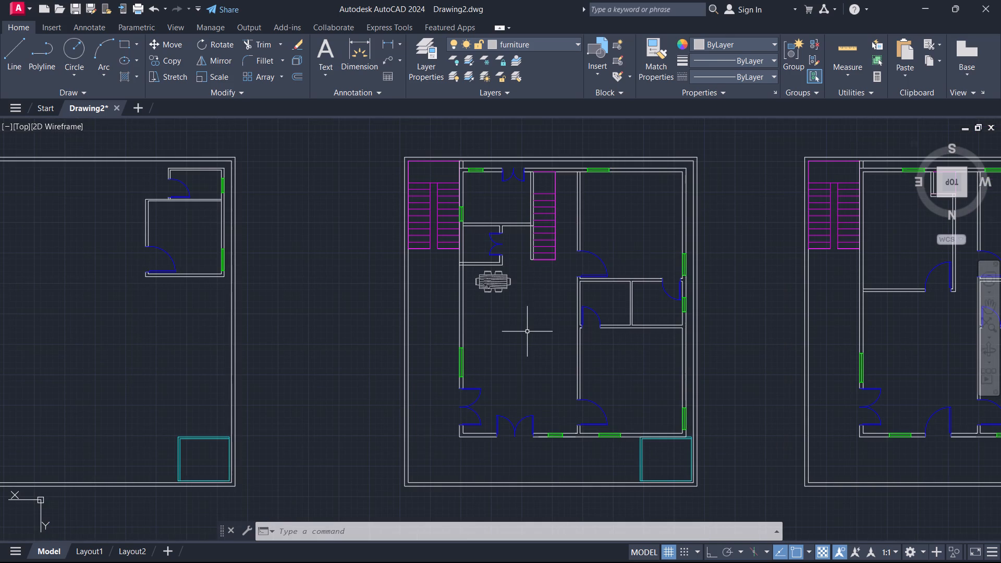
pyautogui.moveTo(528, 324); pyautogui.dragTo(502, 363, button='middle')
pyautogui.scroll(-1, 524, 333)
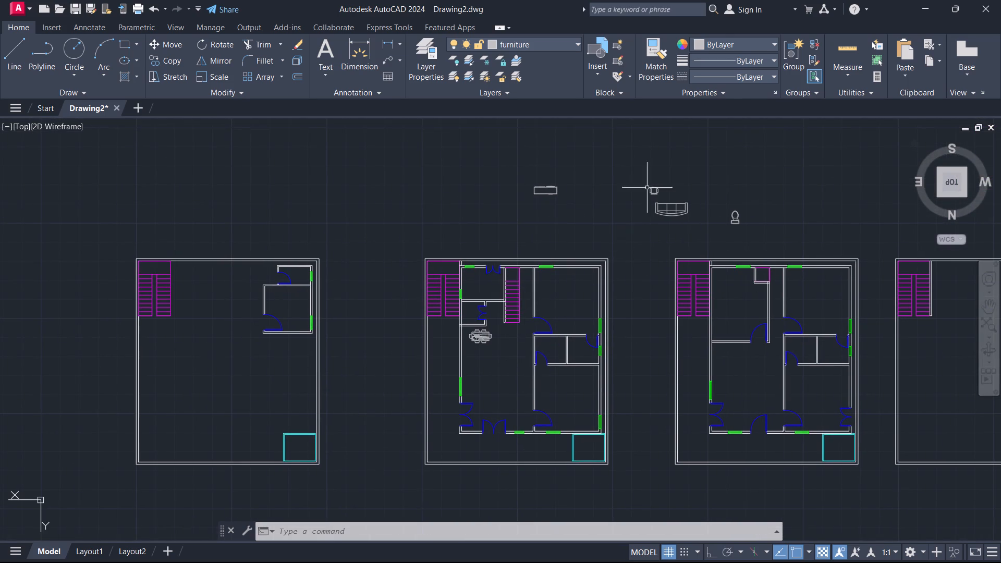
pyautogui.scroll(2, 739, 225)
pyautogui.click(728, 216)
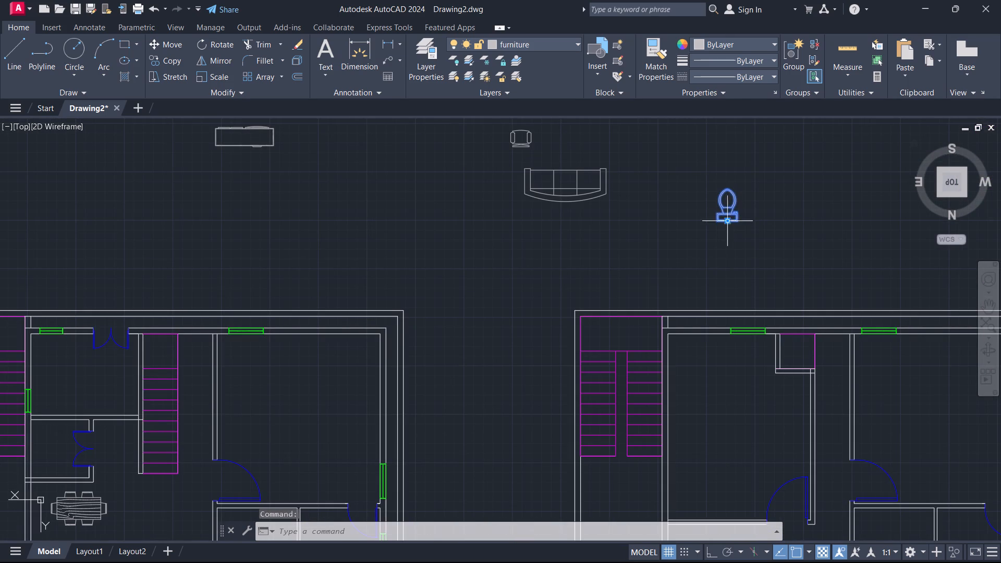
pyautogui.press('m')
pyautogui.press('Return')
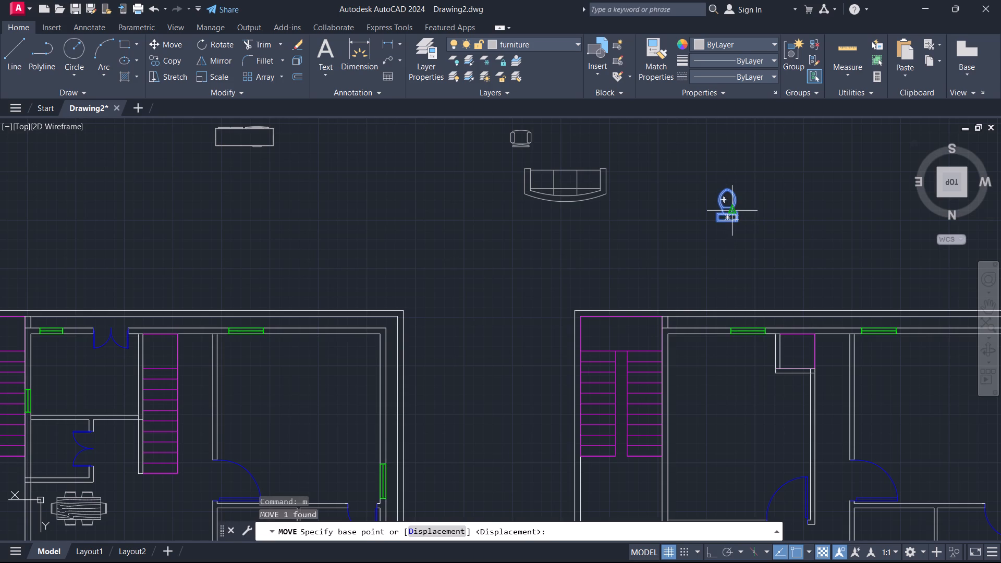
pyautogui.click(728, 218)
pyautogui.scroll(-1, 564, 328)
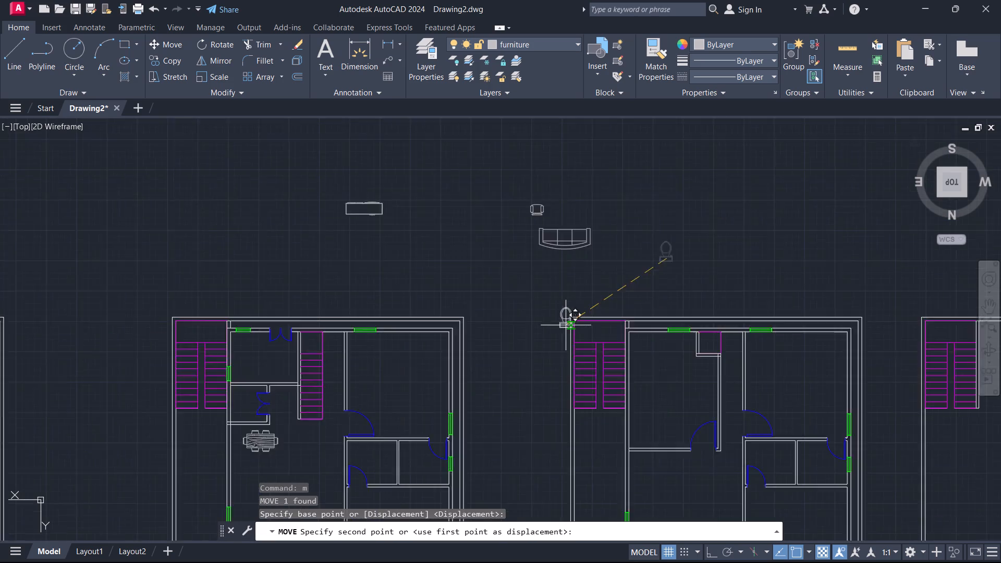
pyautogui.scroll(-1, 566, 325)
pyautogui.moveTo(550, 347); pyautogui.dragTo(613, 278, button='middle')
pyautogui.scroll(3, 535, 331)
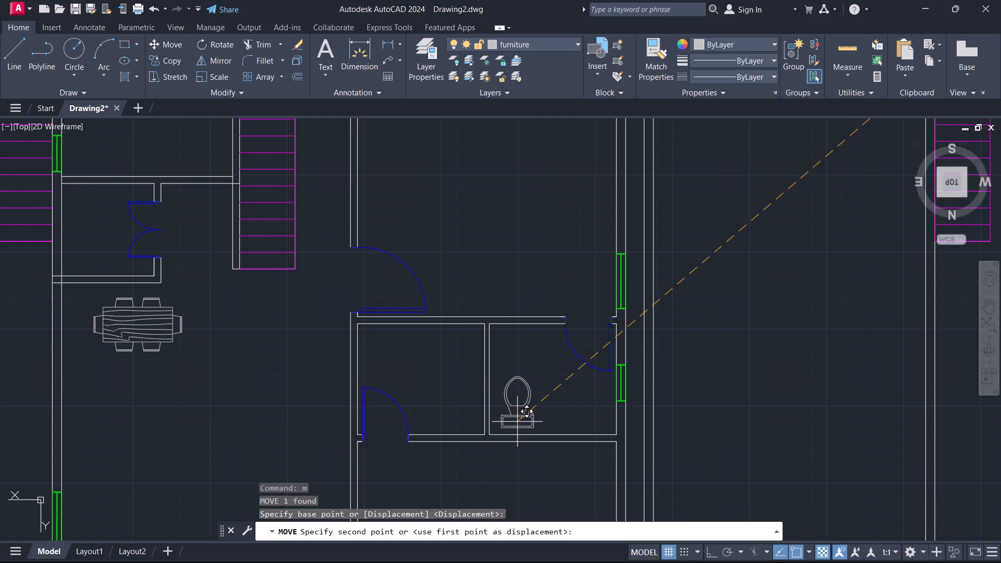
pyautogui.click(514, 423)
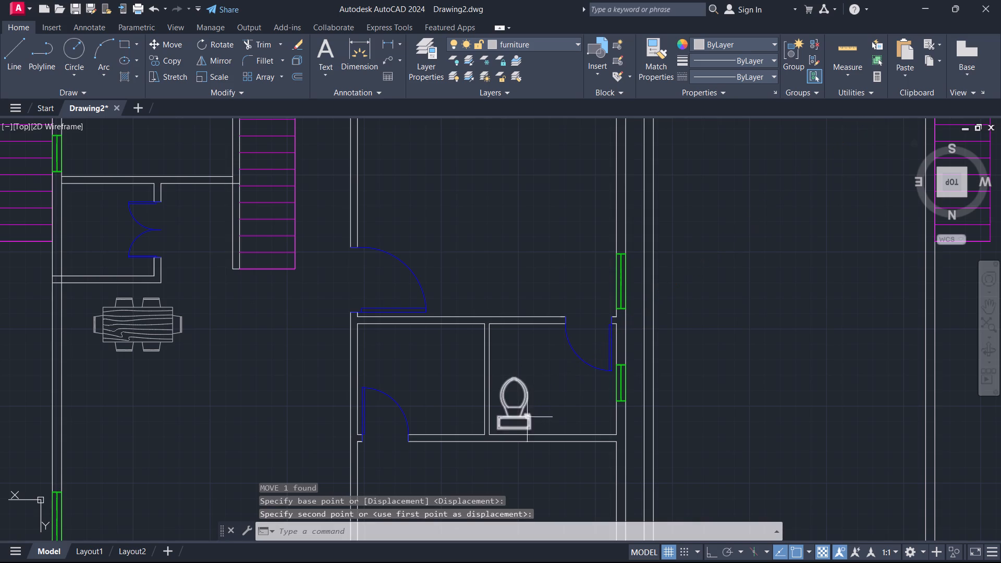
# Scale the bathroom toilet down slightly about the middle of its tank's back edge.
pyautogui.click(511, 424)
pyautogui.click(522, 417)
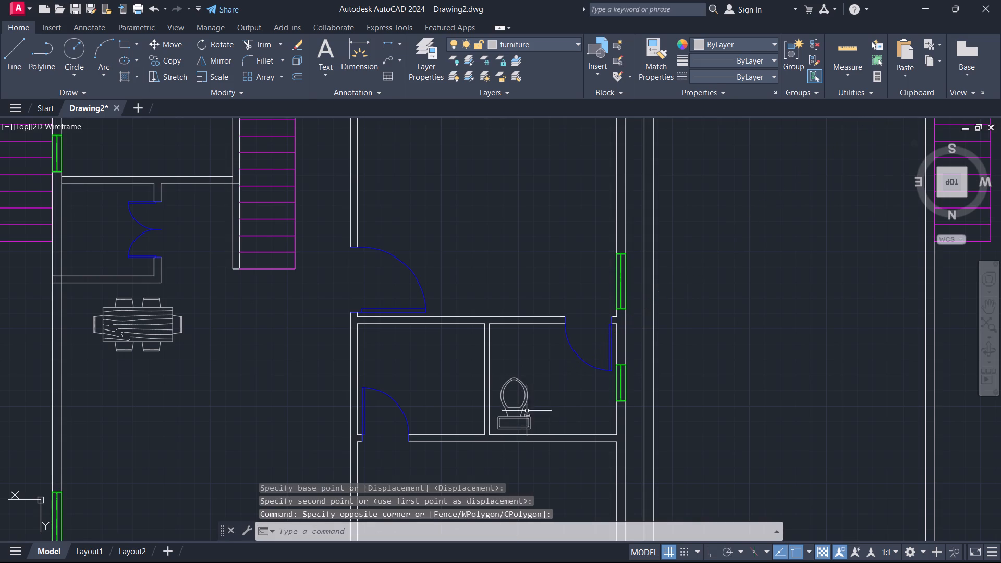
pyautogui.click(524, 395)
pyautogui.press('s')
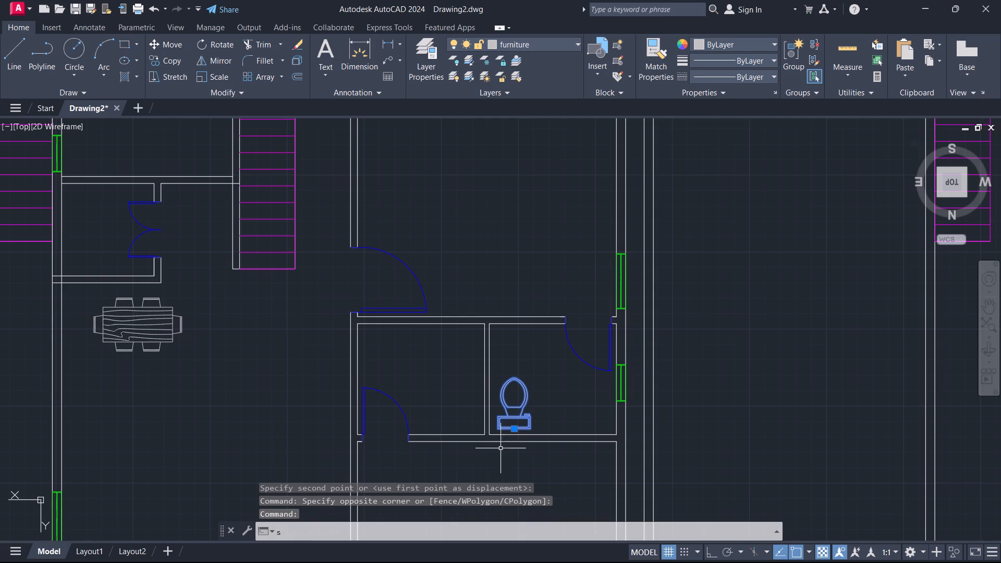
pyautogui.press('c')
pyautogui.press('Return')
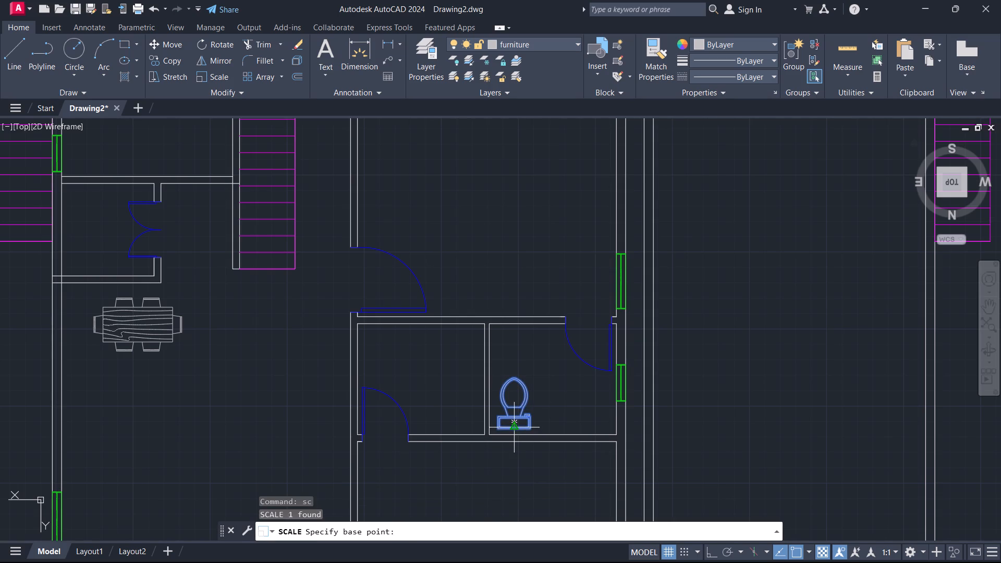
pyautogui.click(516, 428)
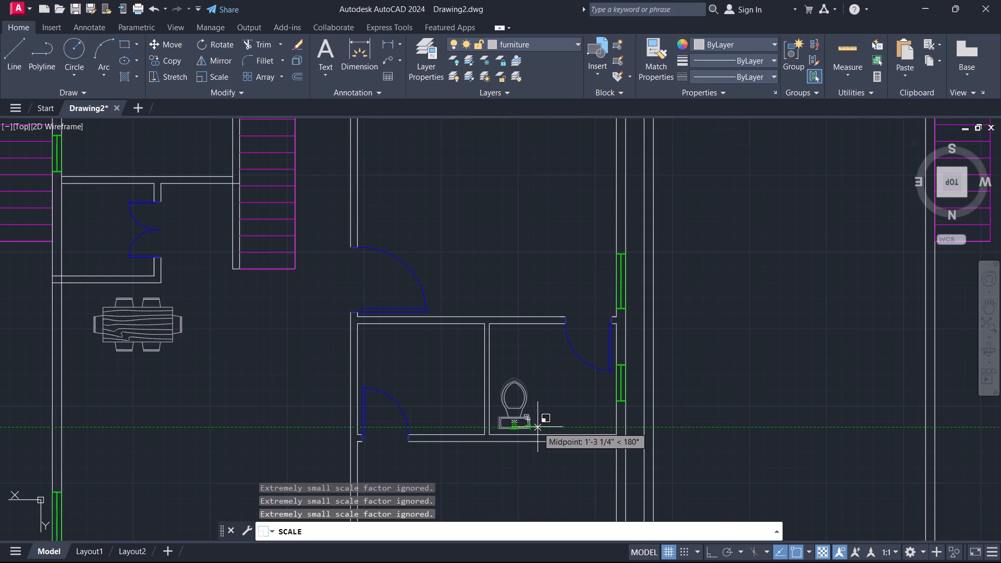
pyautogui.click(538, 427)
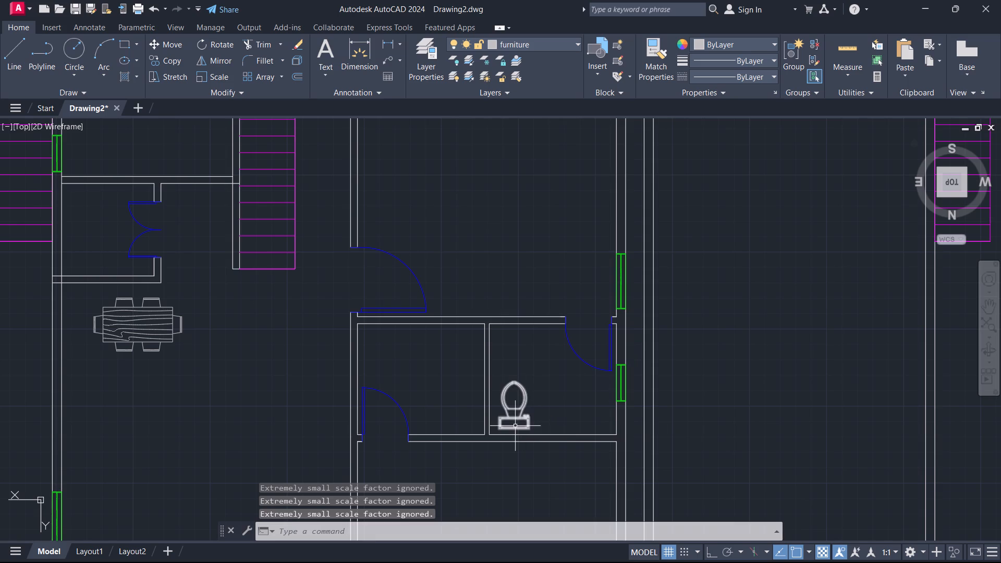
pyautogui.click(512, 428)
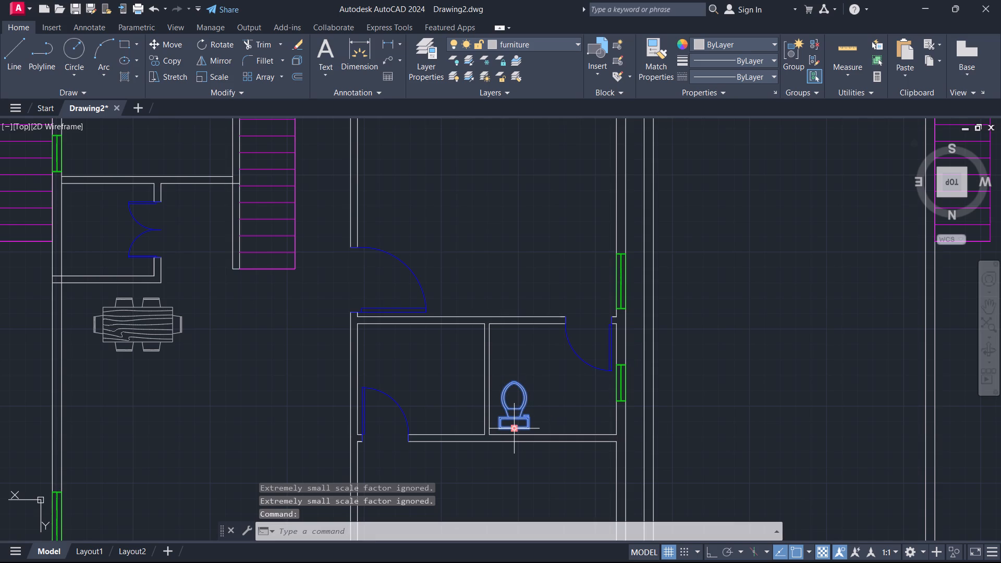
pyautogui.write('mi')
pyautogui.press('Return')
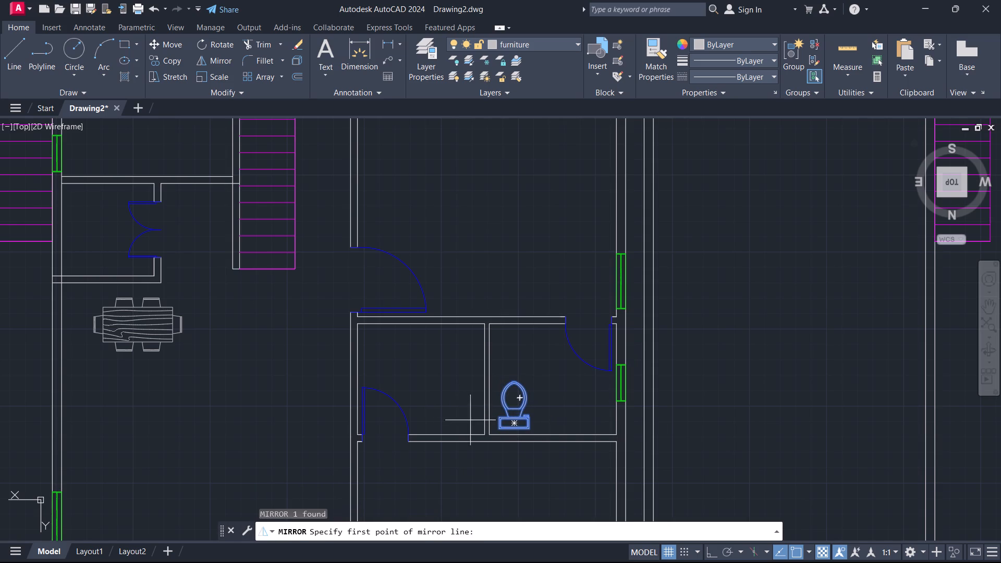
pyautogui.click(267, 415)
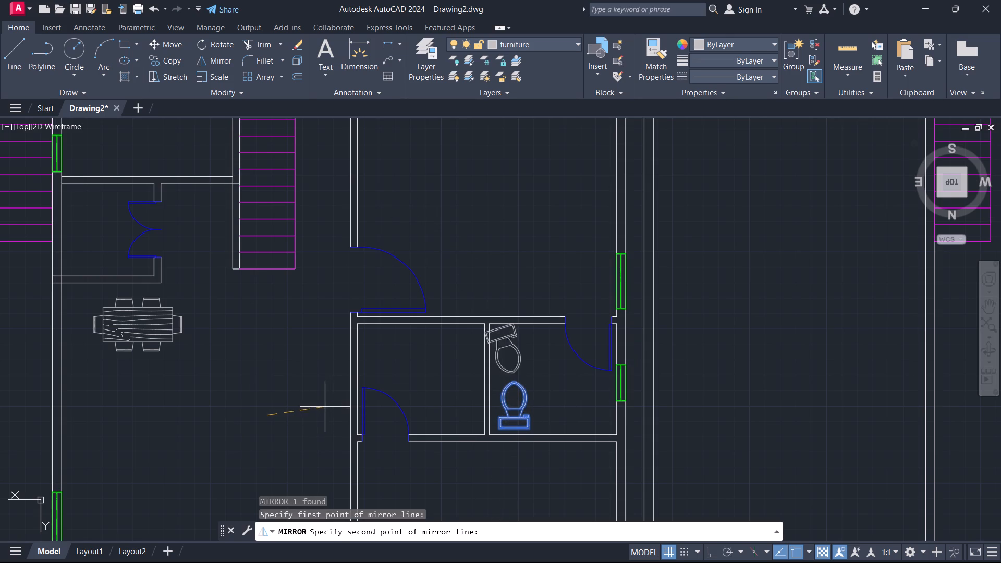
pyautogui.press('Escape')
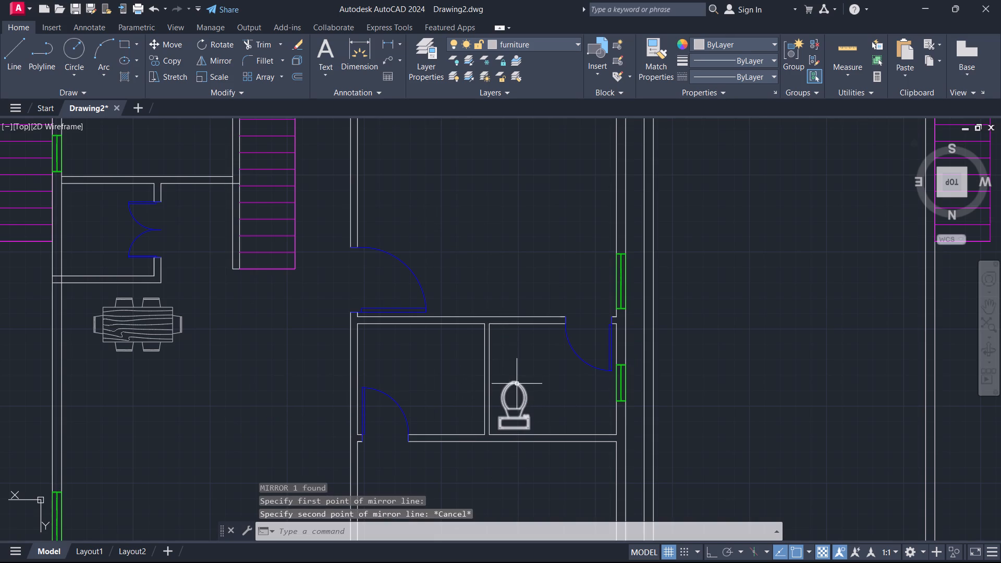
# Mirror the bathroom toilet across a horizontal line just above its bowl with Ortho on, keeping the original.
pyautogui.click(517, 383)
pyautogui.write('mi')
pyautogui.press('Return')
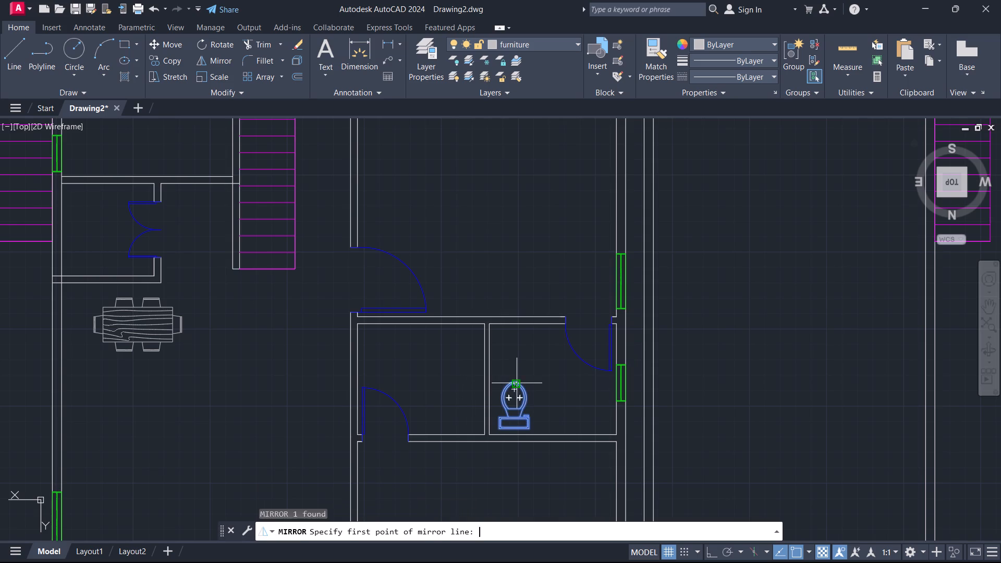
pyautogui.click(516, 366)
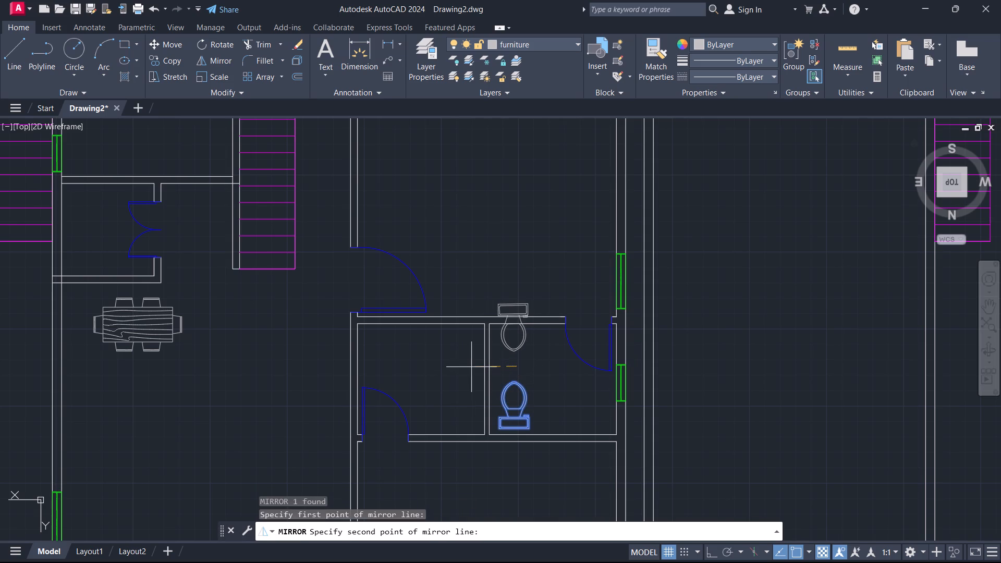
pyautogui.press('F8')
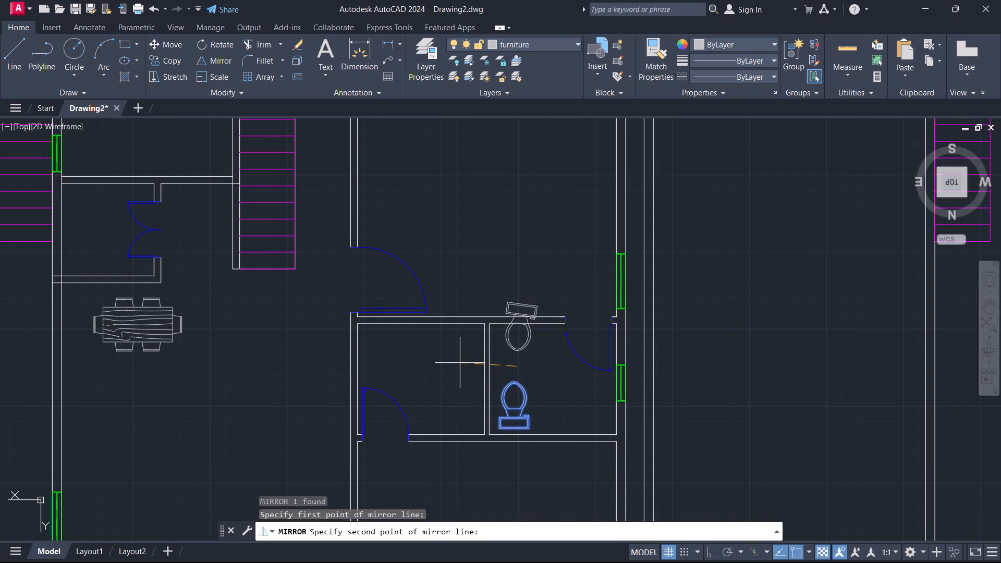
pyautogui.click(460, 363)
pyautogui.press('Return')
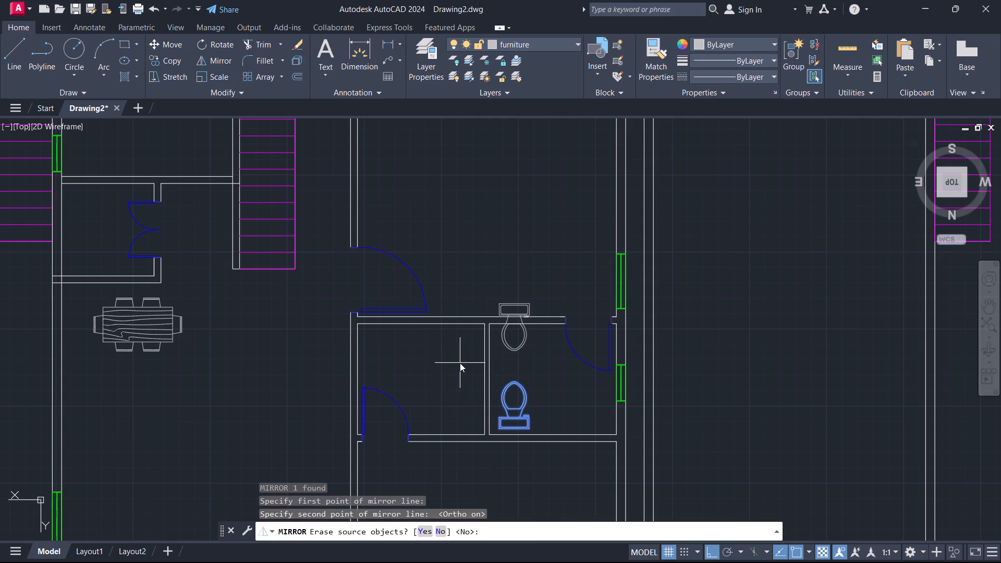
# Move the mirrored toilet with Ortho off into the adjoining small room, its tank near the upper wall beside the partition.
pyautogui.click(512, 346)
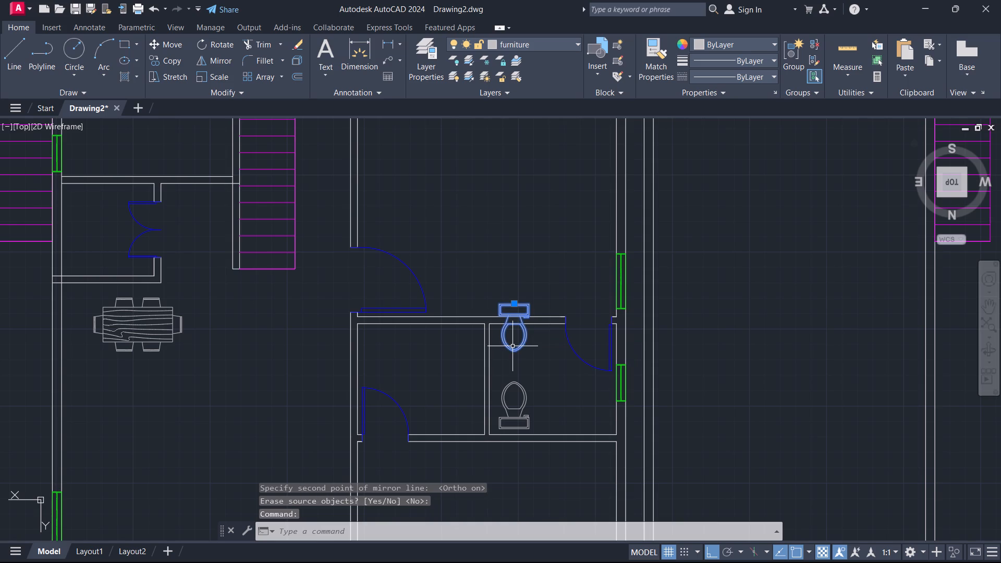
pyautogui.press('F8')
pyautogui.press('m')
pyautogui.press('Return')
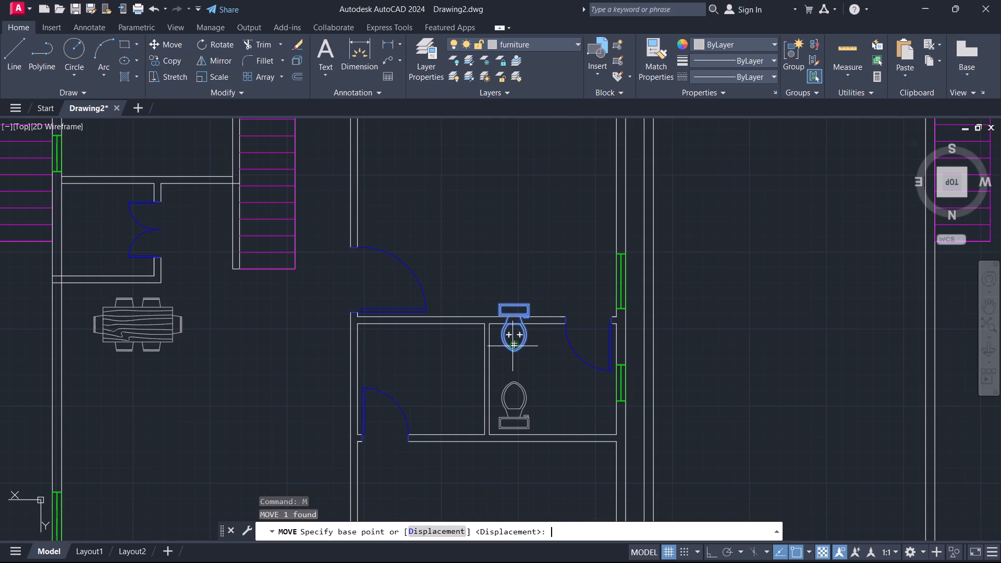
pyautogui.click(516, 301)
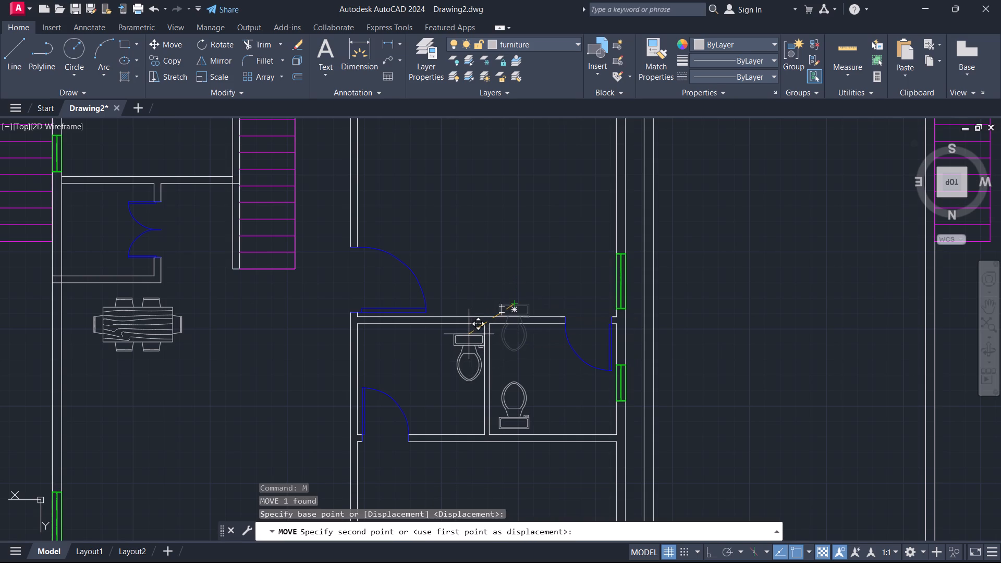
pyautogui.scroll(2, 458, 335)
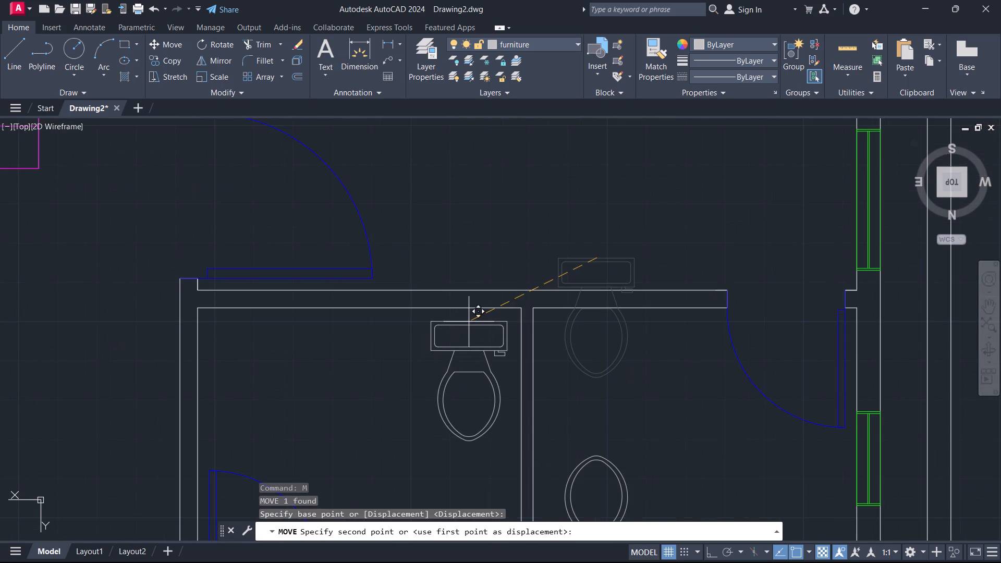
pyautogui.click(469, 320)
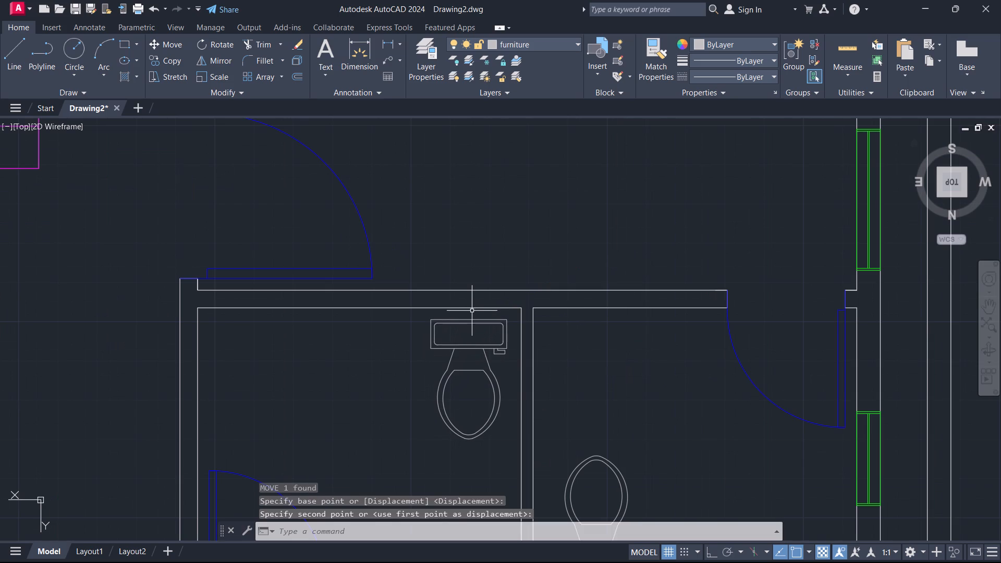
pyautogui.scroll(-1, 472, 310)
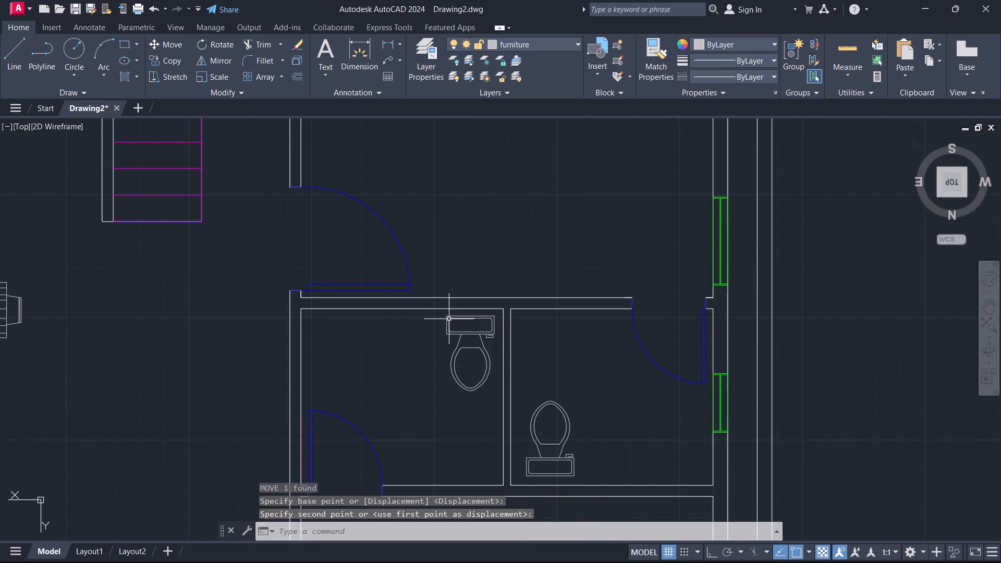
# Copy both toilets into the matching bathrooms of the third plan, using the inner wall corner beside the bathroom door as reference point.
pyautogui.click(448, 319)
pyautogui.click(545, 401)
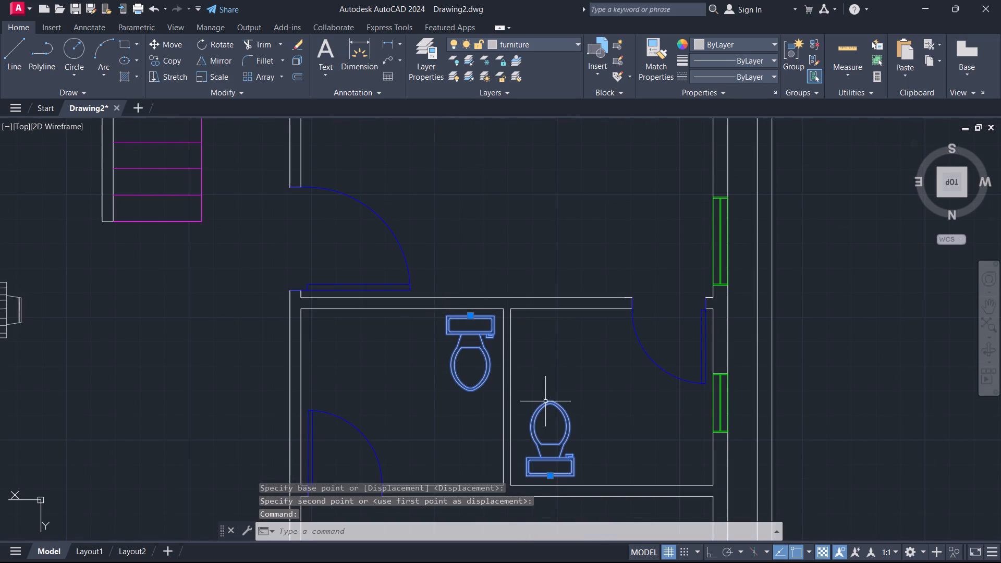
pyautogui.write('co')
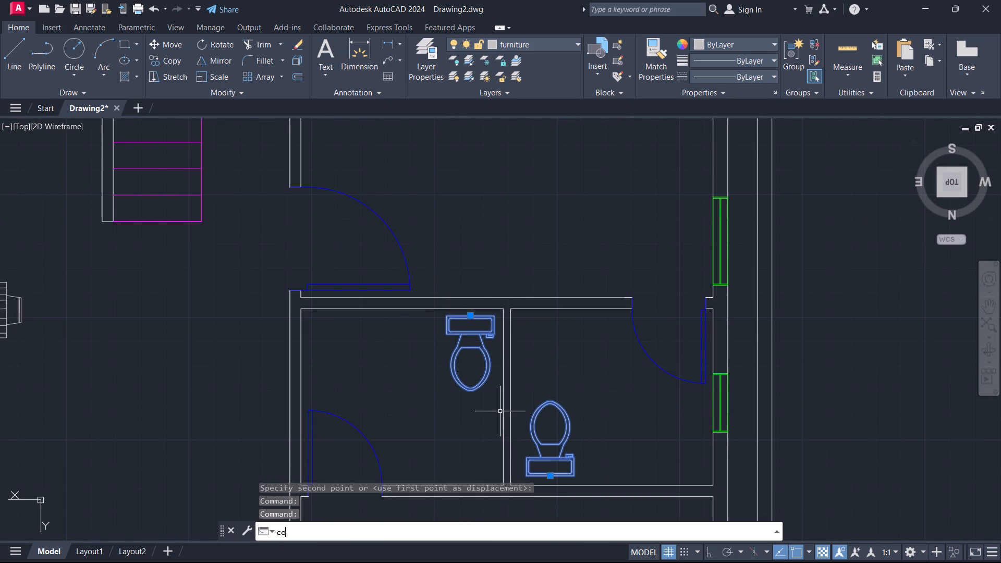
pyautogui.press('Return')
pyautogui.scroll(-2, 506, 383)
pyautogui.scroll(3, 425, 433)
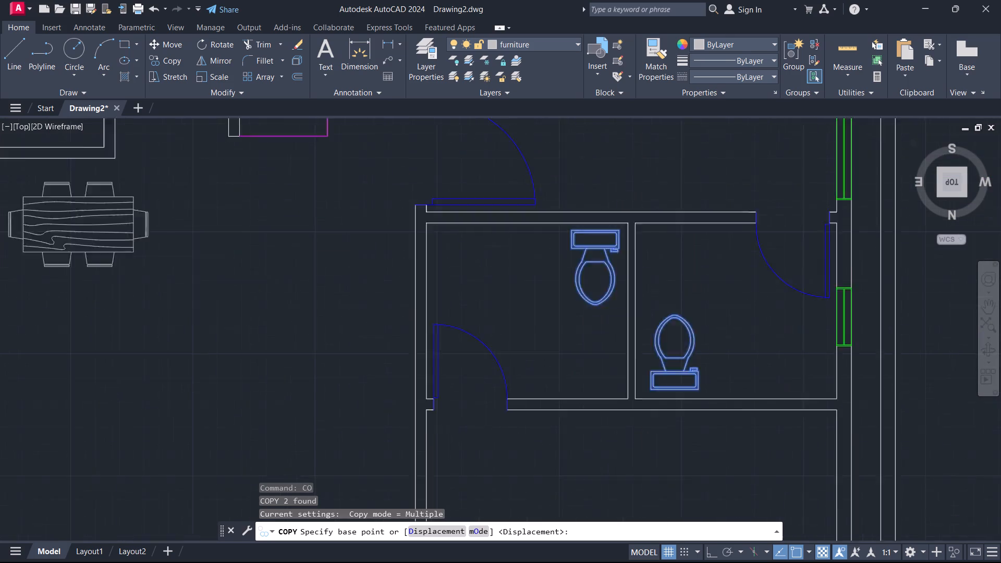
pyautogui.scroll(2, 426, 401)
pyautogui.click(422, 346)
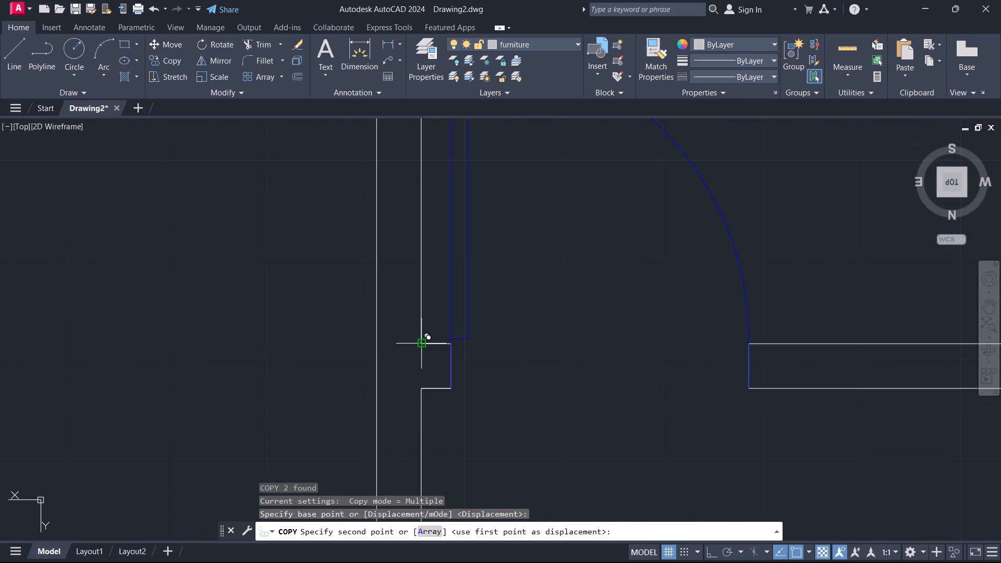
pyautogui.scroll(-6, 487, 313)
pyautogui.moveTo(499, 322); pyautogui.dragTo(355, 355, button='middle')
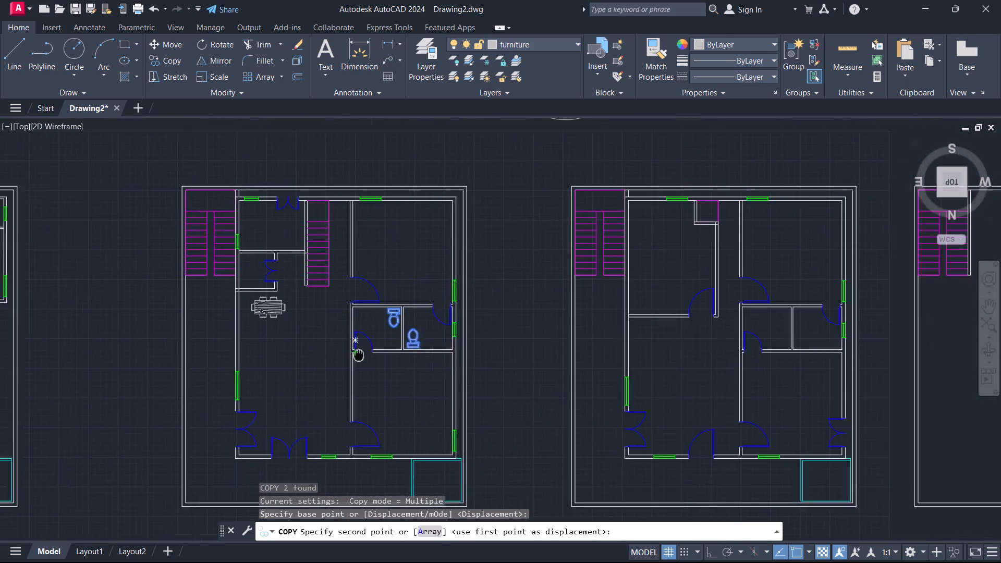
pyautogui.moveTo(355, 355); pyautogui.dragTo(288, 370, button='middle')
pyautogui.scroll(2, 675, 354)
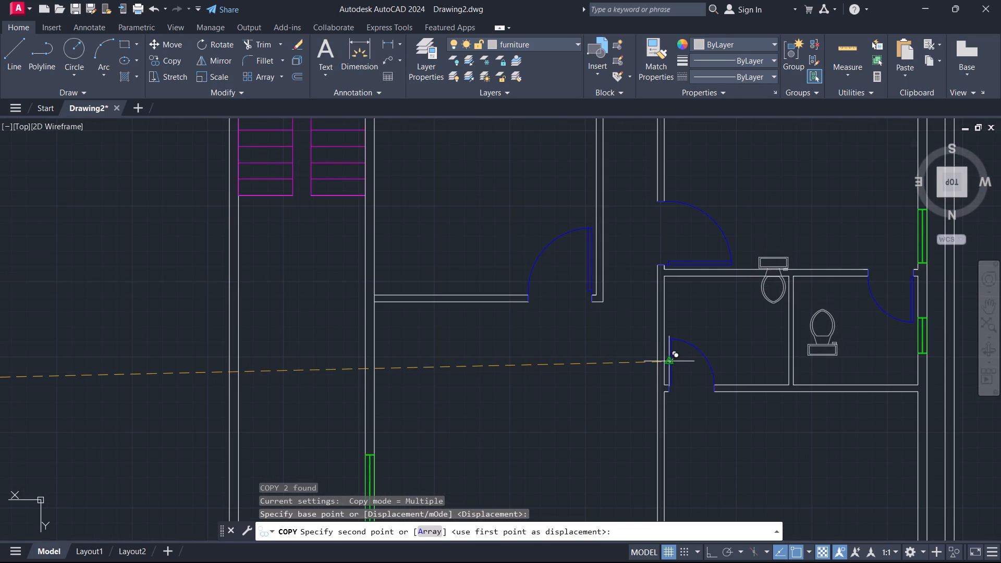
pyautogui.scroll(3, 658, 387)
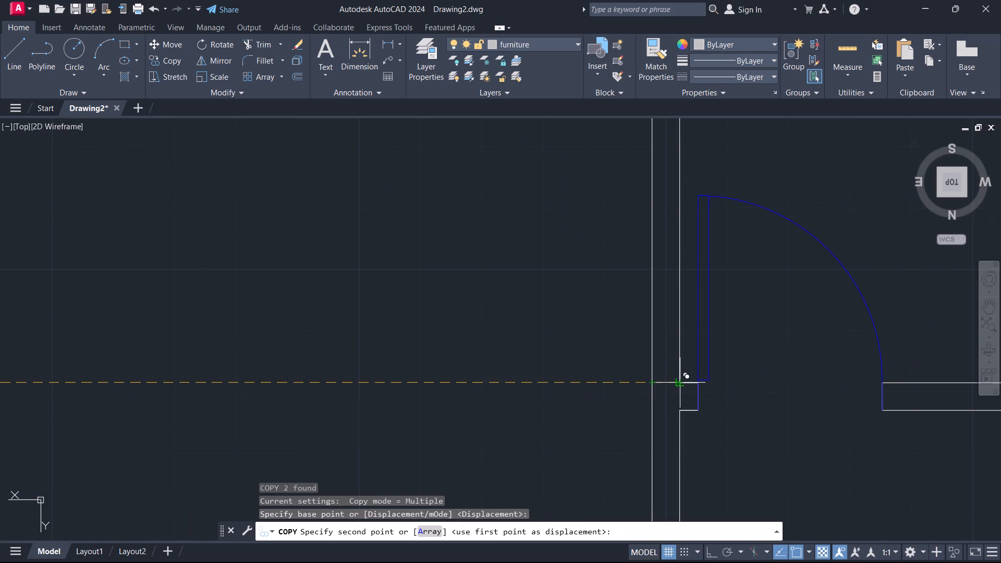
pyautogui.click(678, 382)
pyautogui.press('Escape')
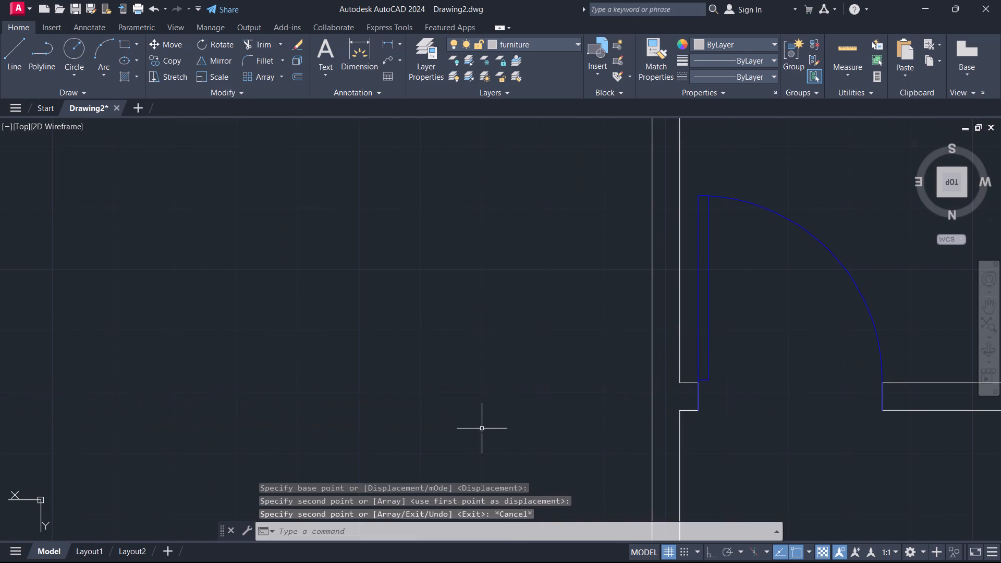
# Examine the toilet layouts in the second and third plans and the unplaced furniture blocks above them.
pyautogui.scroll(-4, 451, 426)
pyautogui.moveTo(447, 427); pyautogui.dragTo(491, 310, button='middle')
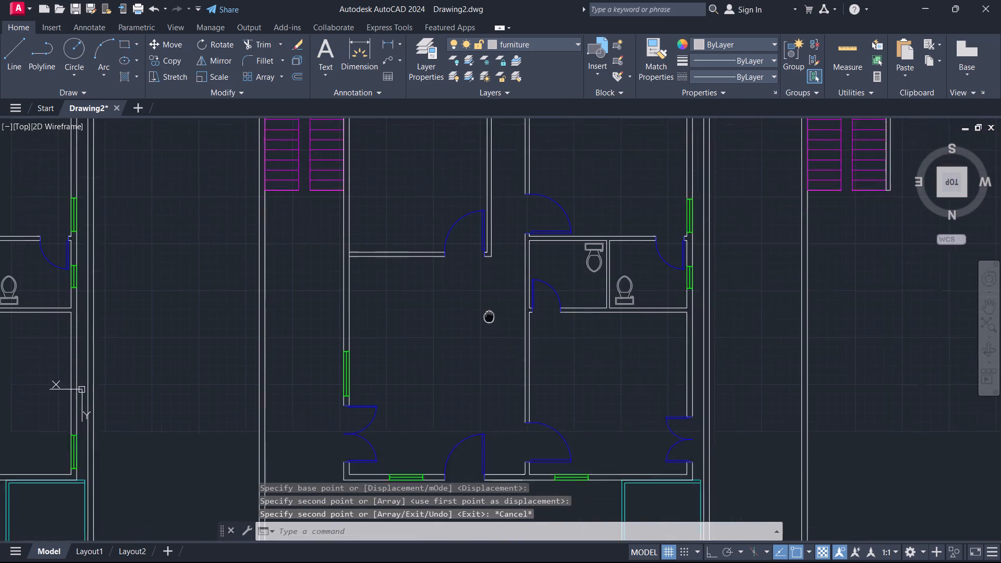
pyautogui.moveTo(491, 310); pyautogui.dragTo(493, 302, button='middle')
pyautogui.scroll(-1, 504, 305)
pyautogui.moveTo(326, 326); pyautogui.dragTo(452, 340, button='middle')
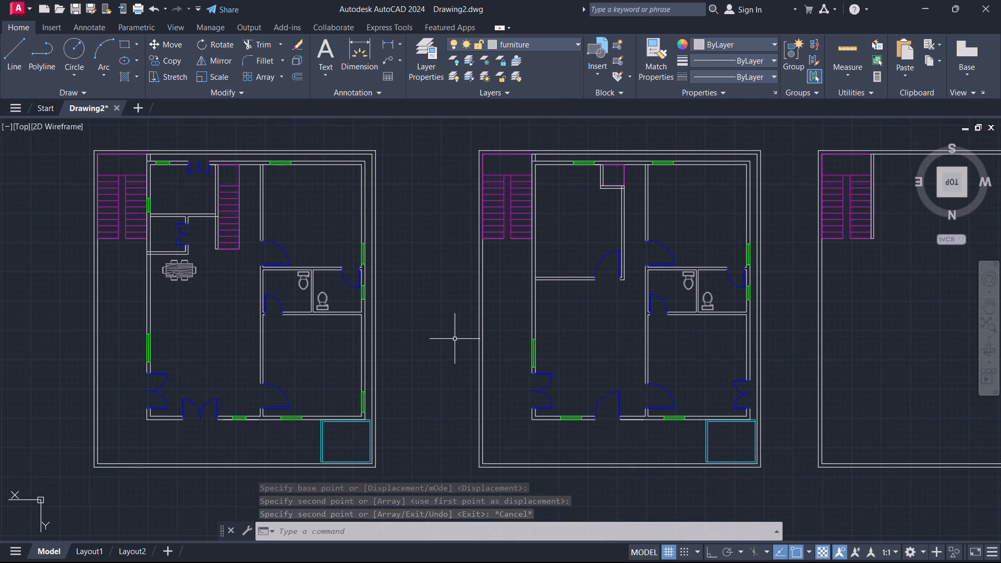
pyautogui.scroll(-1, 432, 337)
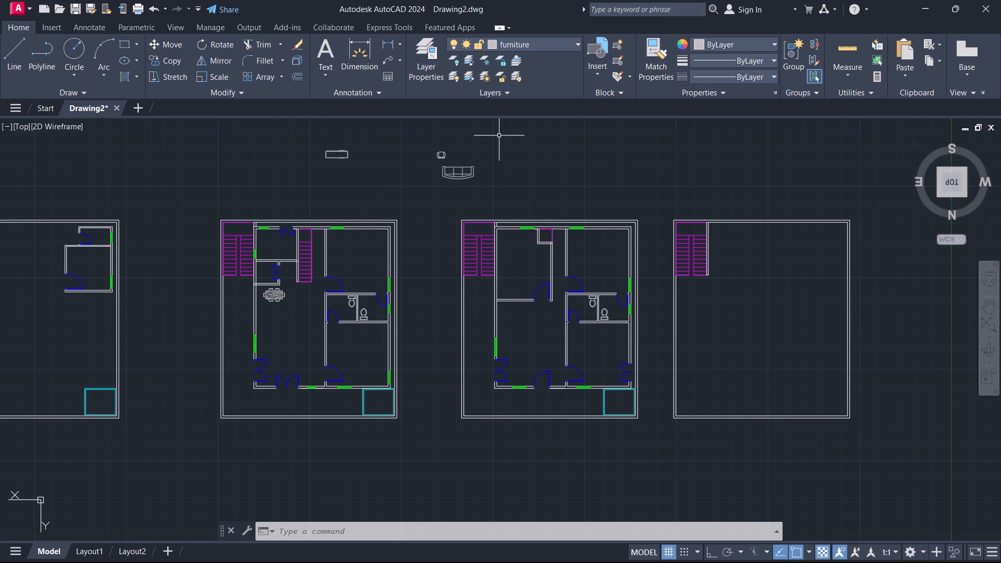
pyautogui.scroll(1, 471, 137)
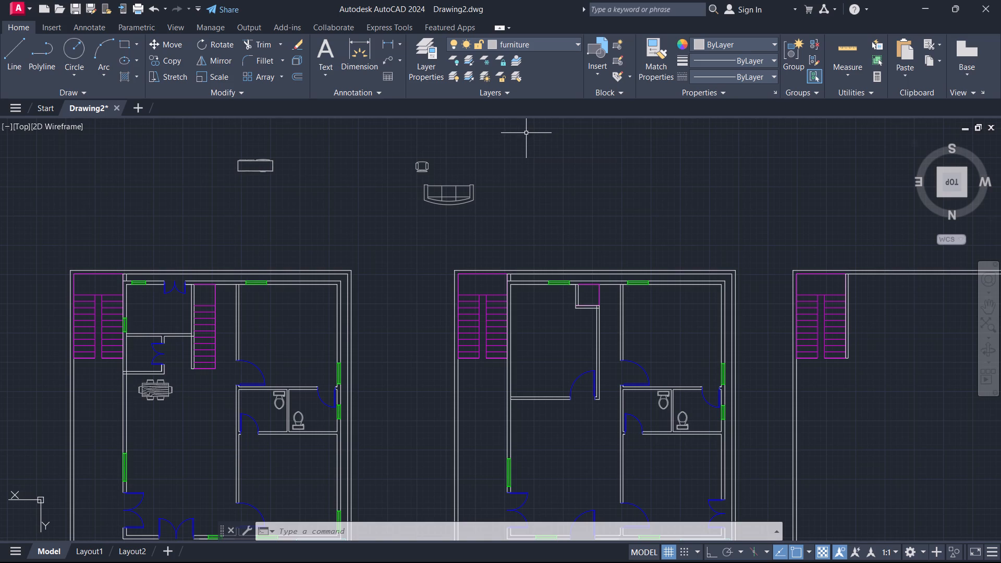
pyautogui.moveTo(506, 165); pyautogui.dragTo(459, 127, button='middle')
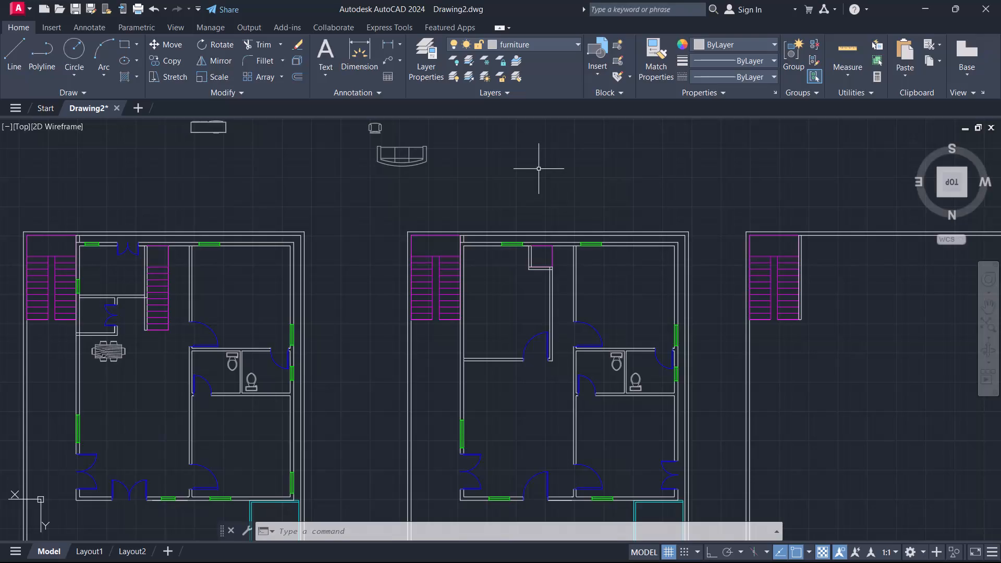
pyautogui.scroll(-1, 539, 169)
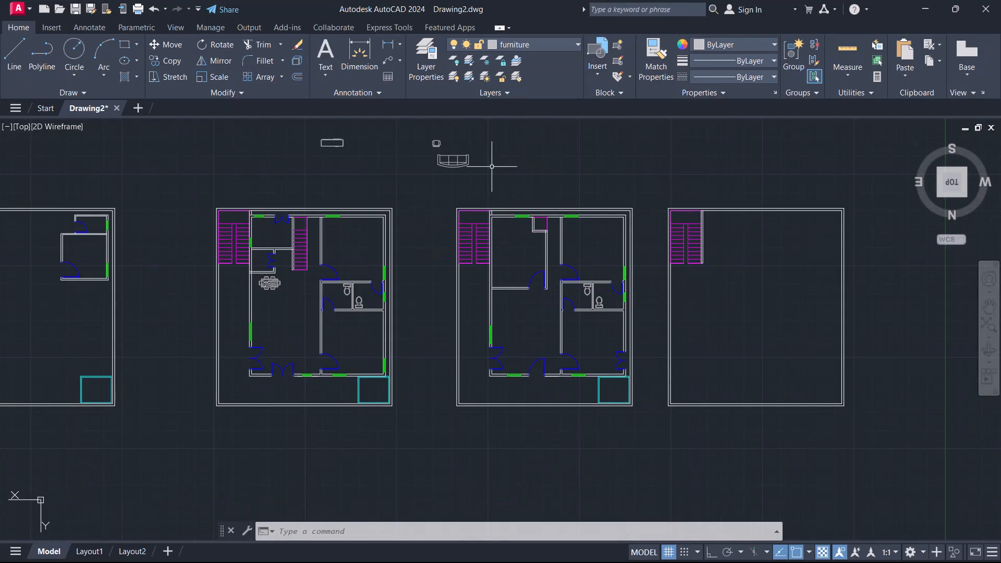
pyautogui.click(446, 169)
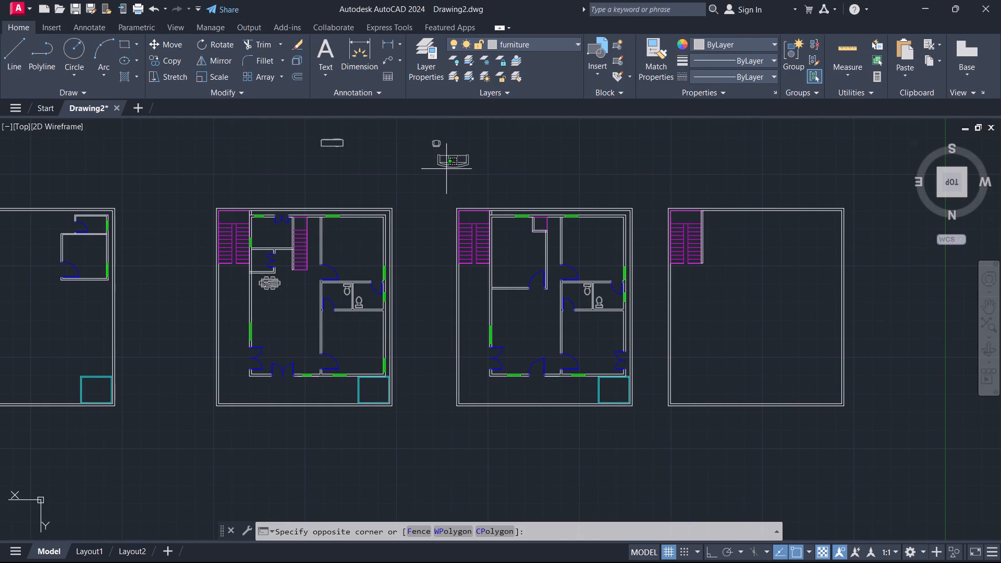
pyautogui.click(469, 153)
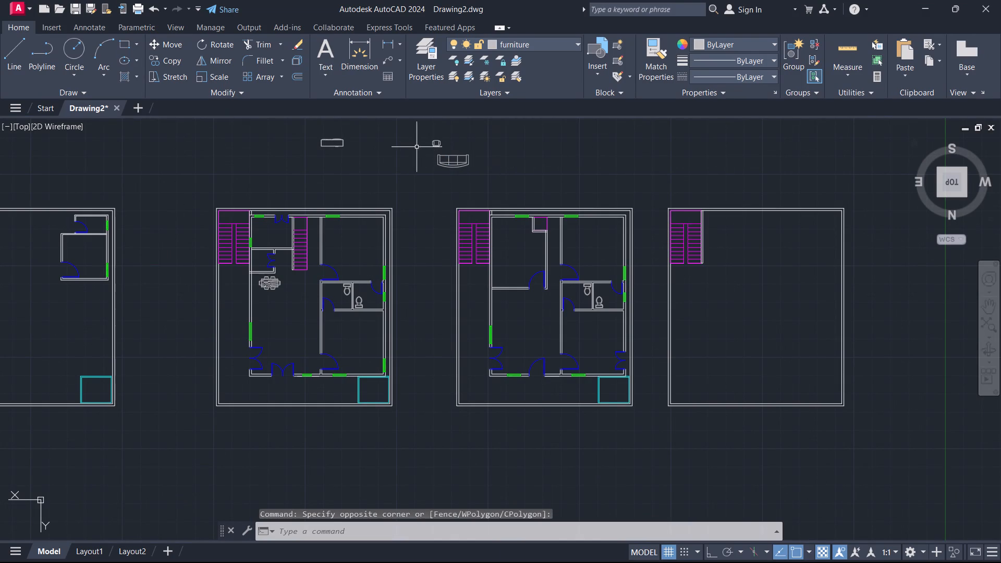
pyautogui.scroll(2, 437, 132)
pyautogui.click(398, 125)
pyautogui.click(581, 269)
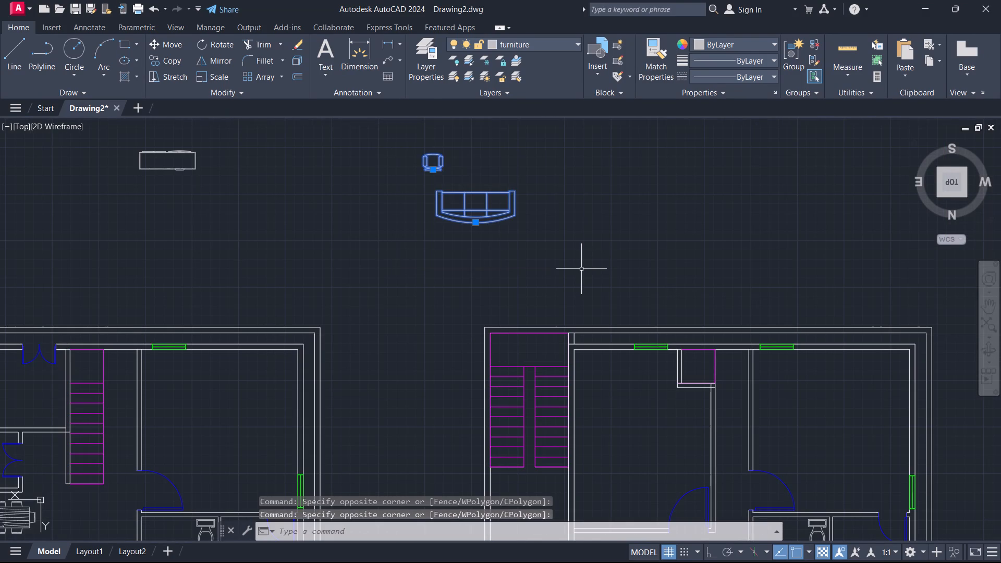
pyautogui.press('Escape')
# Rotate the sofa to 270° about the corner of its arm so that it stands vertically.
pyautogui.click(477, 222)
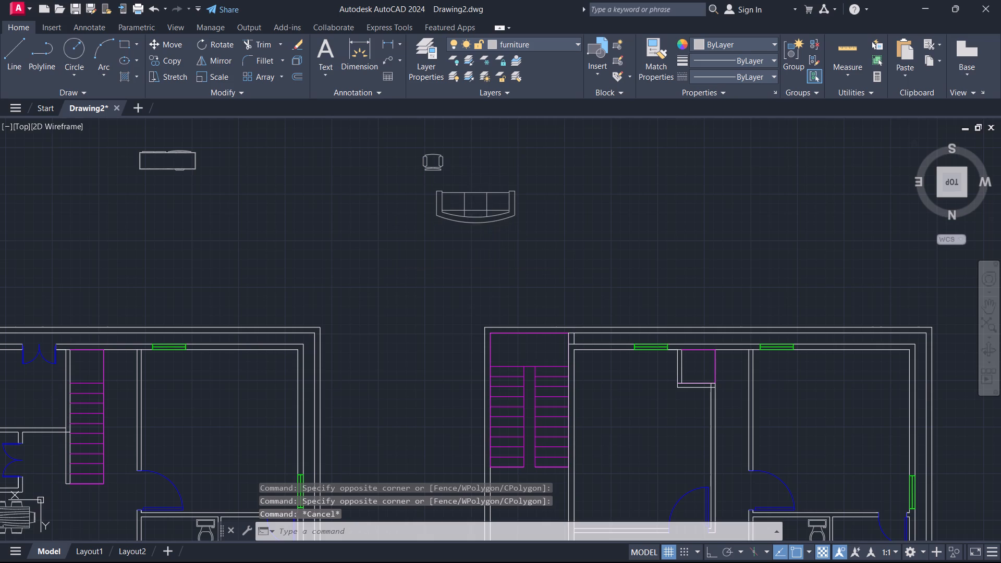
pyautogui.write('ro')
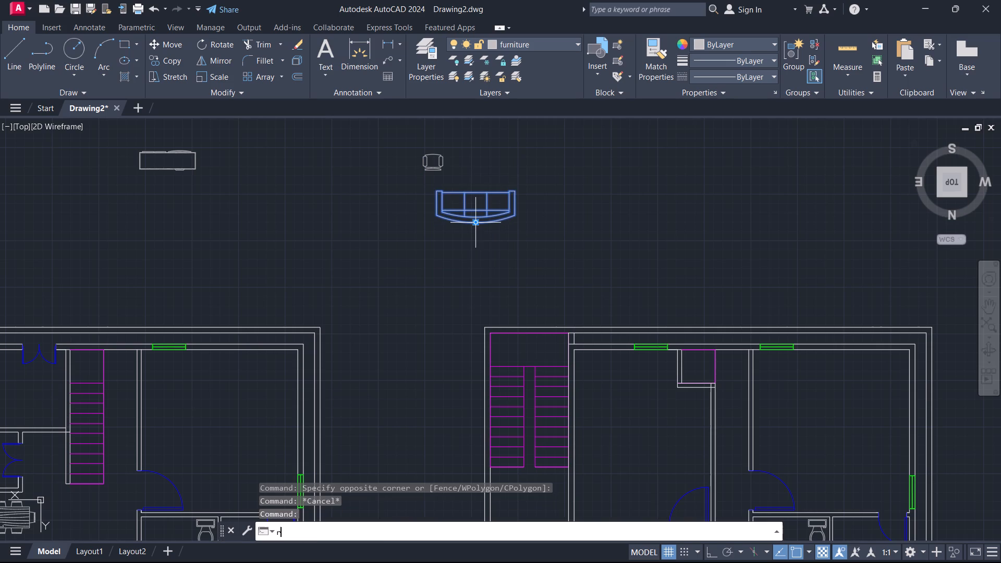
pyautogui.press('Return')
pyautogui.click(477, 222)
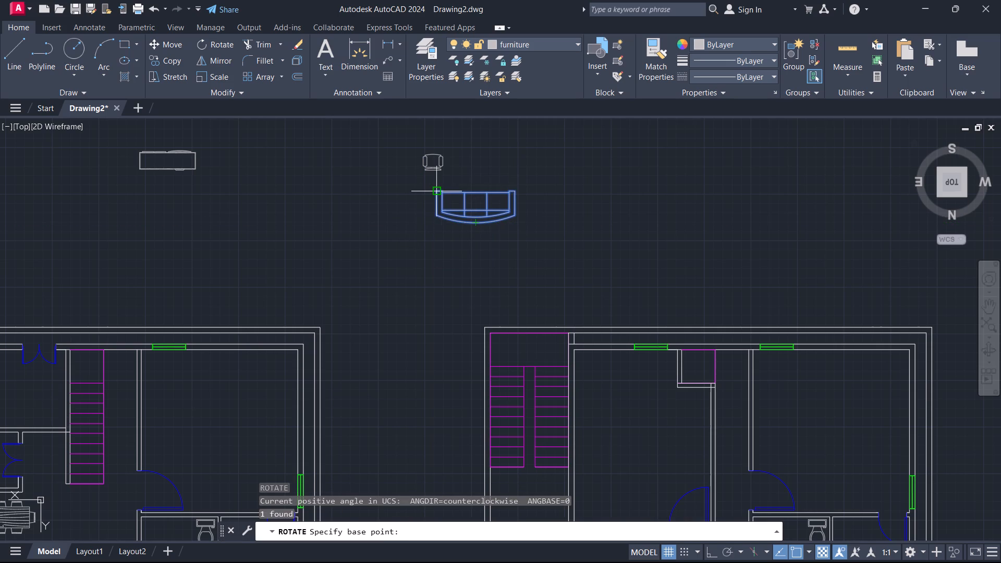
pyautogui.click(436, 192)
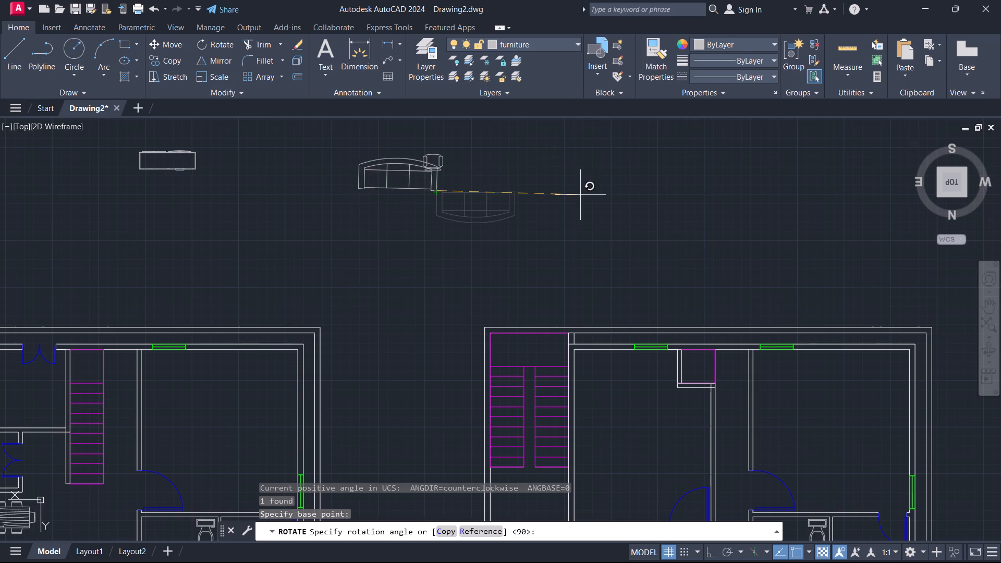
pyautogui.moveTo(580, 195); pyautogui.dragTo(656, 322, button='middle')
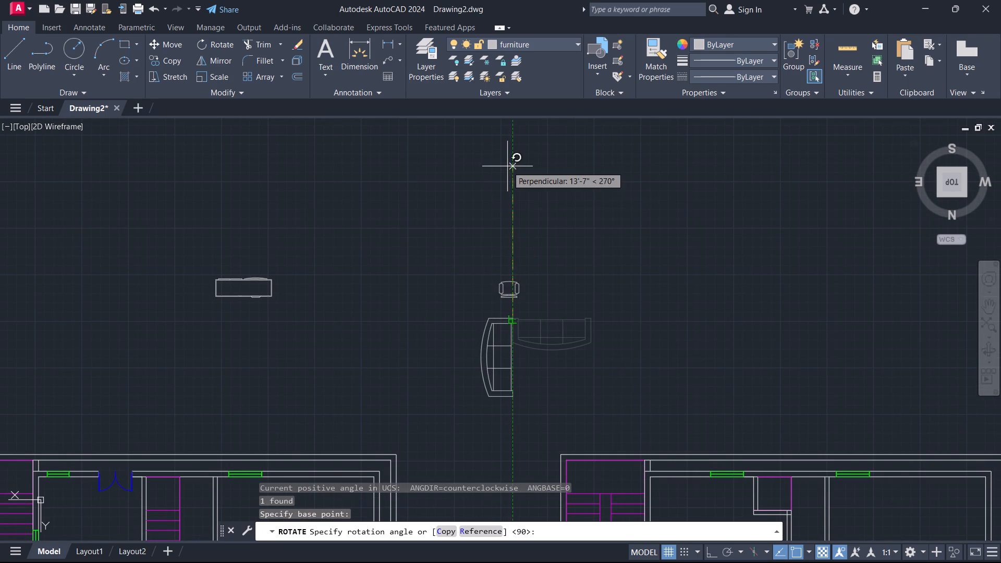
pyautogui.click(507, 166)
# Move the chair from above the sofa to just beyond the sofa's lower arm, on its open side.
pyautogui.moveTo(509, 367); pyautogui.dragTo(489, 247, button='middle')
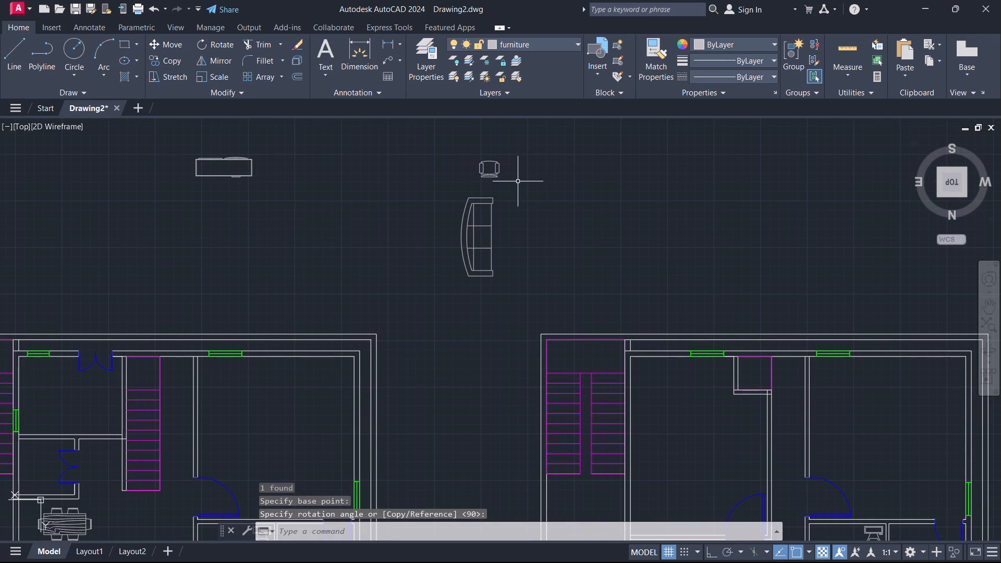
pyautogui.click(486, 177)
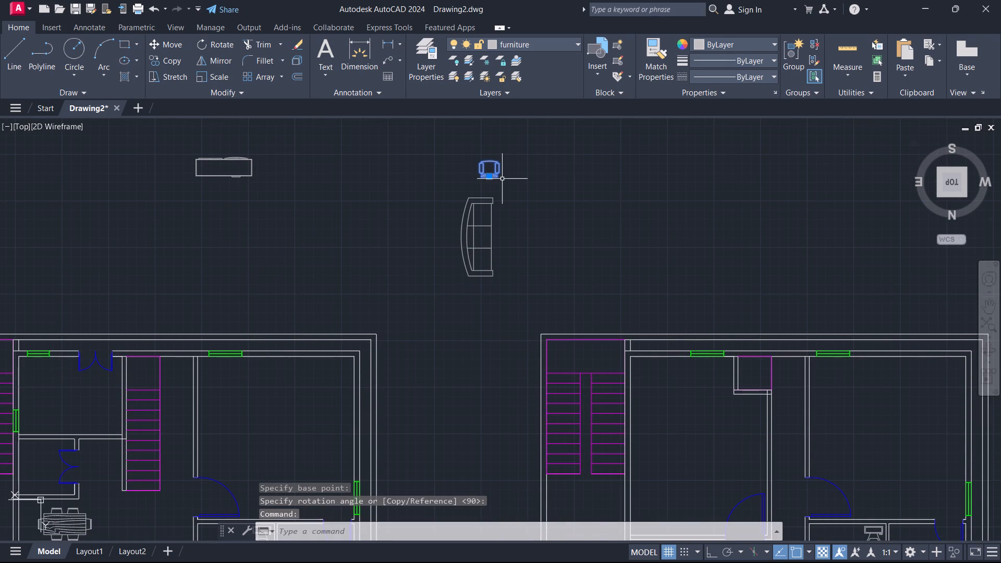
pyautogui.press('m')
pyautogui.press('Return')
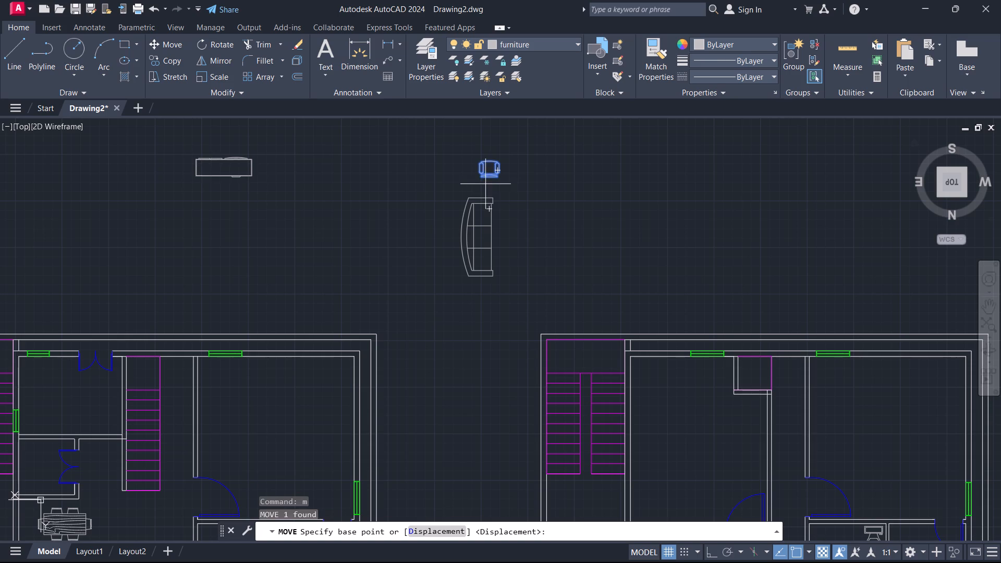
pyautogui.click(489, 182)
pyautogui.scroll(2, 516, 287)
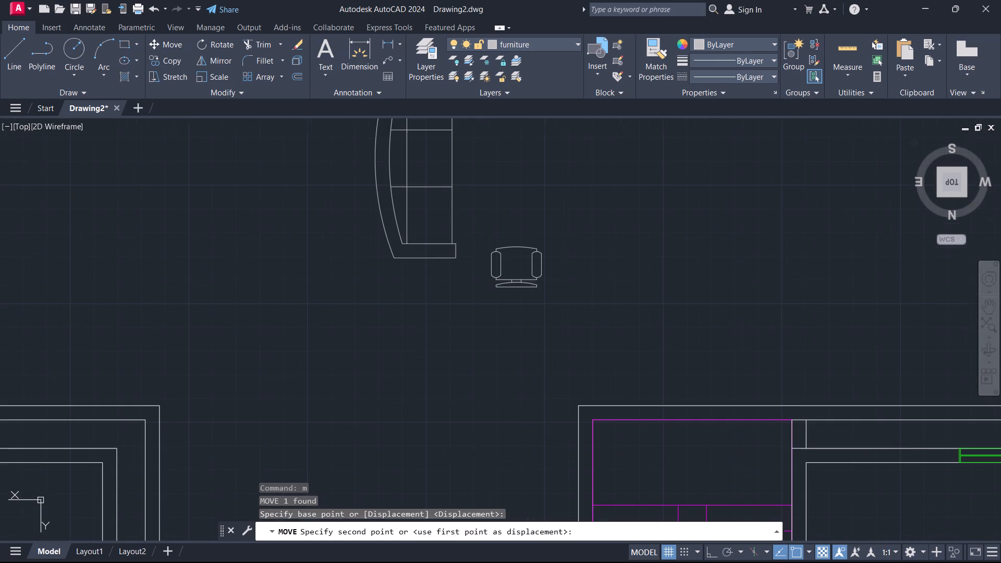
pyautogui.click(505, 294)
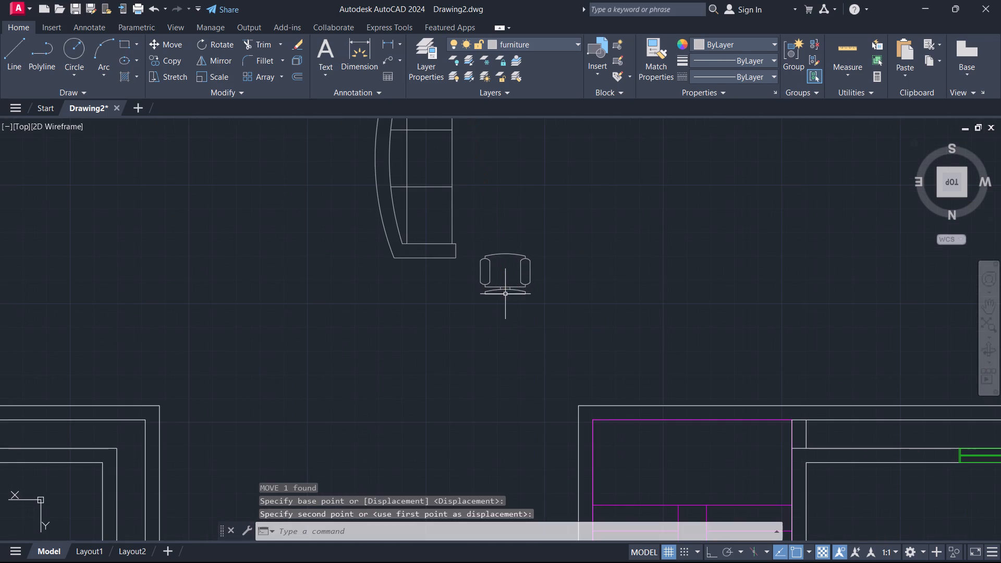
# Copy the chair once, level with the original and directly beside it, away from the sofa.
pyautogui.scroll(-1, 541, 240)
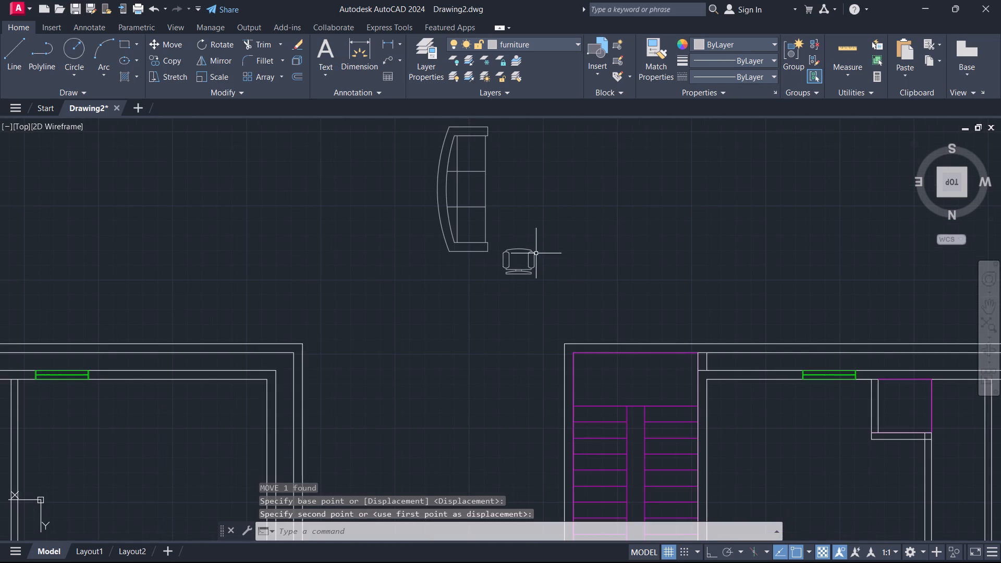
pyautogui.moveTo(536, 253); pyautogui.dragTo(390, 234, button='middle')
pyautogui.click(386, 238)
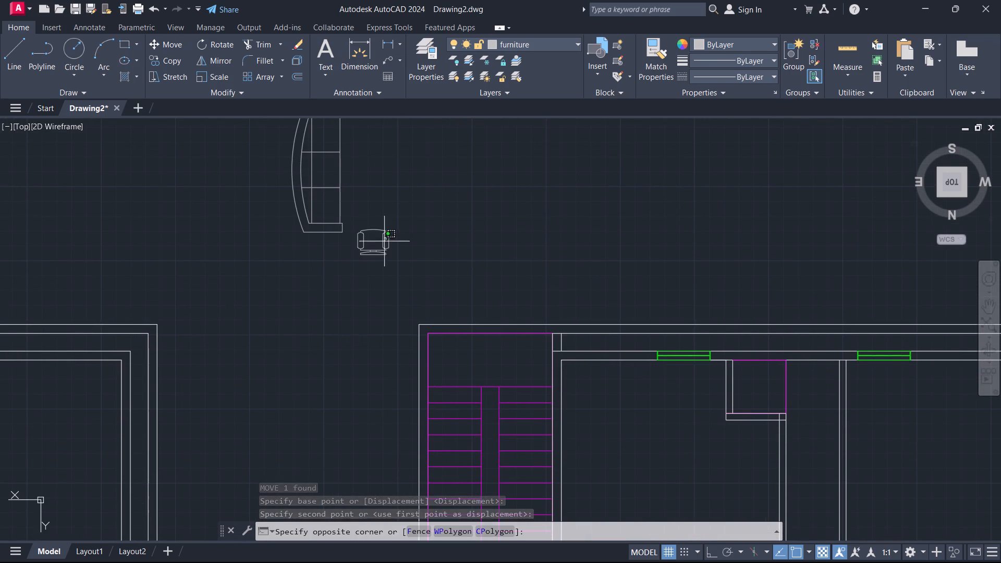
pyautogui.click(362, 247)
pyautogui.write('co')
pyautogui.press('Return')
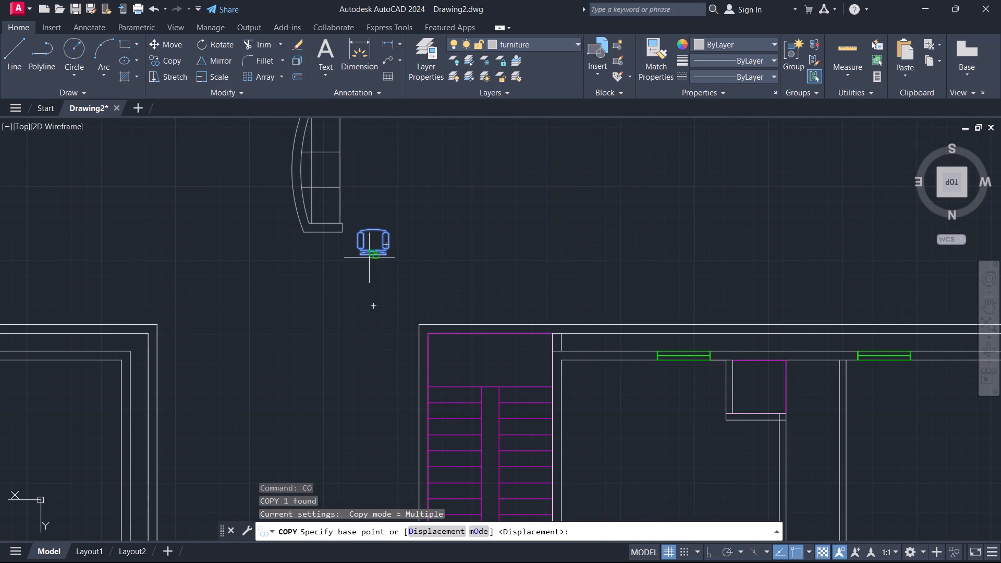
pyautogui.click(369, 258)
pyautogui.click(414, 259)
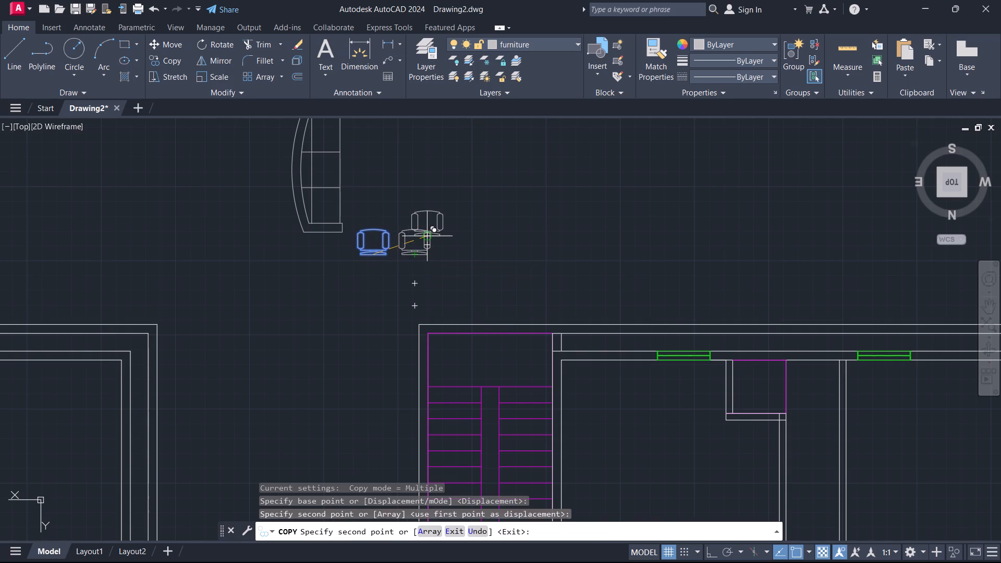
pyautogui.press('Escape')
# Scale both chairs down slightly, using the back midpoint of the chair nearest the sofa as base point.
pyautogui.click(356, 225)
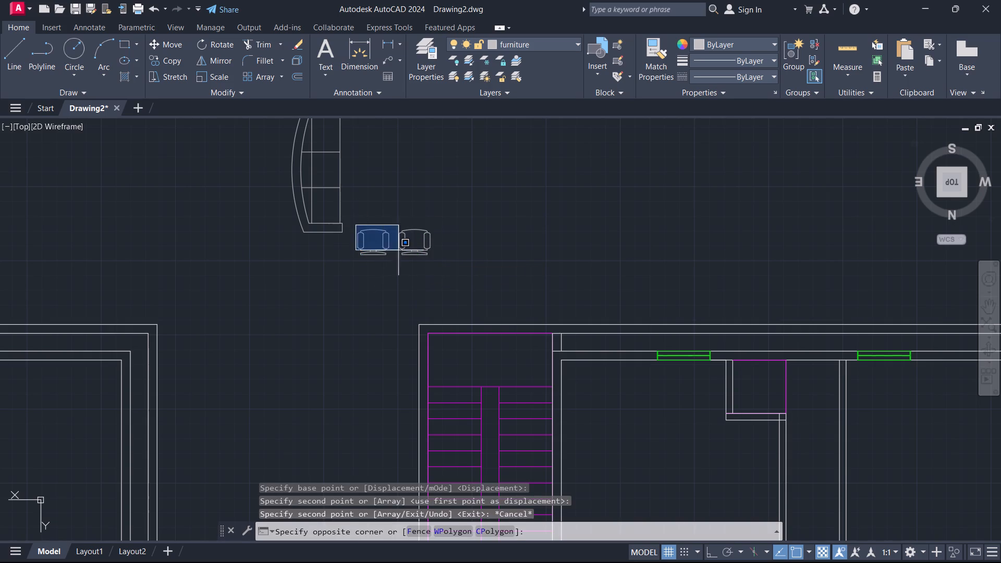
pyautogui.click(454, 264)
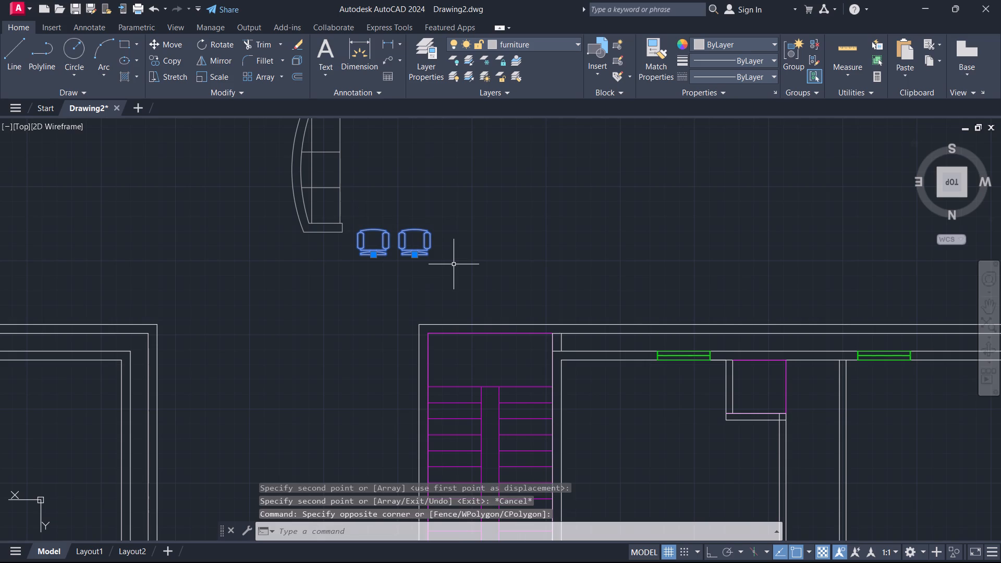
pyautogui.scroll(-2, 416, 271)
pyautogui.moveTo(401, 275); pyautogui.dragTo(323, 286, button='middle')
pyautogui.scroll(1, 319, 286)
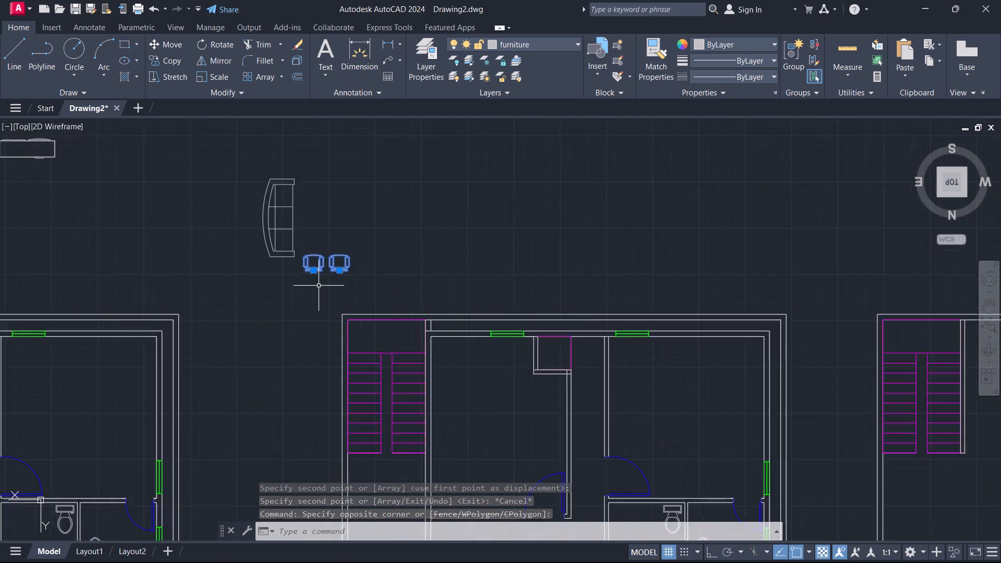
pyautogui.scroll(1, 319, 286)
pyautogui.write('sc')
pyautogui.press('Return')
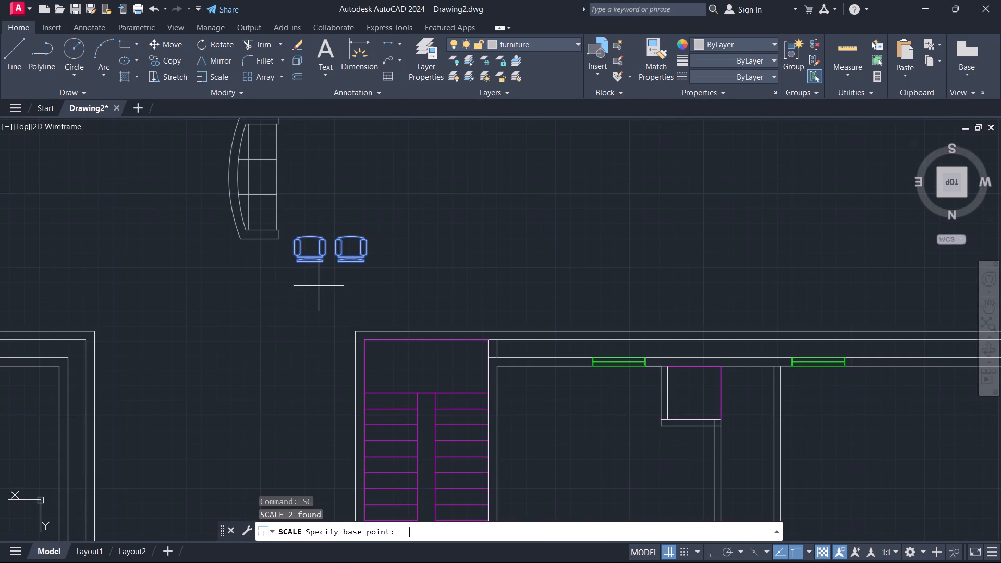
pyautogui.click(309, 264)
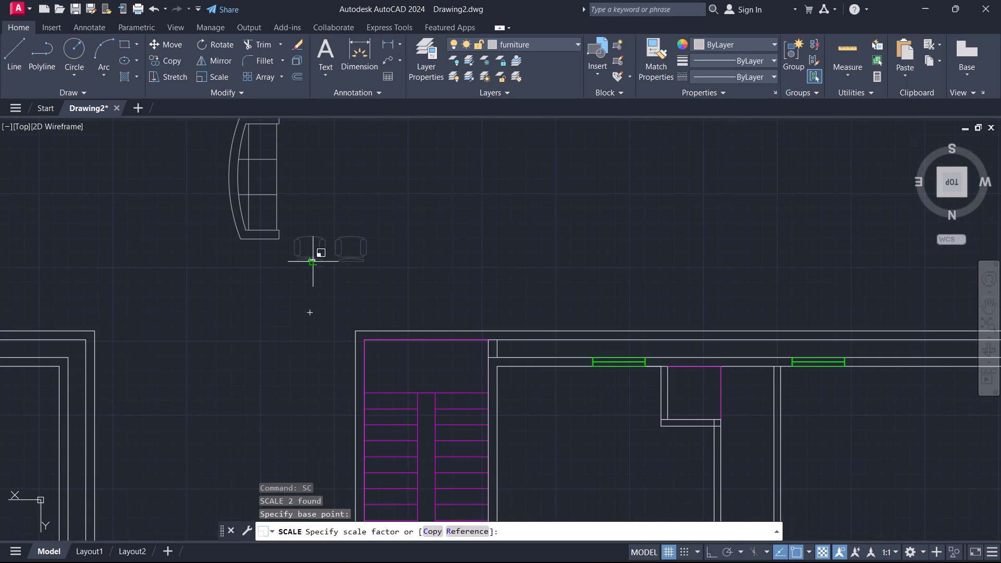
pyautogui.click(343, 270)
# Move the two chairs together slightly closer to the sofa's lower arm.
pyautogui.click(293, 236)
pyautogui.click(404, 284)
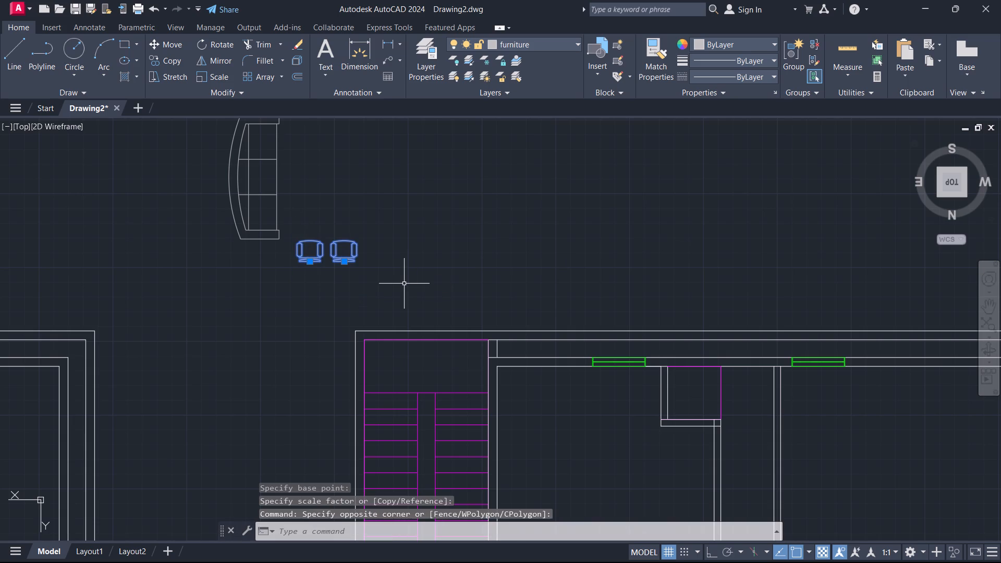
pyautogui.press('m')
pyautogui.press('Return')
pyautogui.scroll(2, 281, 253)
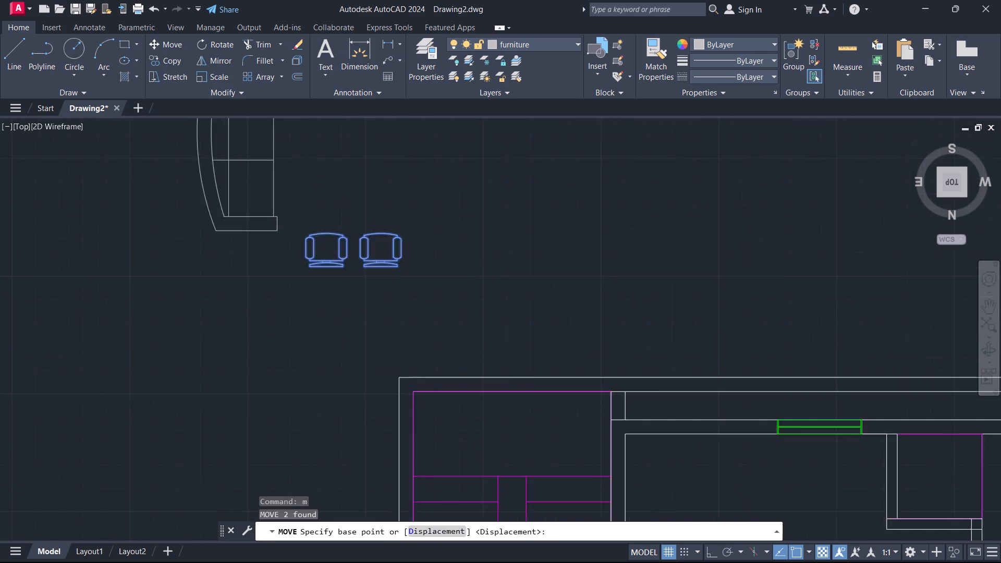
pyautogui.click(353, 279)
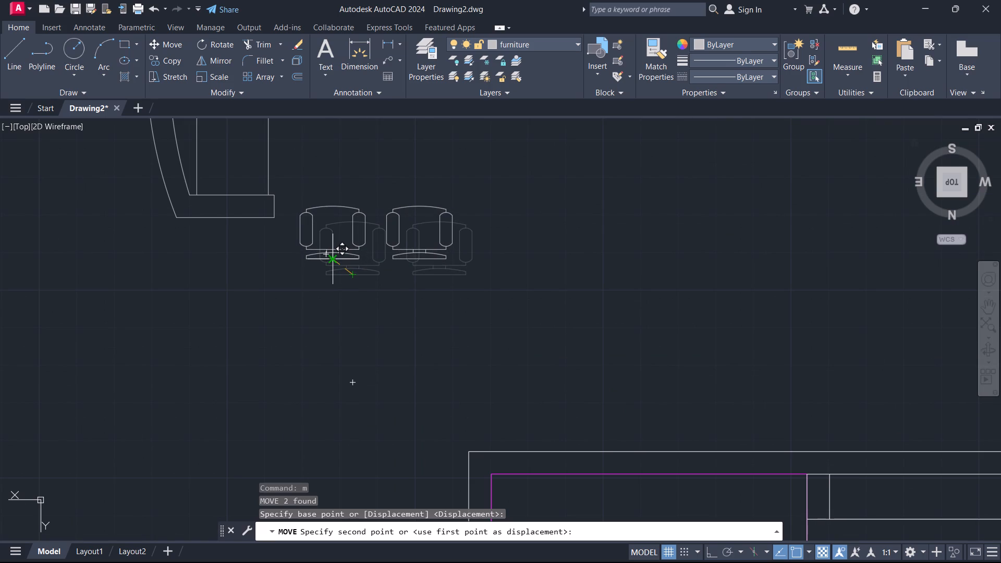
pyautogui.click(333, 261)
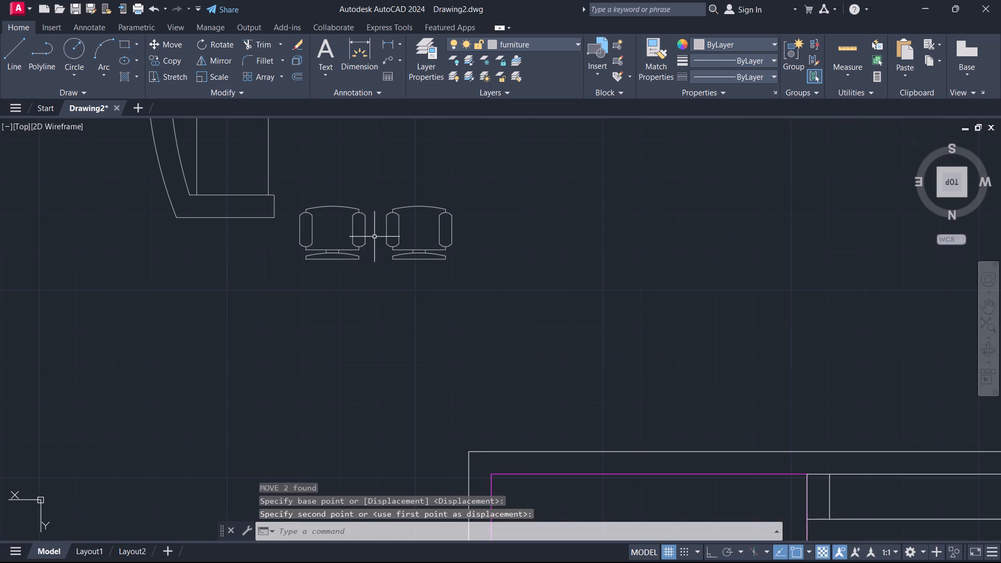
# Mirror both chairs across a horizontal line through the midpoint of the sofa's seat front, keeping the originals.
pyautogui.click(388, 235)
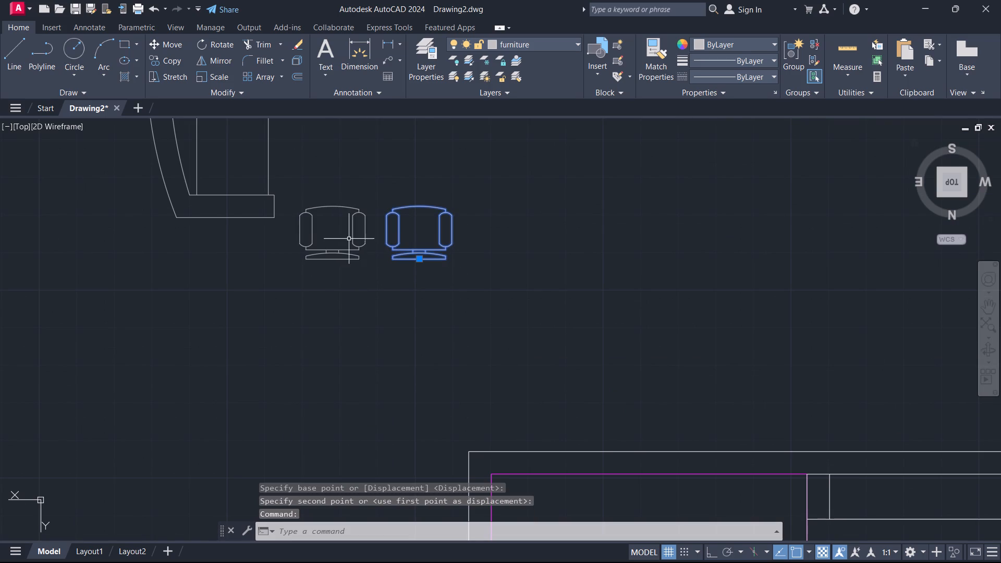
pyautogui.click(352, 237)
pyautogui.write('mo')
pyautogui.press('BackSpace')
pyautogui.press('i')
pyautogui.press('Return')
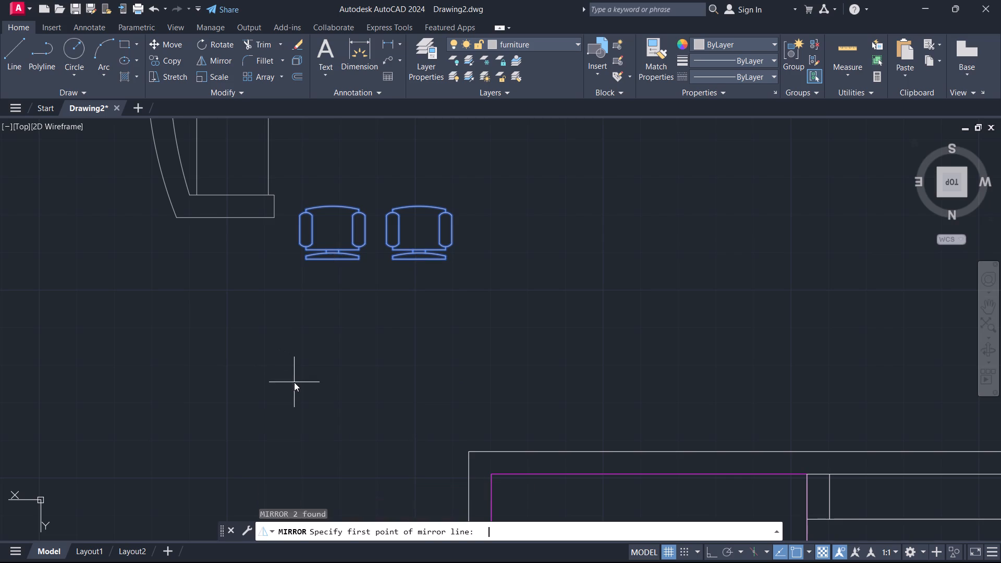
pyautogui.scroll(-1, 289, 370)
pyautogui.moveTo(289, 368); pyautogui.dragTo(257, 441, button='middle')
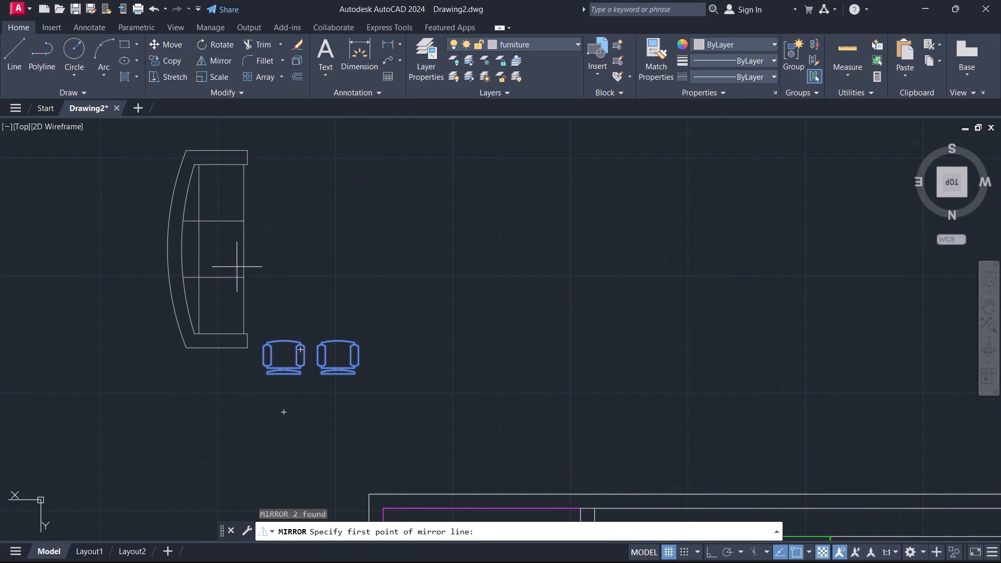
pyautogui.click(244, 250)
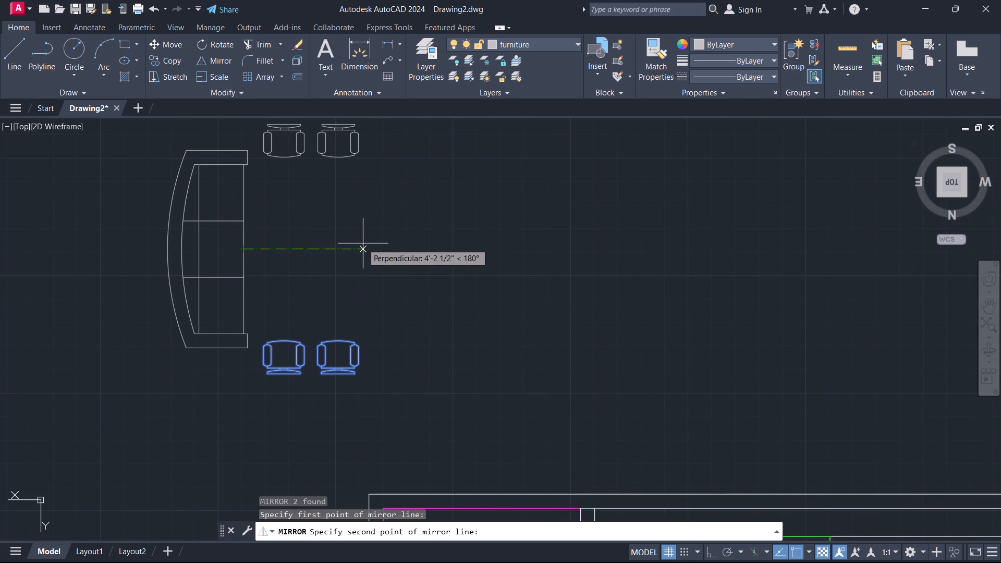
pyautogui.click(363, 243)
pyautogui.press('Return')
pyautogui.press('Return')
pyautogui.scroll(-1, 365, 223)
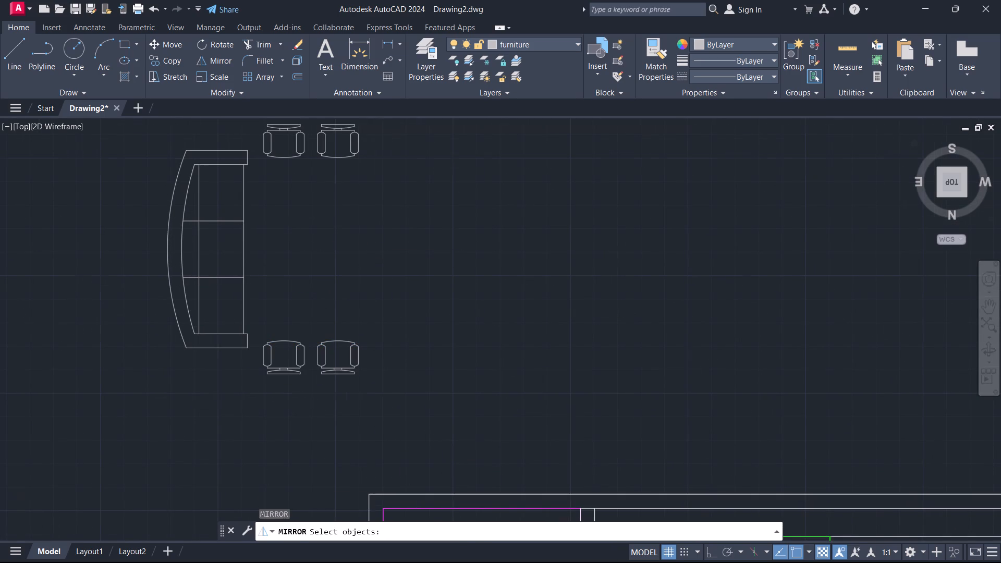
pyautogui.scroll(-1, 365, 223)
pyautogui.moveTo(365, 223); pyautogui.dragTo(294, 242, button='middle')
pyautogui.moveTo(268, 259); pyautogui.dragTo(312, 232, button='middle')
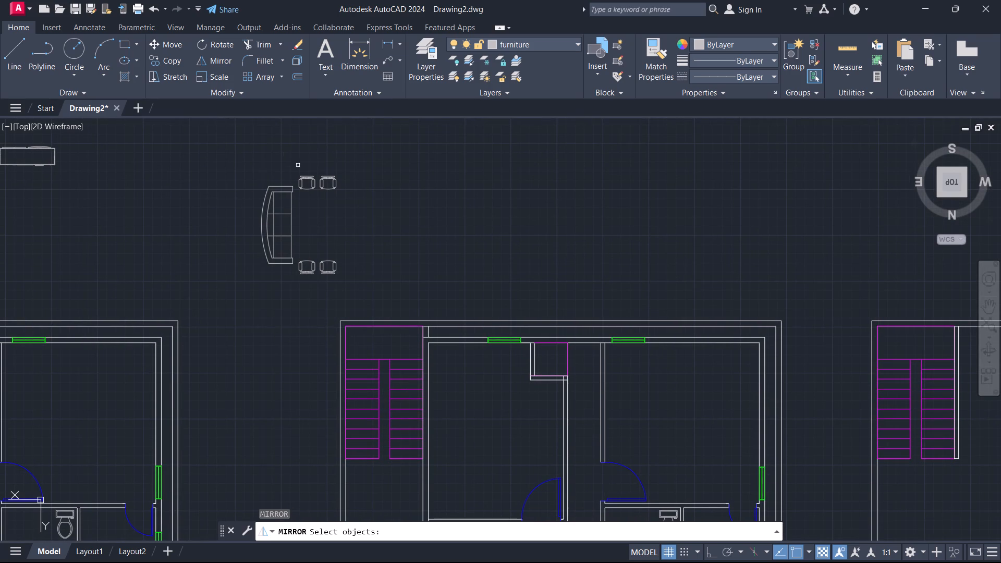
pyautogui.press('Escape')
# Draw a small rectangle with fillet radius 20 between the chair pairs in front of the sofa, entering 20 for the opposite corner.
pyautogui.write('rec')
pyautogui.press('Return')
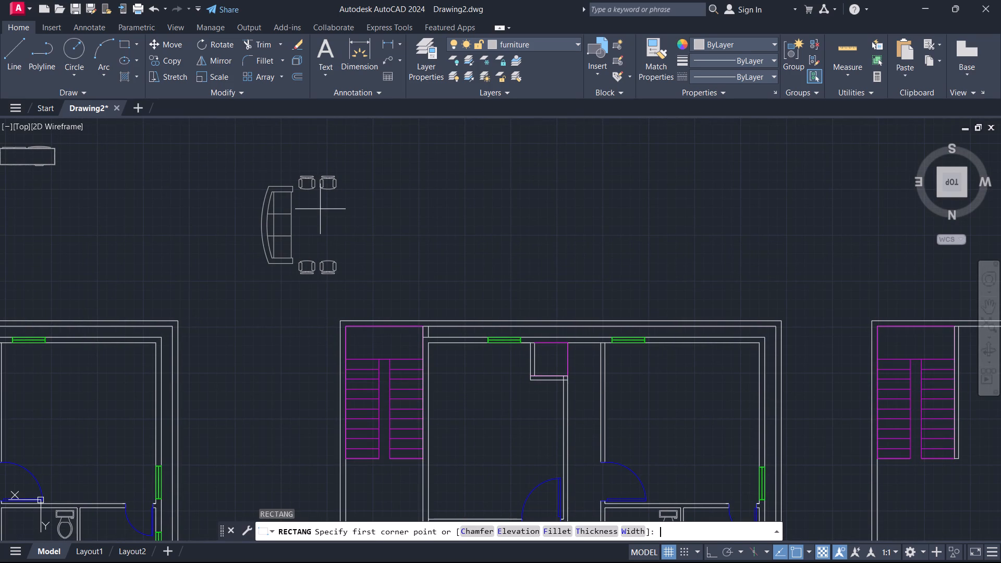
pyautogui.press('f')
pyautogui.press('Return')
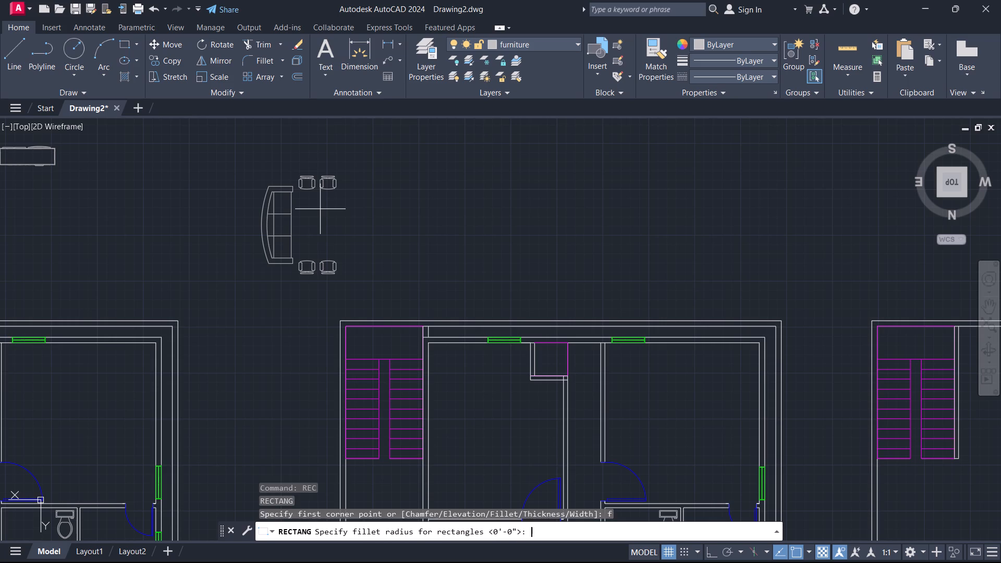
pyautogui.write('20')
pyautogui.press('Return')
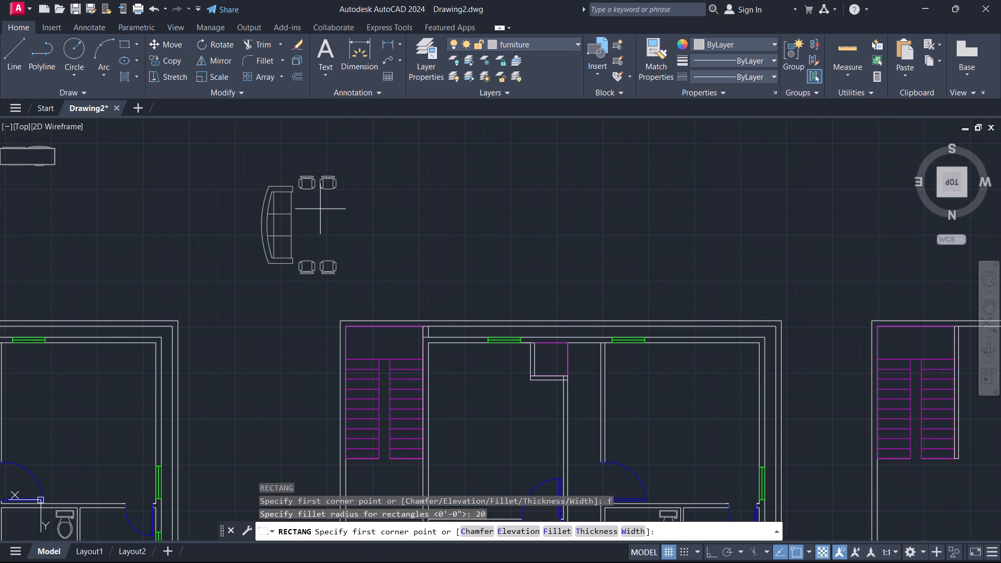
pyautogui.click(308, 206)
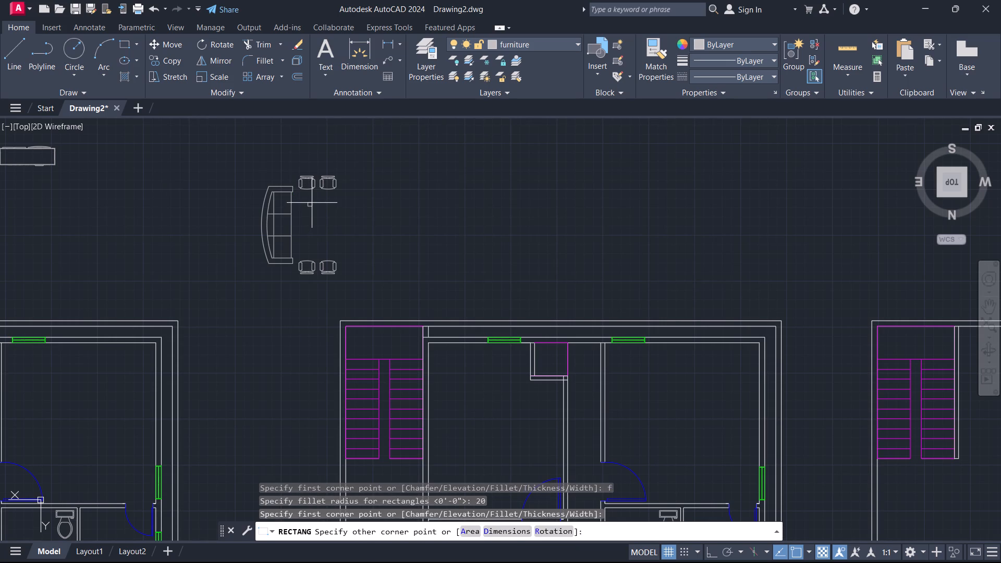
pyautogui.write('20')
pyautogui.press('Return')
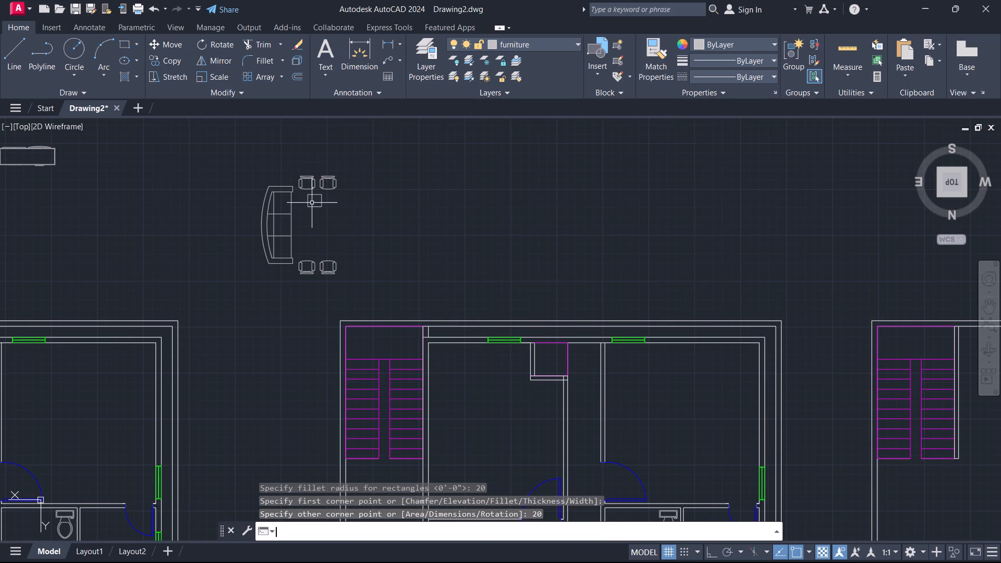
# Erase the small rectangle in front of the sofa.
pyautogui.write('30')
pyautogui.press('Return')
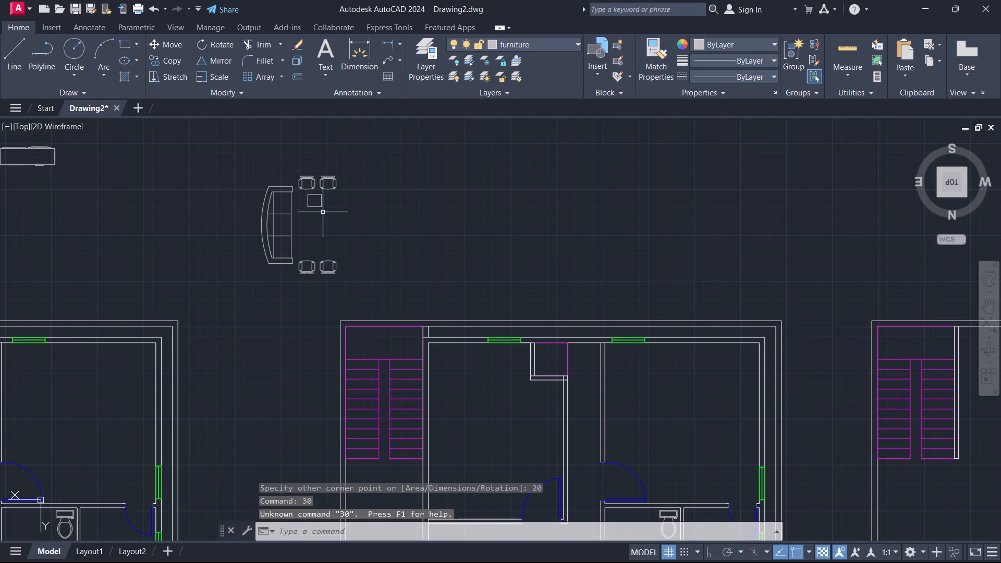
pyautogui.press('Escape')
pyautogui.click(321, 204)
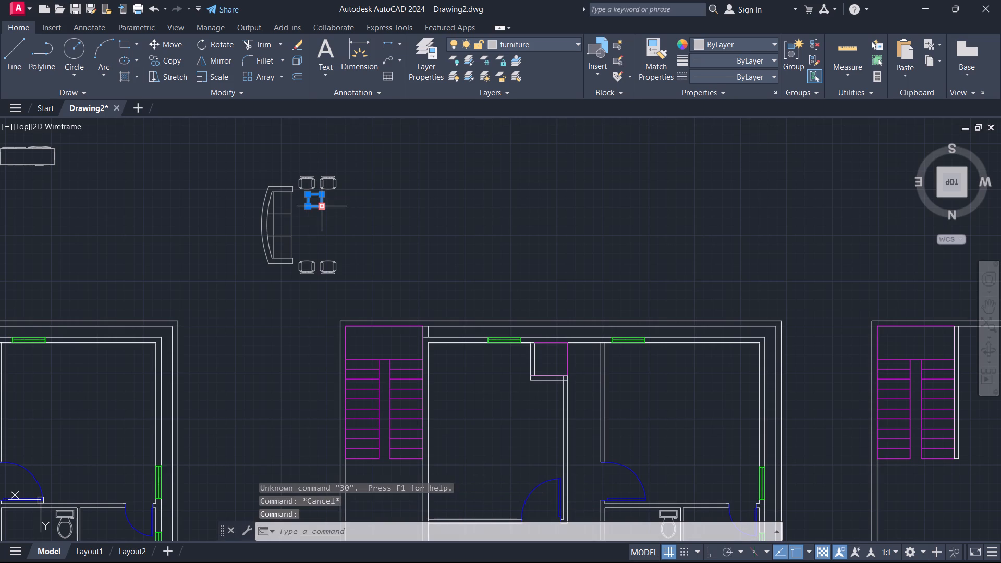
pyautogui.press('e')
pyautogui.press('Return')
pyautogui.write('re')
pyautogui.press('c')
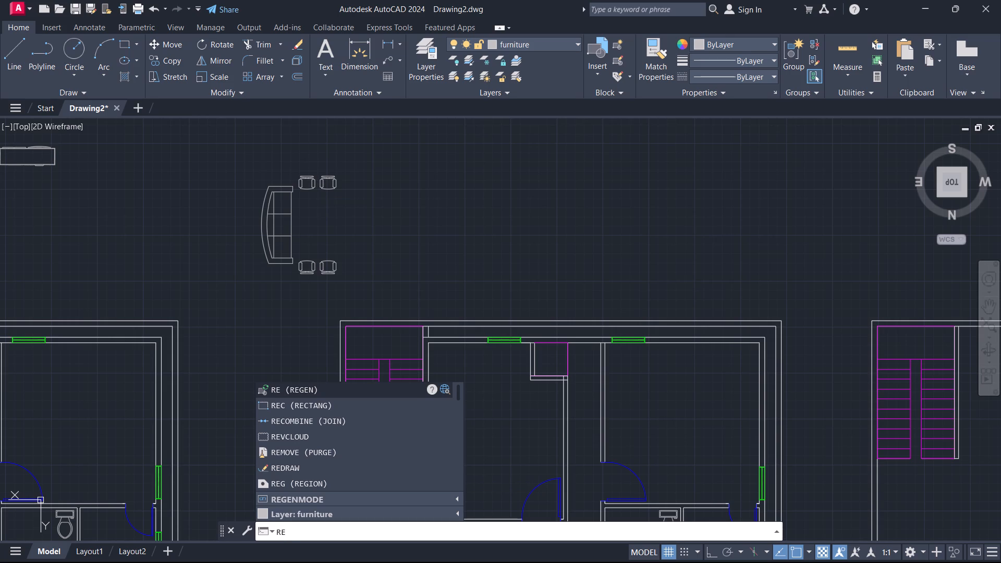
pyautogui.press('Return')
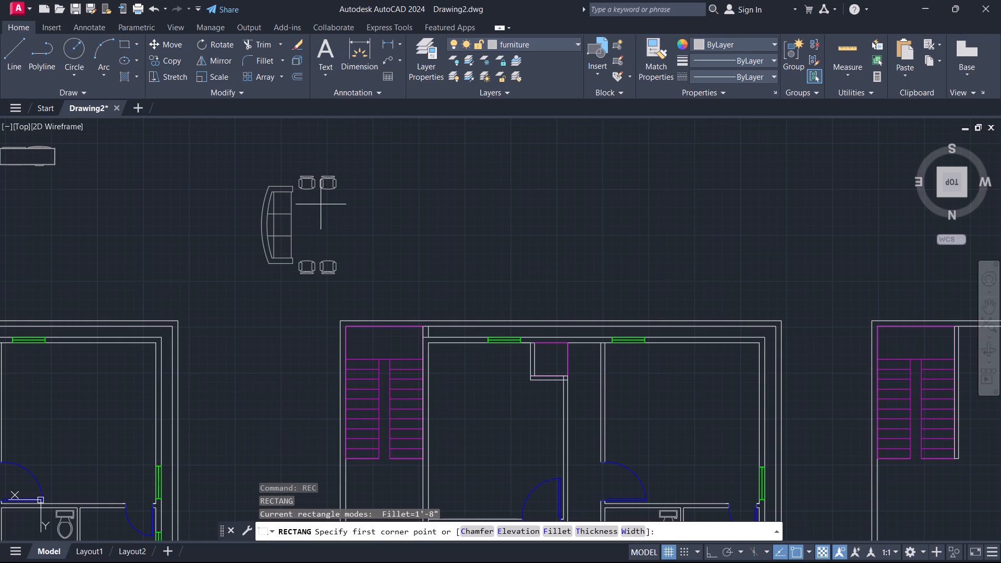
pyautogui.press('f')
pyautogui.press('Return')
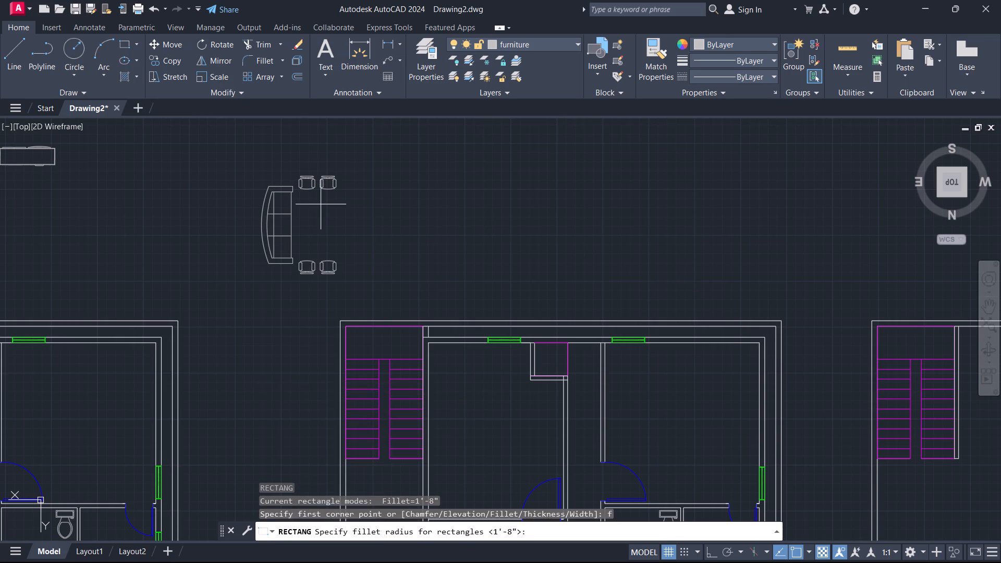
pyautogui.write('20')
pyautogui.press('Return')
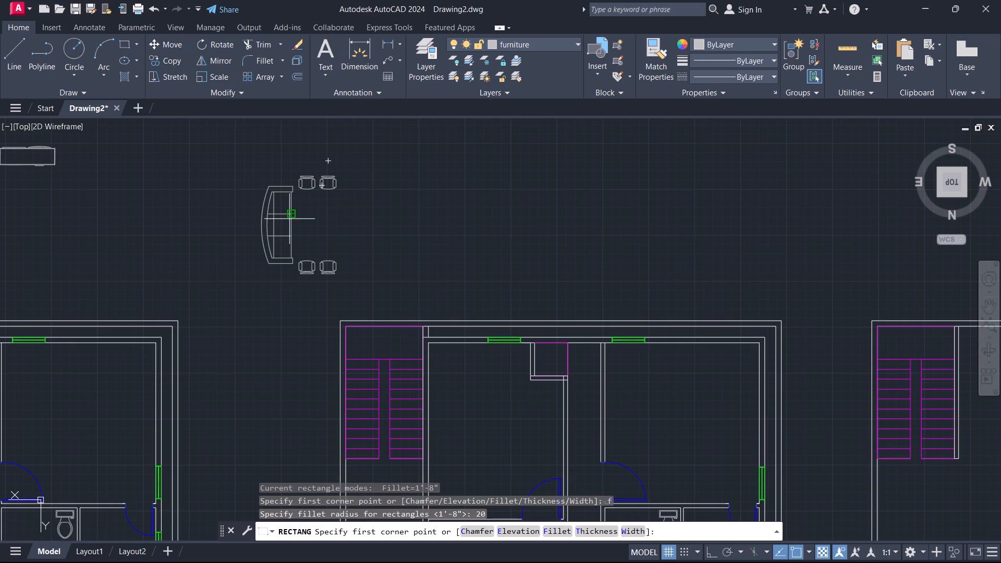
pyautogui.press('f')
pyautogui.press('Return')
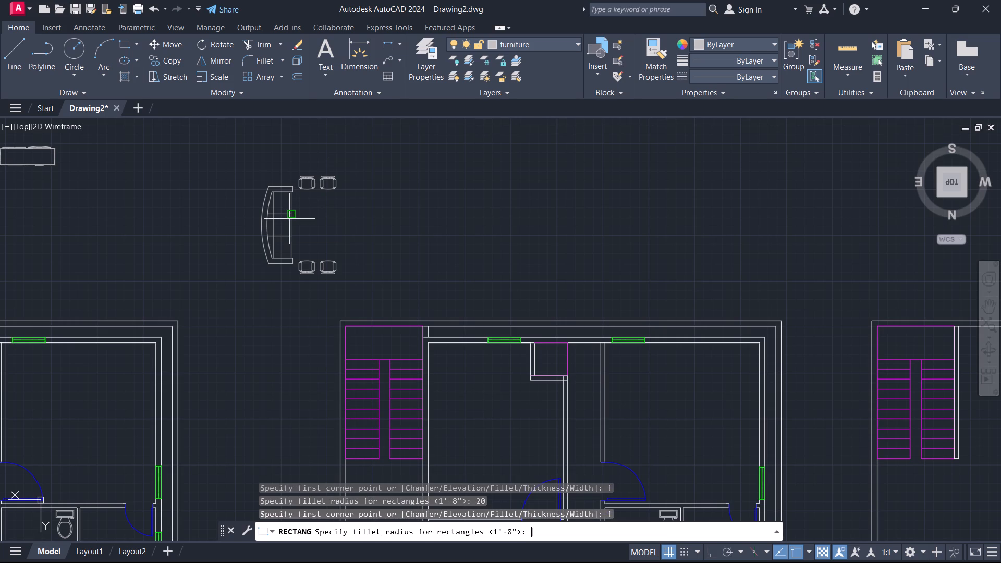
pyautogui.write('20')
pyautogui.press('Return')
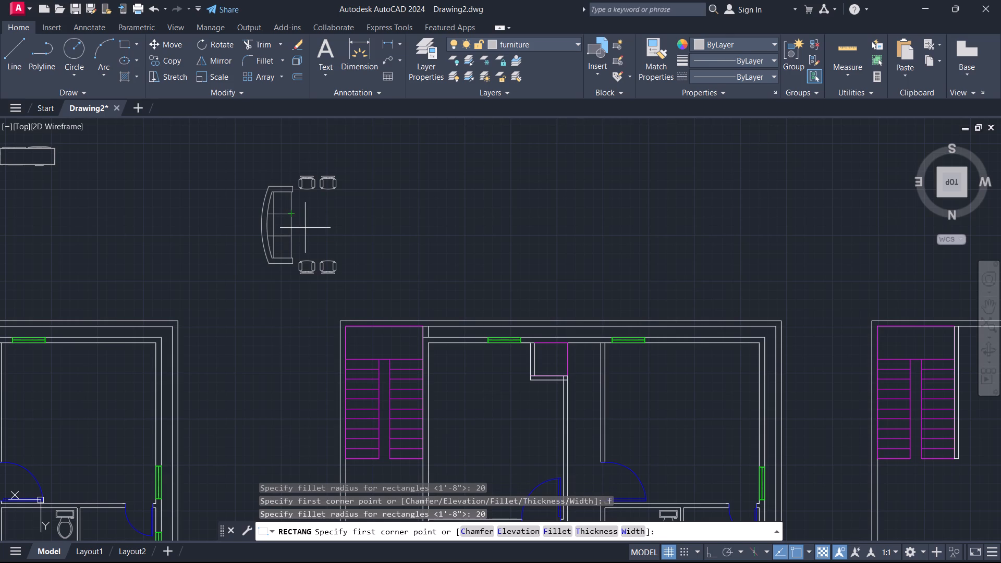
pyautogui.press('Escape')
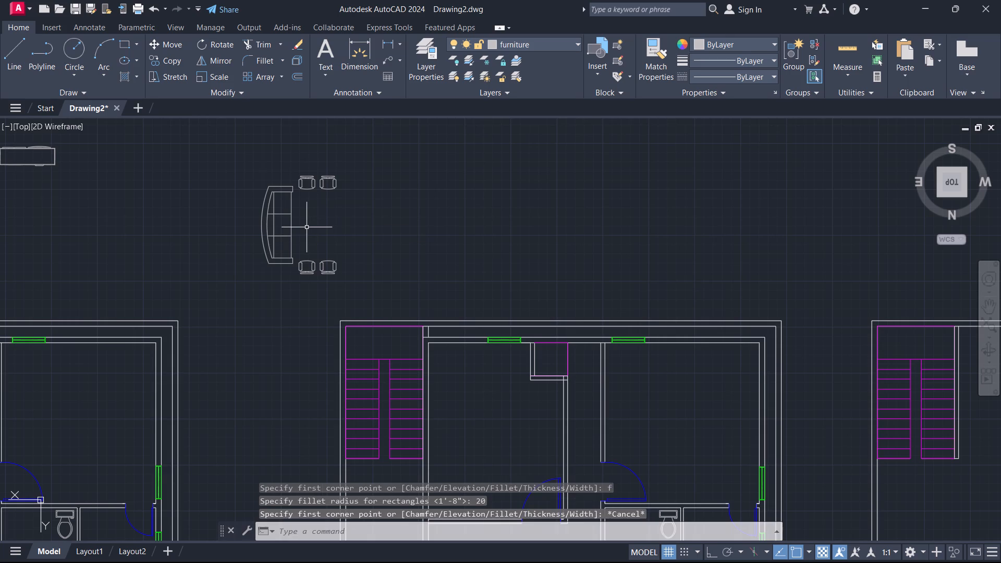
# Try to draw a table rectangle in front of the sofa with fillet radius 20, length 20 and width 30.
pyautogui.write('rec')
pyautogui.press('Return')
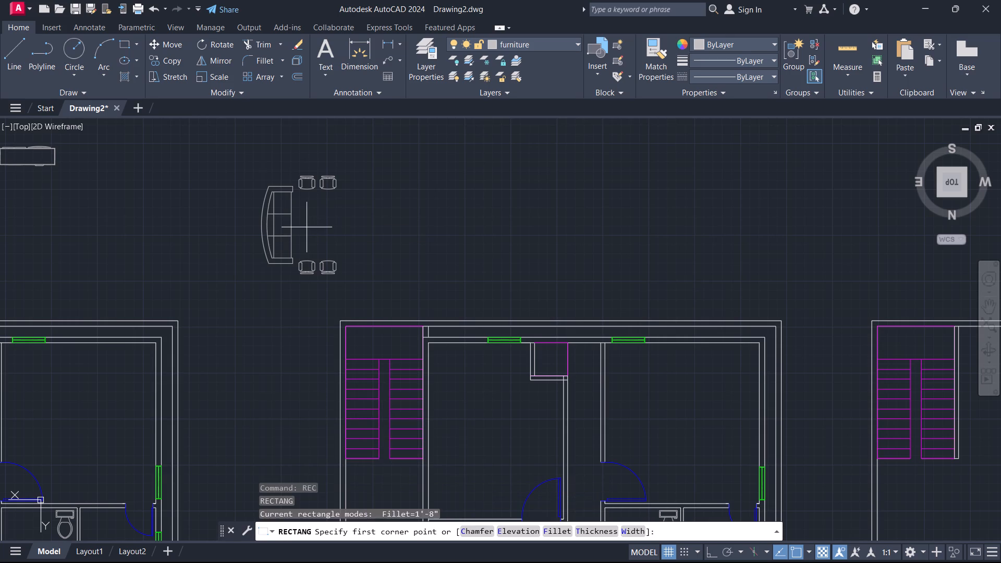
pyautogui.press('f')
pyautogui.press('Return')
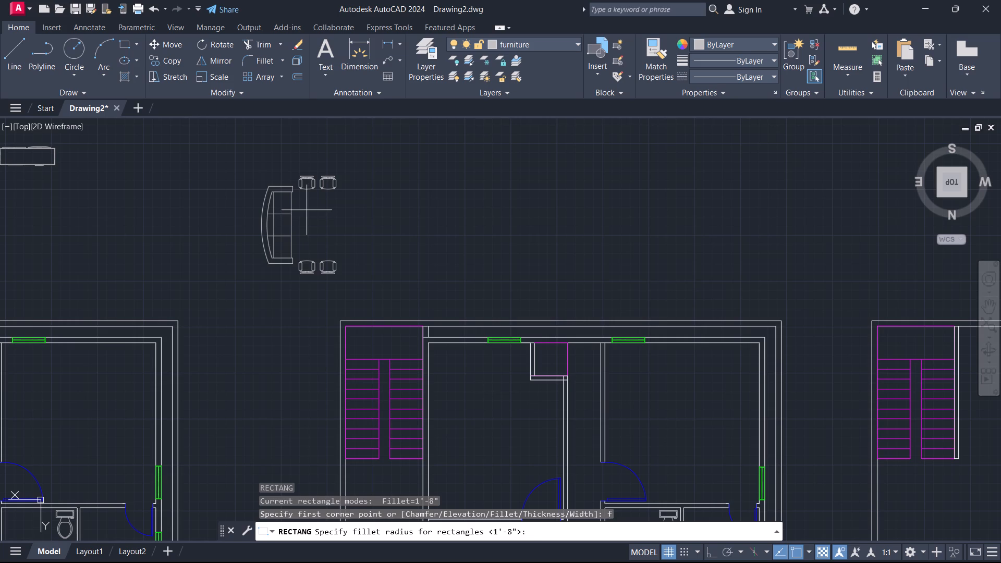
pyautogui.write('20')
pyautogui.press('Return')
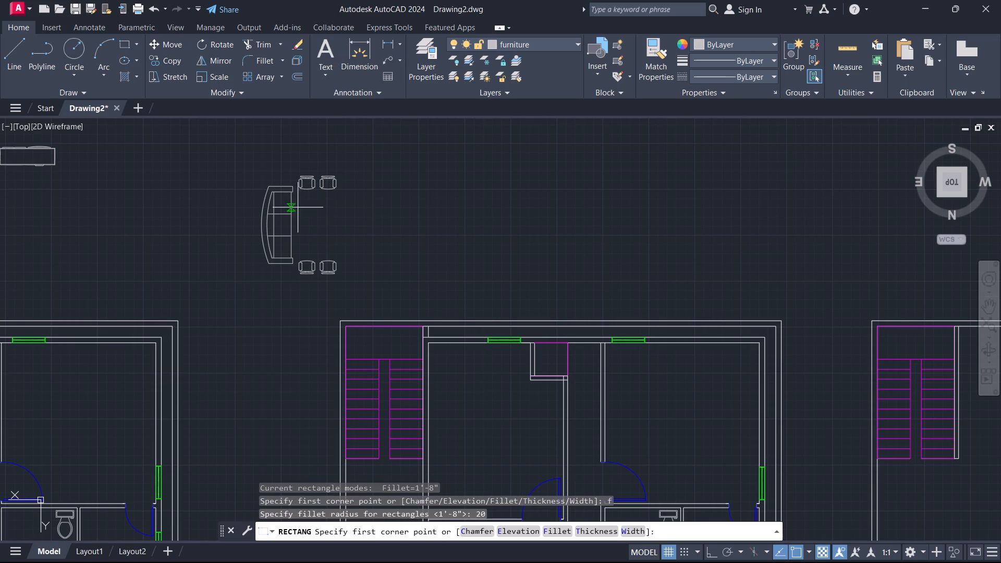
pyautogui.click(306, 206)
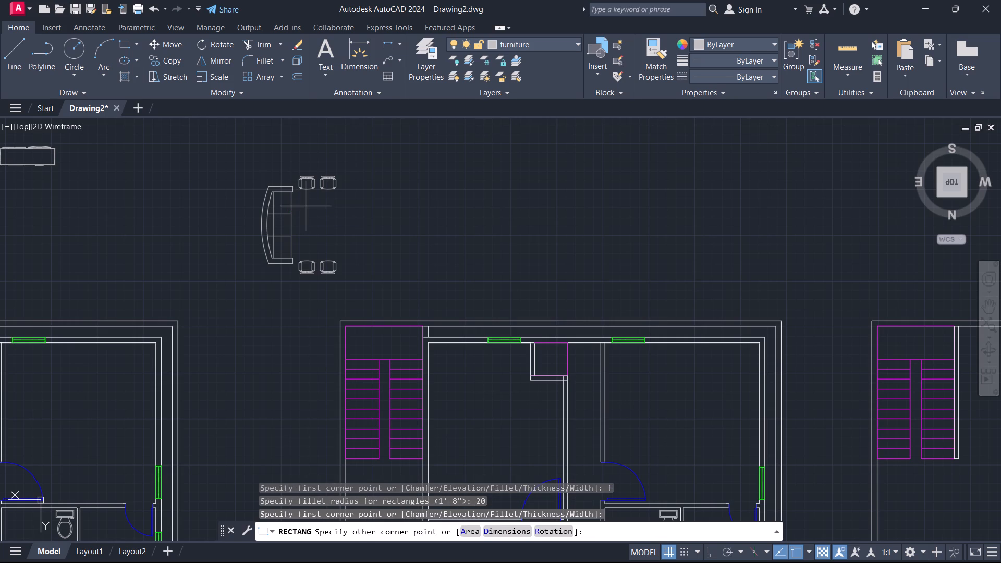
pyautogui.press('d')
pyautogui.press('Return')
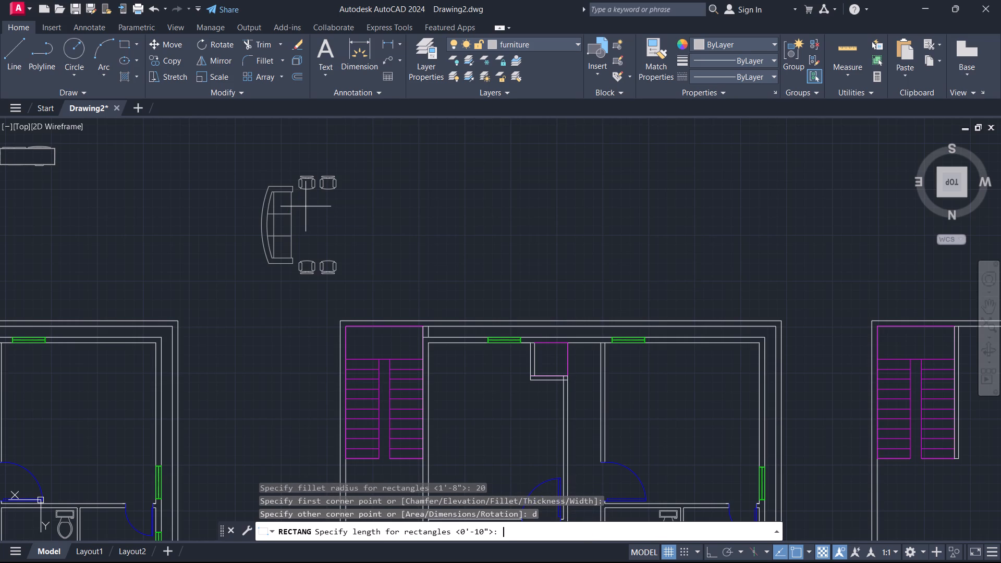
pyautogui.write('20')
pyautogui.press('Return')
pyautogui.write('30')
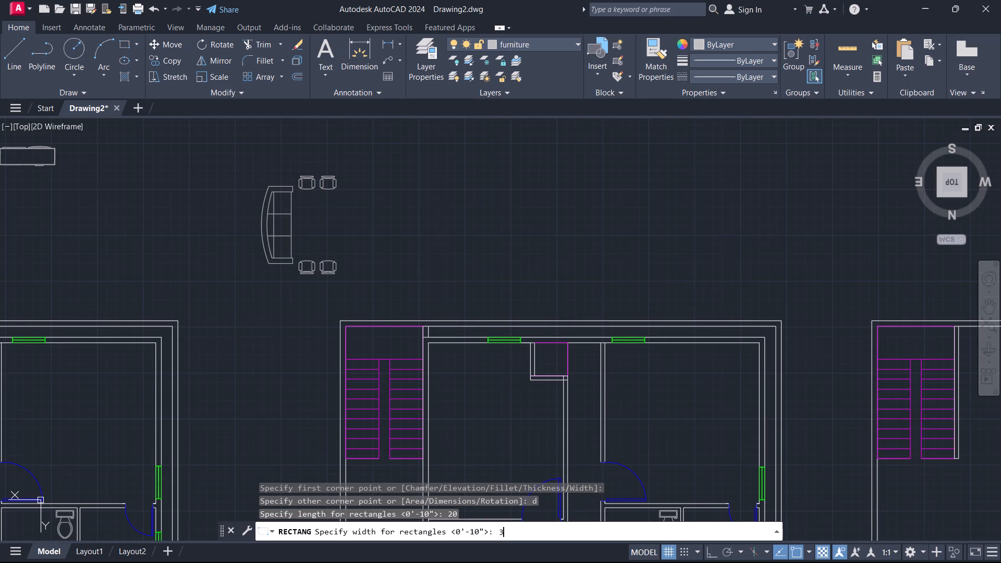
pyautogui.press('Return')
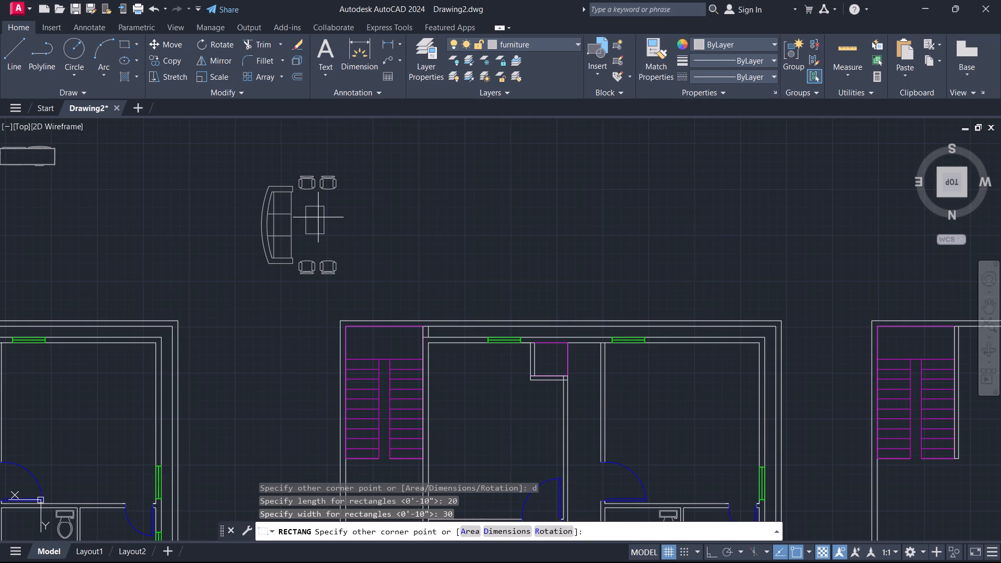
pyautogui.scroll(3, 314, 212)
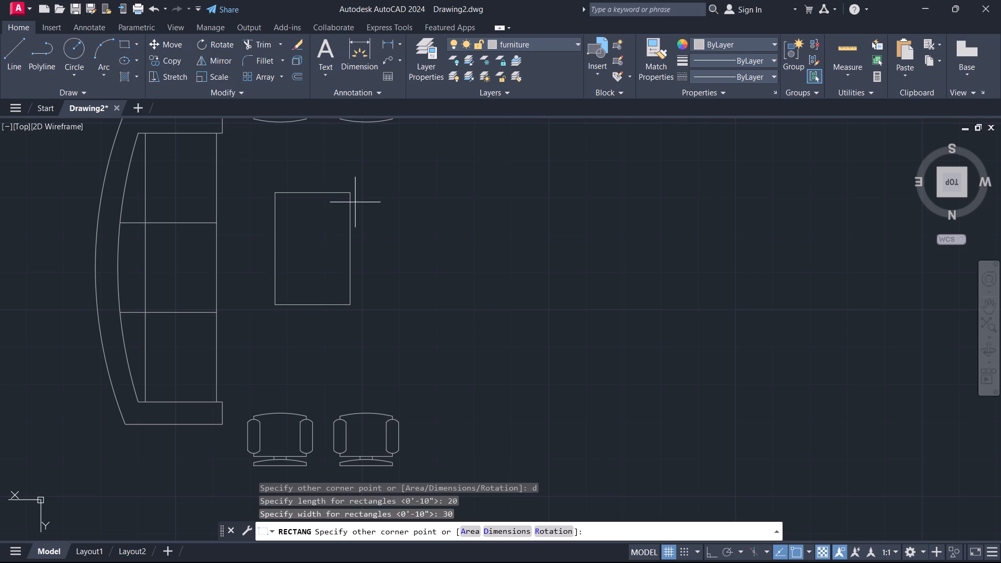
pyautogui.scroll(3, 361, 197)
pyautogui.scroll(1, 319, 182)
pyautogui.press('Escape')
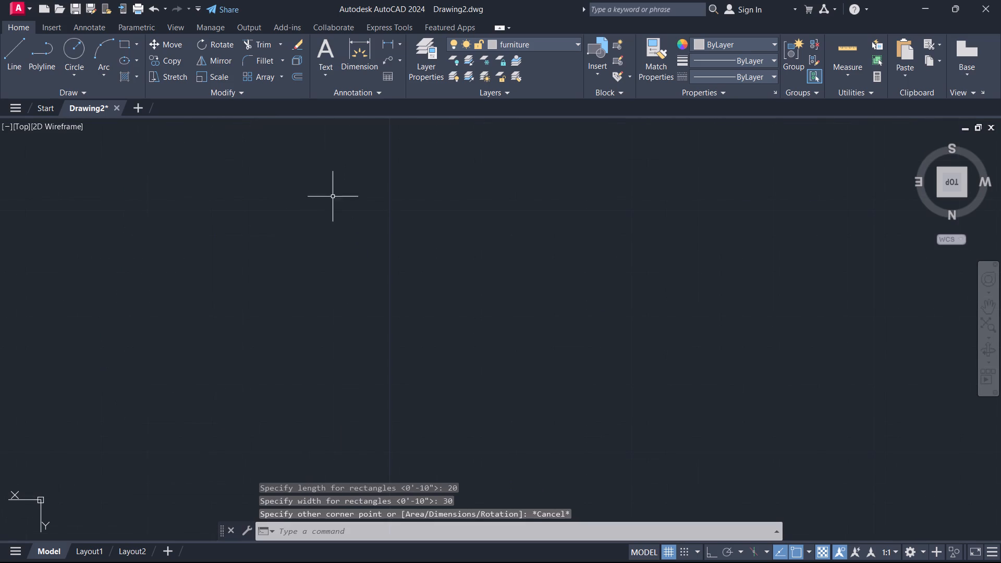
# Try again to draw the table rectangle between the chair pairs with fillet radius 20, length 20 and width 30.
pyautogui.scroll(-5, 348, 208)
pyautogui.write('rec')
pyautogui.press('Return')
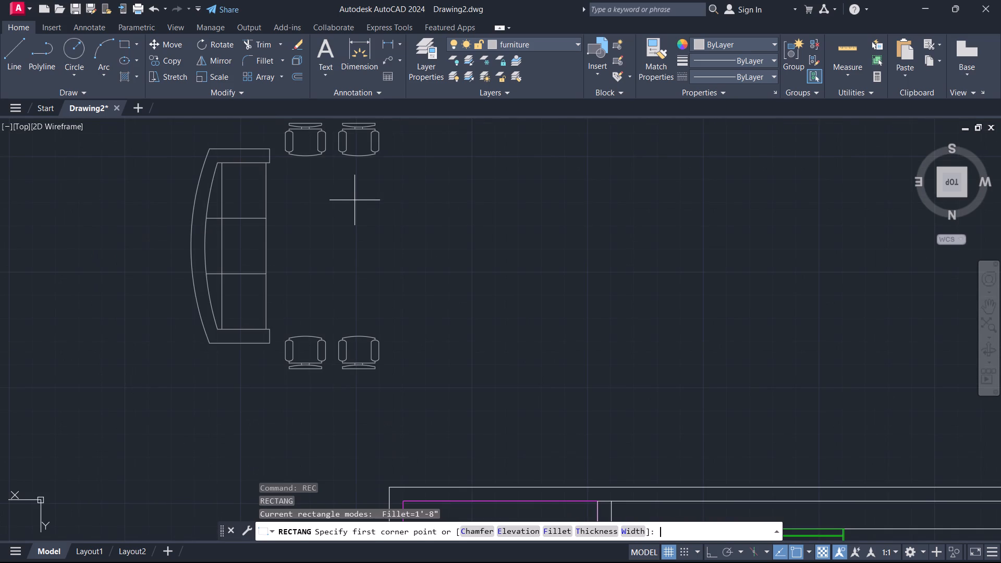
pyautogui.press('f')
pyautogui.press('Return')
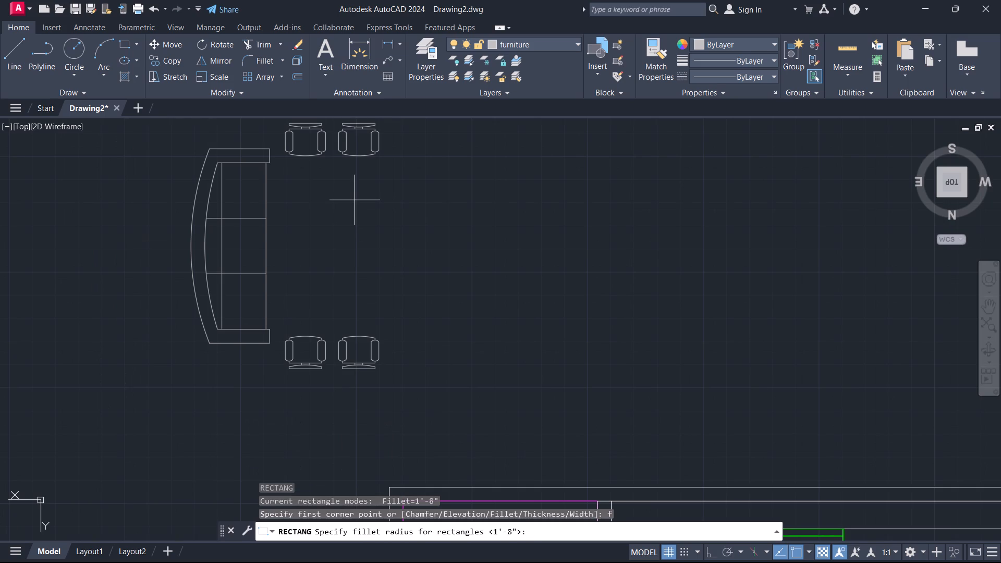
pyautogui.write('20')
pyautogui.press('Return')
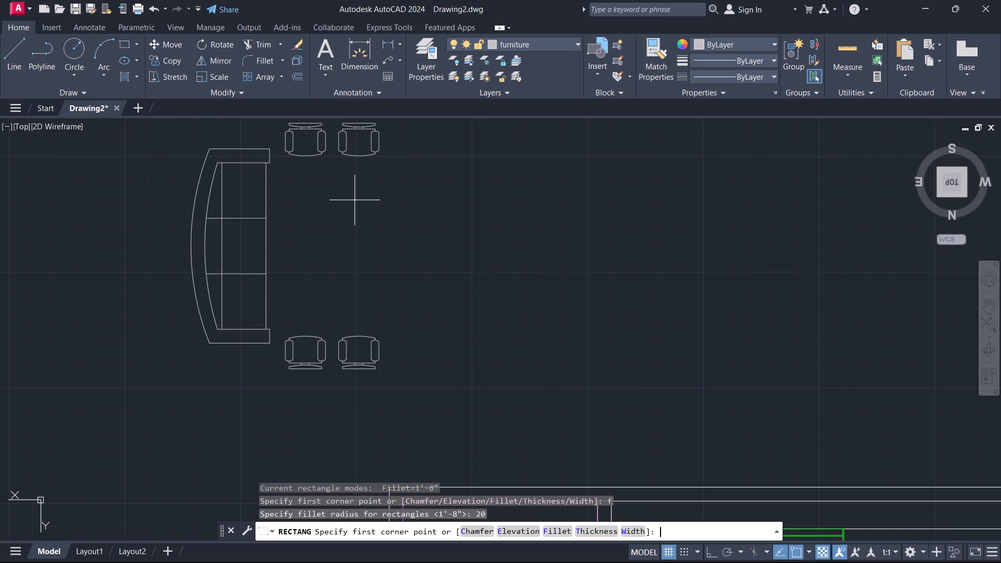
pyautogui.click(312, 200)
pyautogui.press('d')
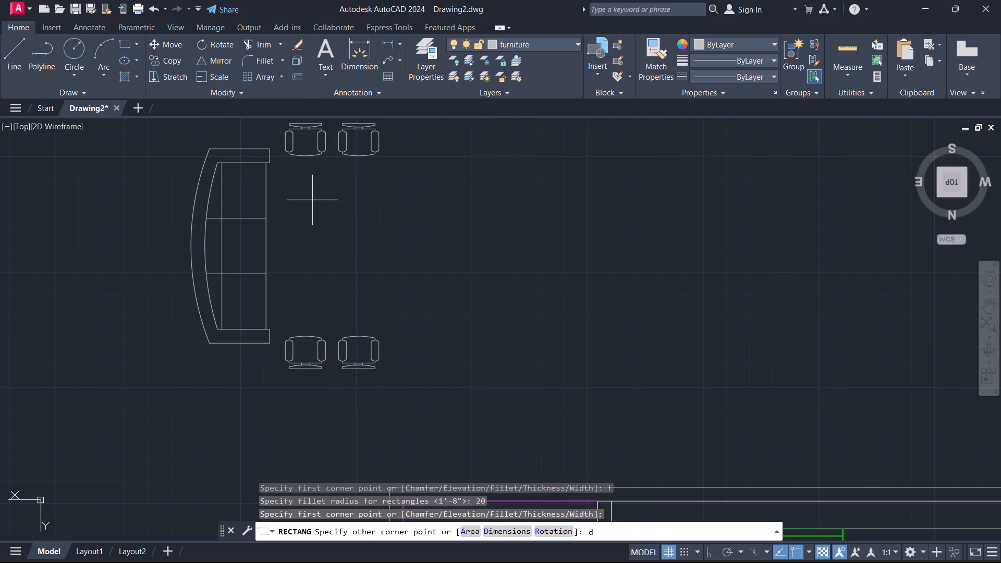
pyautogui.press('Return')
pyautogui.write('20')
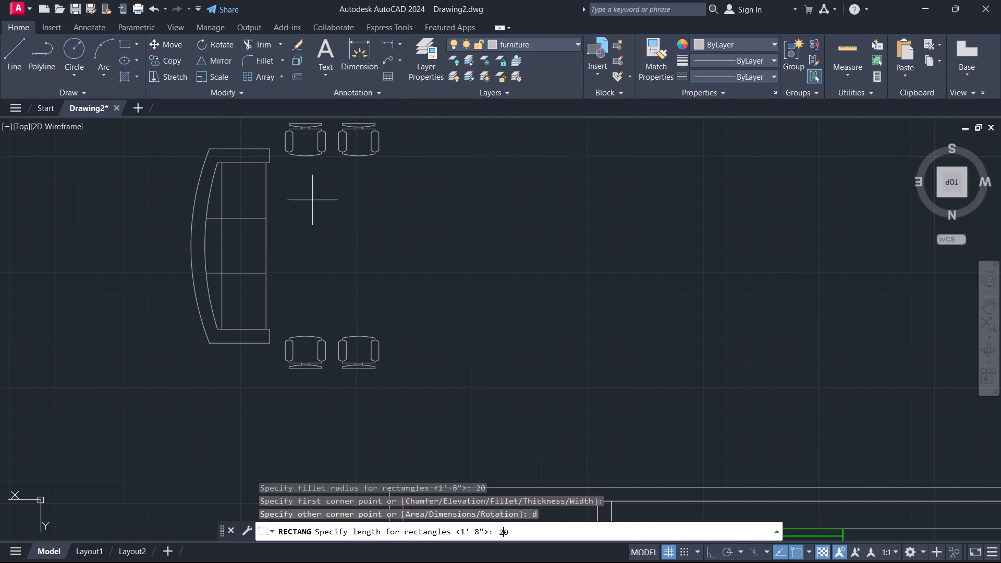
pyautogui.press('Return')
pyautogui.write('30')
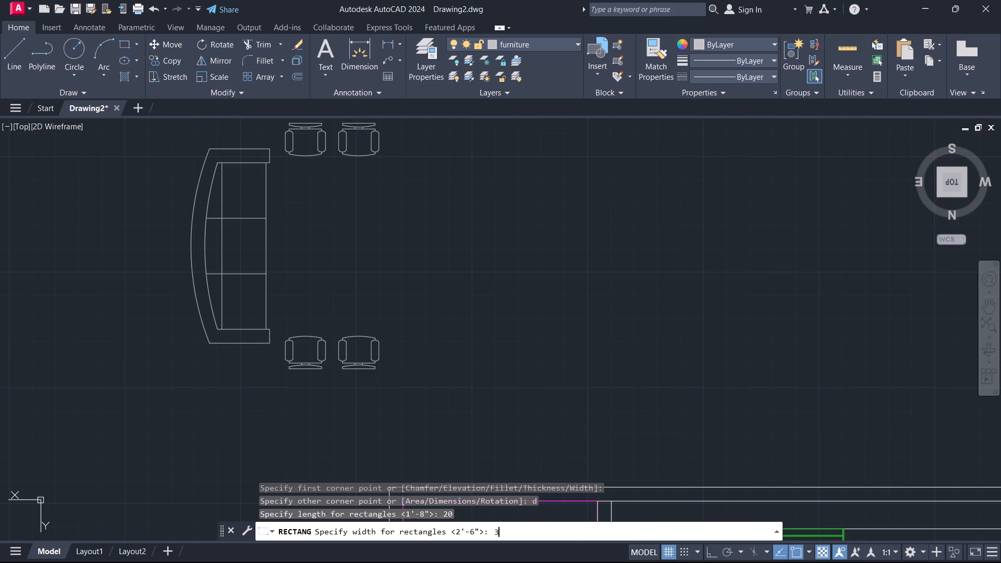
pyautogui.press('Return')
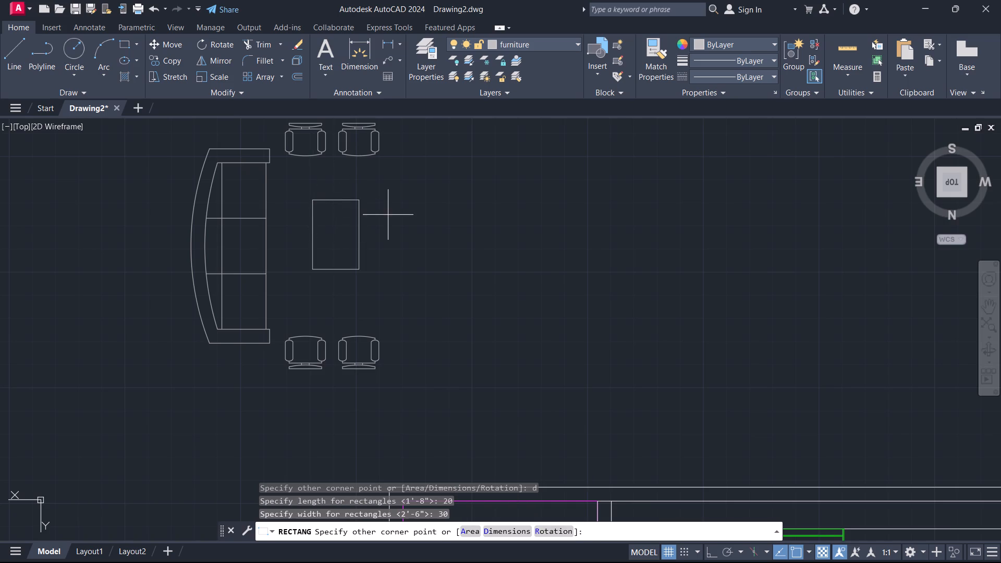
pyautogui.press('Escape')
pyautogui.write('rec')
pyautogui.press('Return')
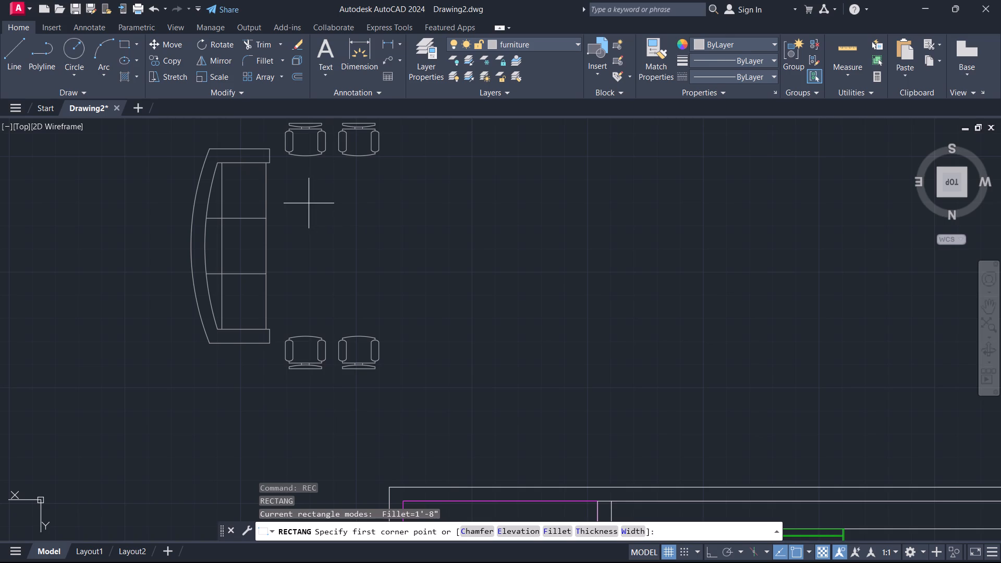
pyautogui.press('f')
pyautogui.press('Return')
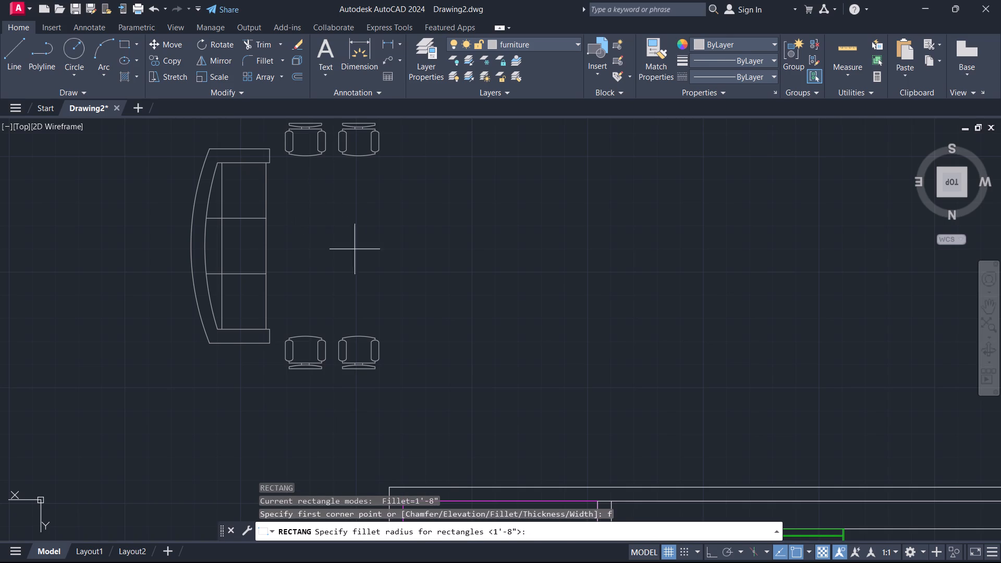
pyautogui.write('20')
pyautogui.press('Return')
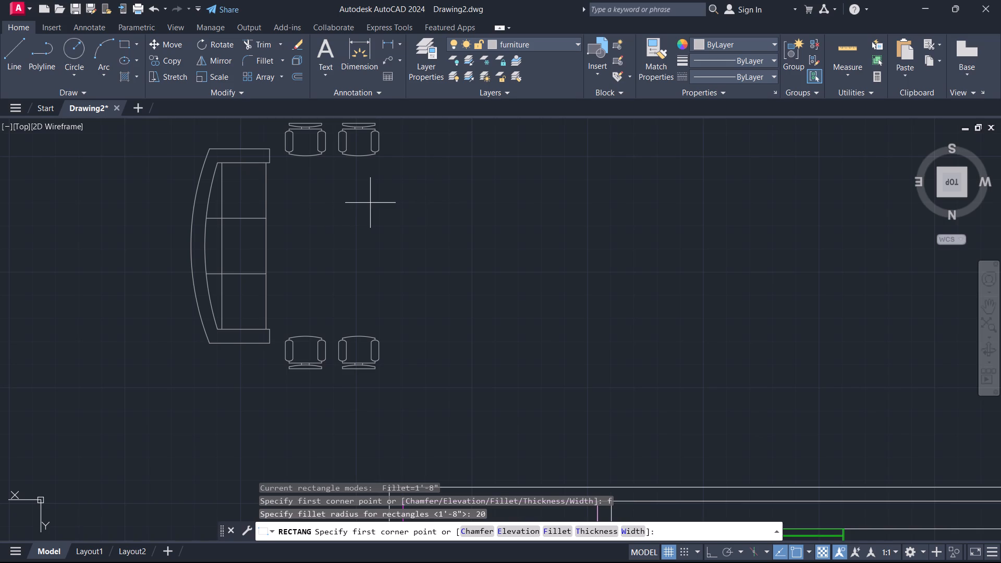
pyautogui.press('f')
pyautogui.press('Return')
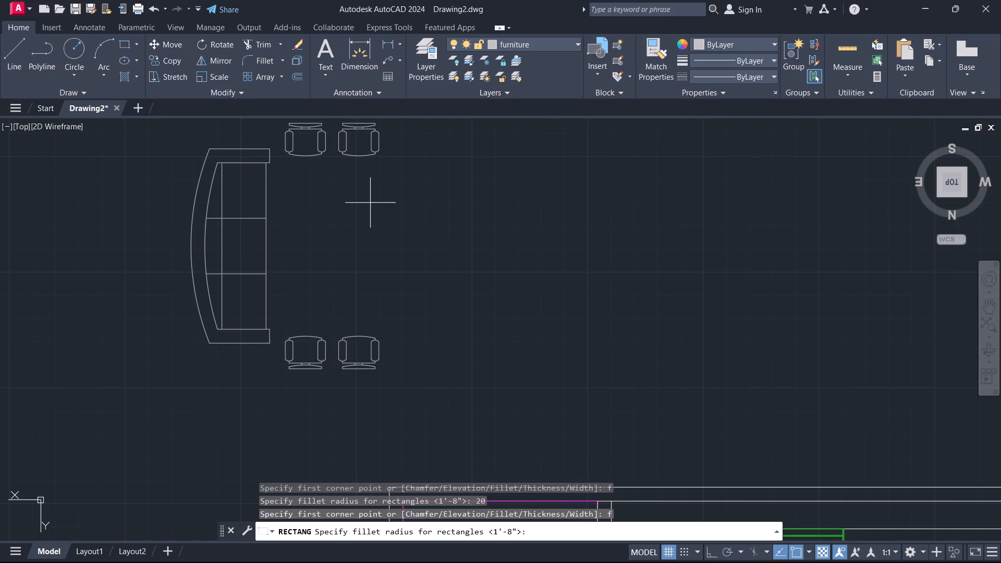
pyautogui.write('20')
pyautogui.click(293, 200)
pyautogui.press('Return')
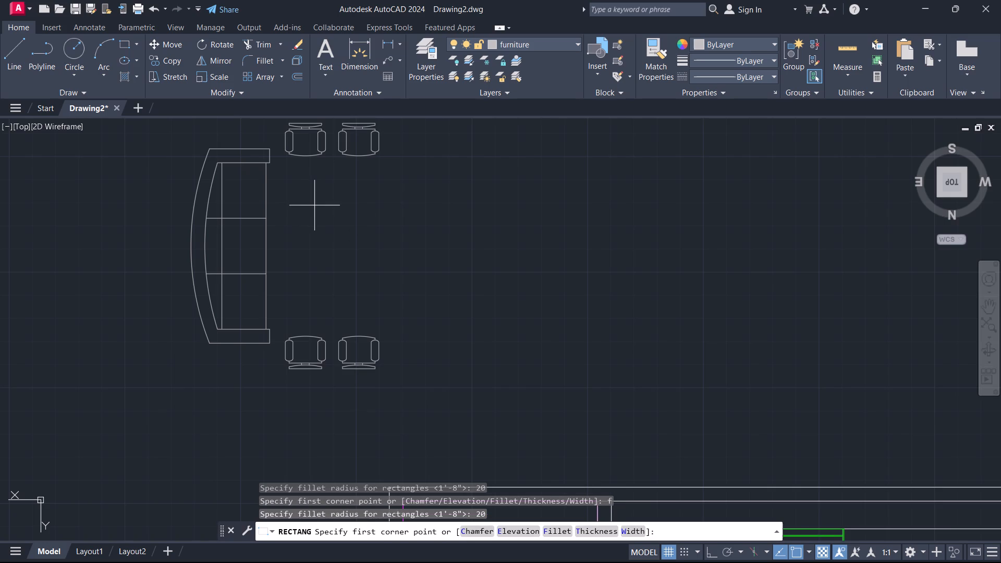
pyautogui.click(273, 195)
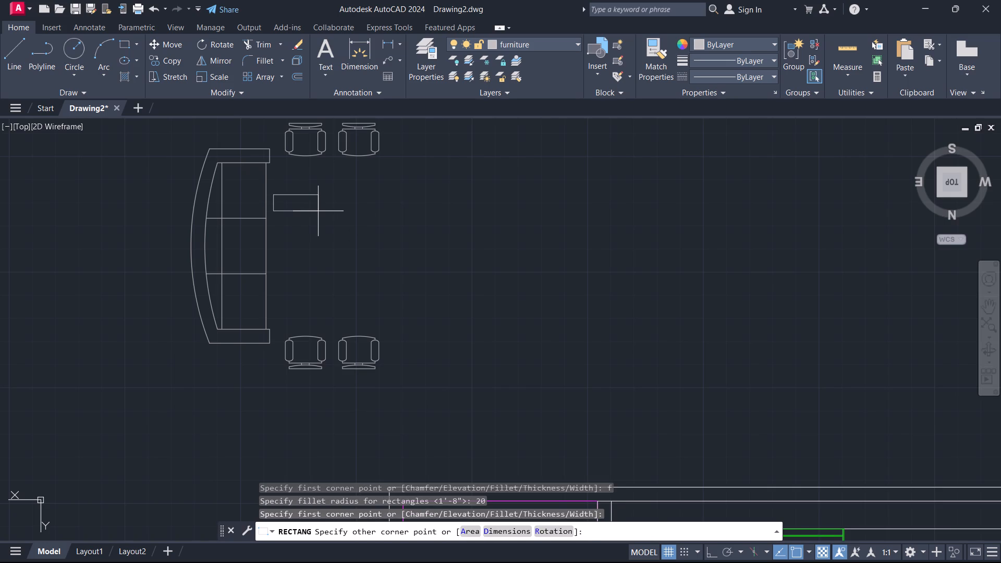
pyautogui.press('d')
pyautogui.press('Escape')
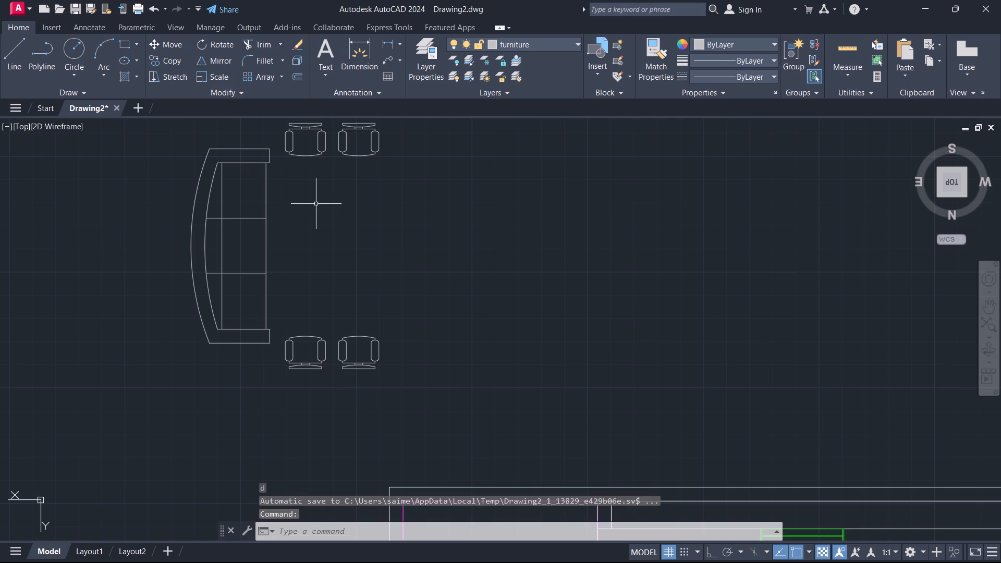
# Draw the table rectangle freehand between the chair pairs in front of the sofa, with the rectangle fillet radius set to 20.
pyautogui.write('rec')
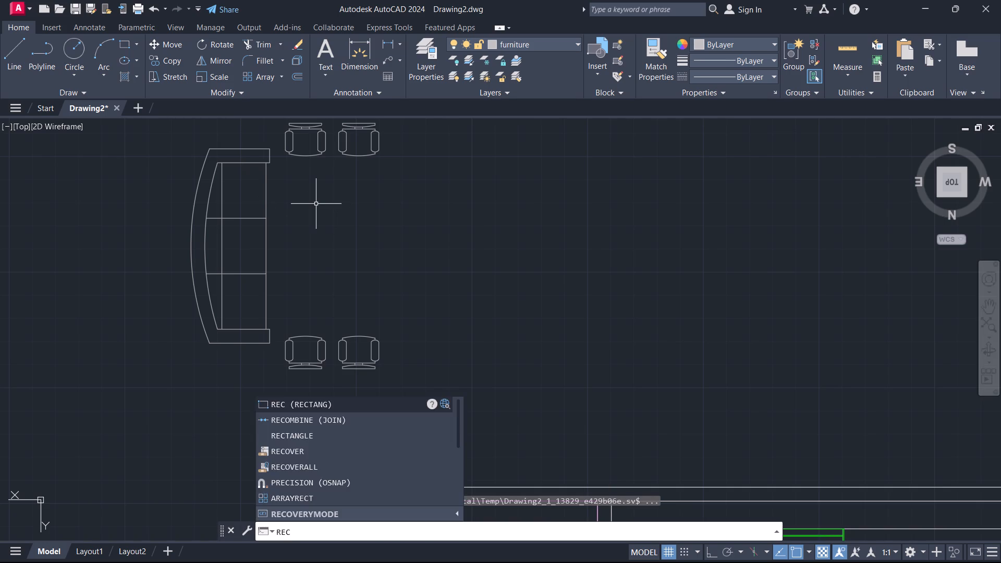
pyautogui.press('Return')
pyautogui.press('f')
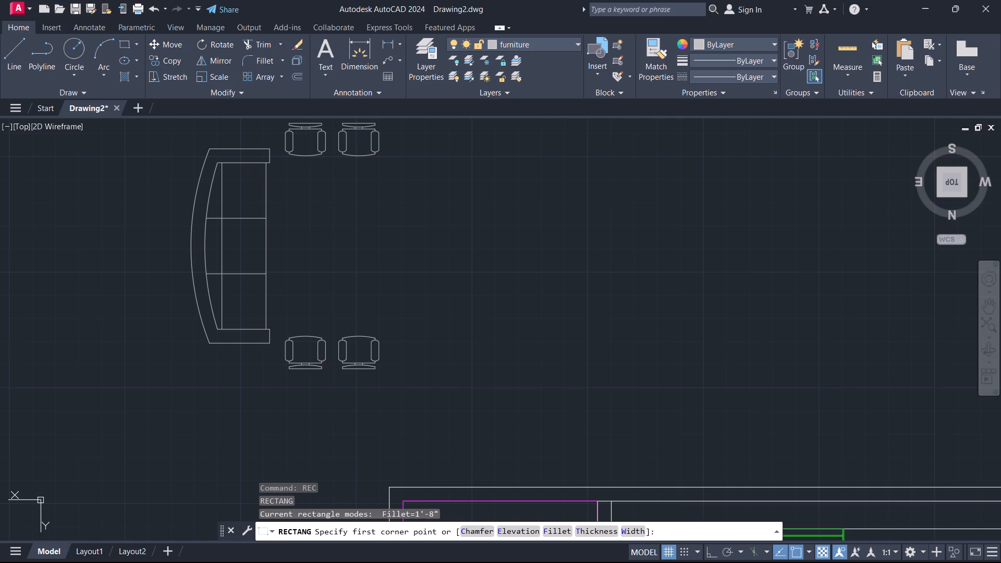
pyautogui.press('Return')
pyautogui.write('20')
pyautogui.press('Return')
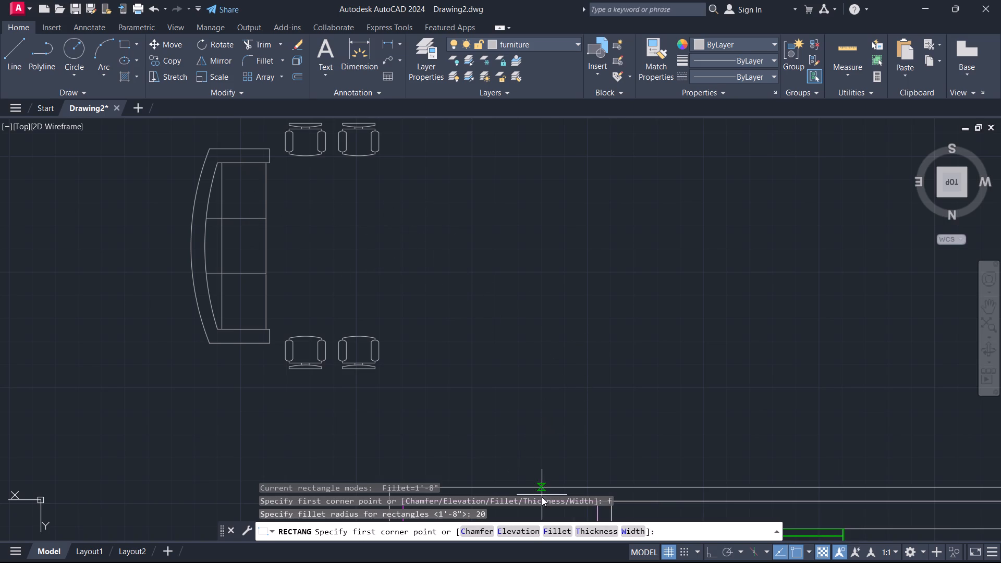
pyautogui.click(306, 207)
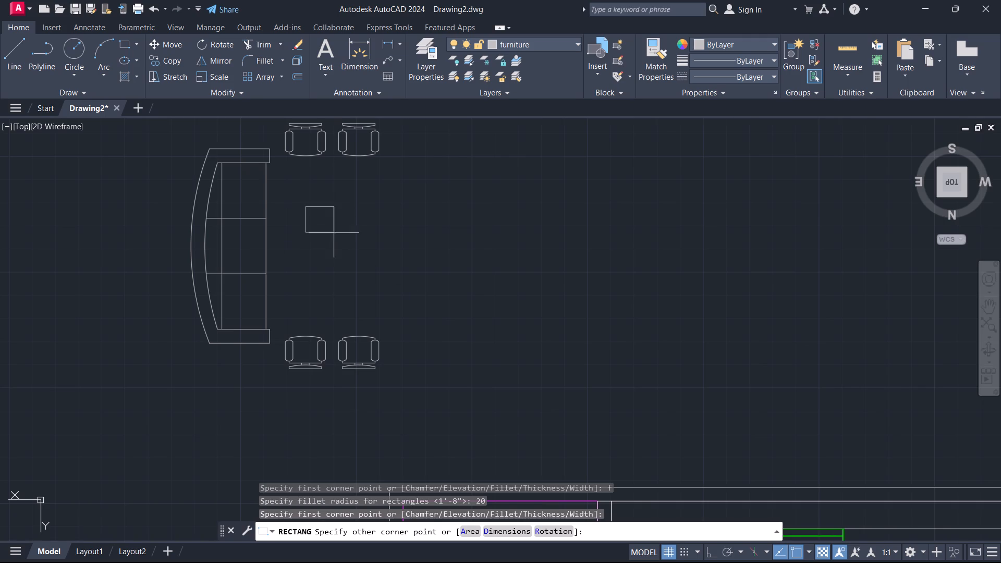
pyautogui.click(345, 281)
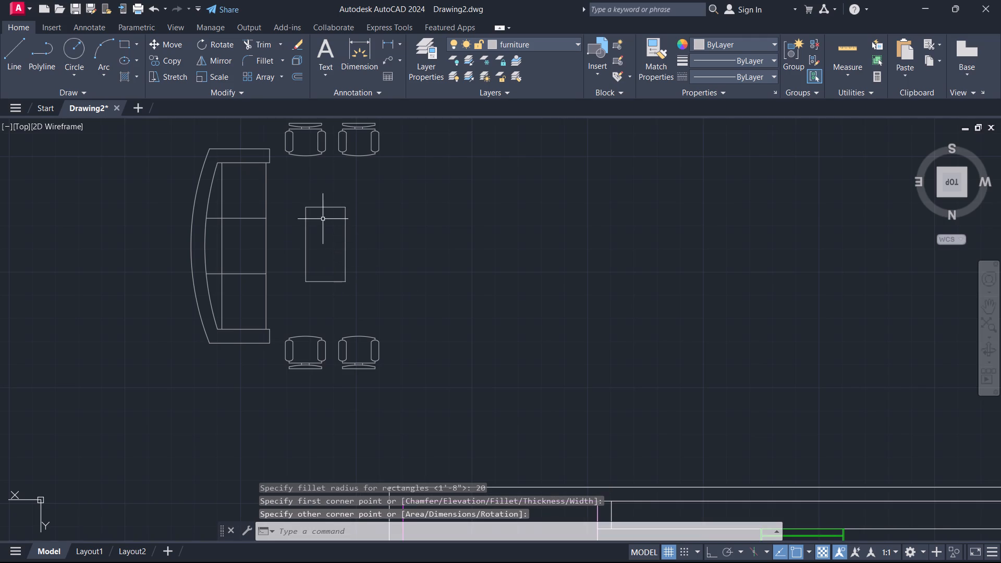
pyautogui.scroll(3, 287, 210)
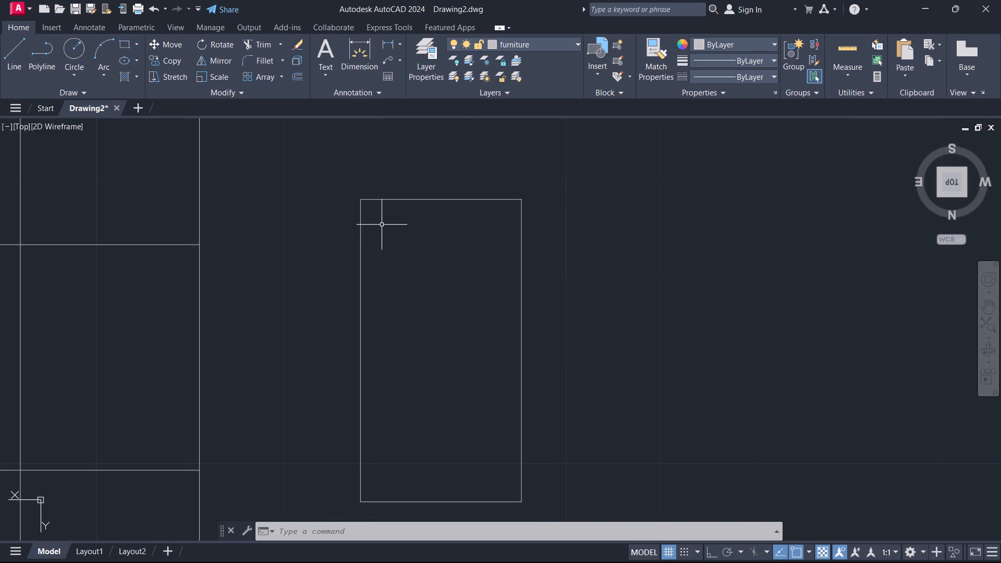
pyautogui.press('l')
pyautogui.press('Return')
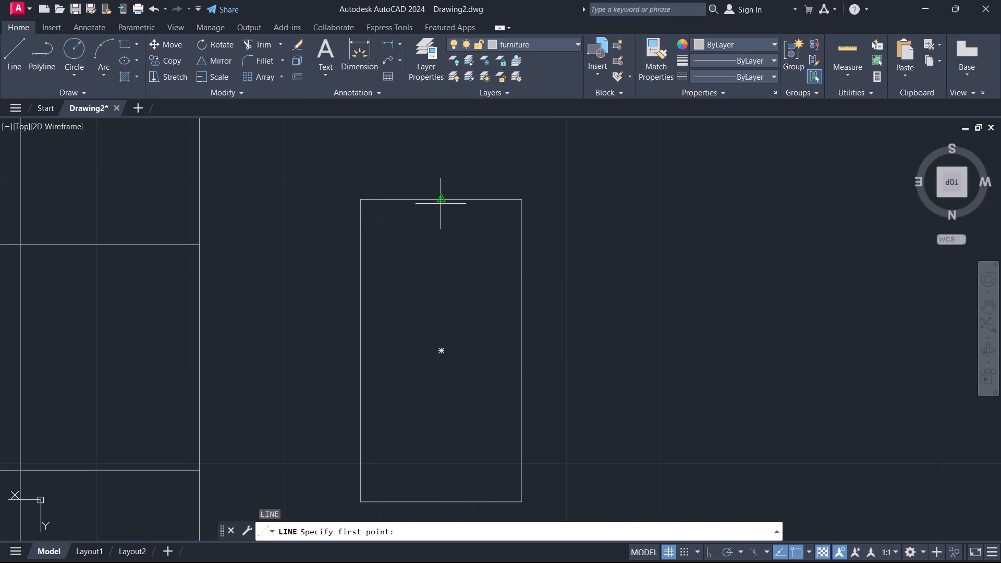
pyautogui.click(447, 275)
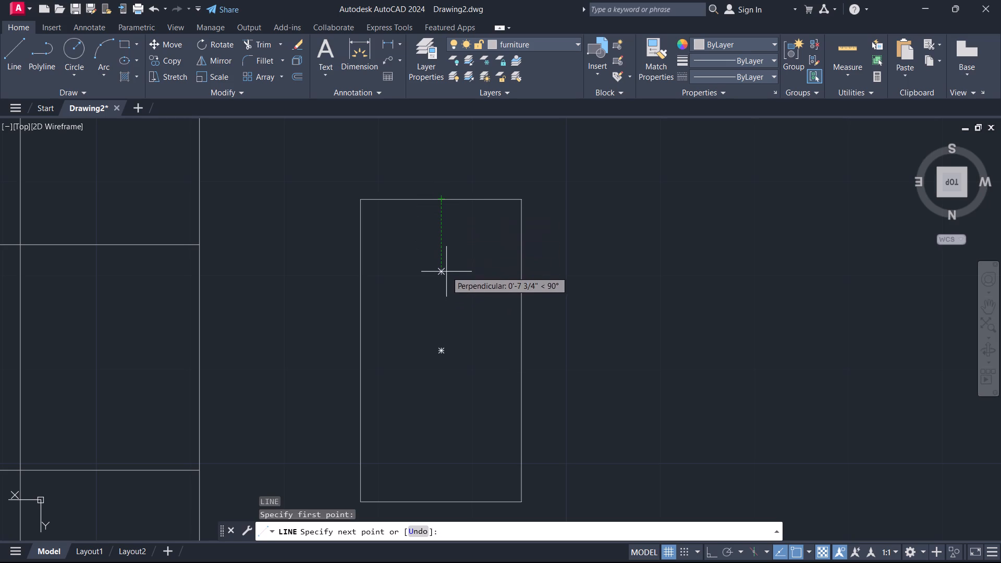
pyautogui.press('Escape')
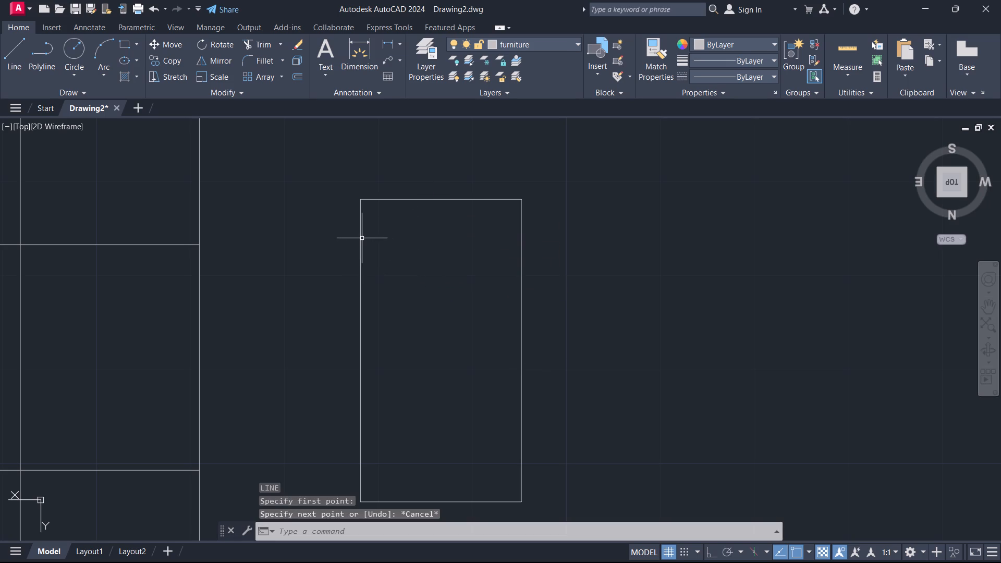
# Draw connected lines at the table's upper end: a diagonal across each corner, joined by a straight line across the table.
pyautogui.press('l')
pyautogui.press('Return')
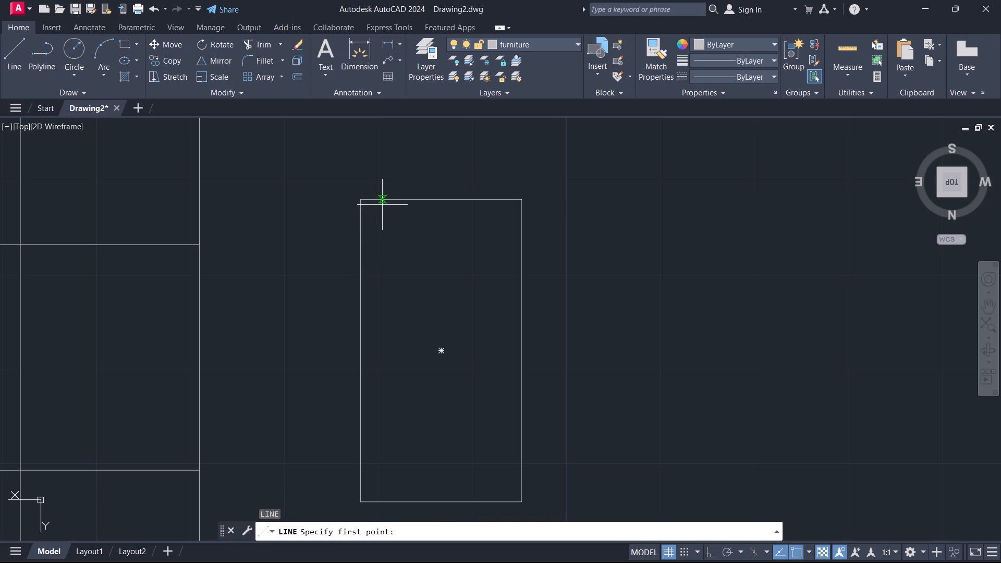
pyautogui.click(389, 204)
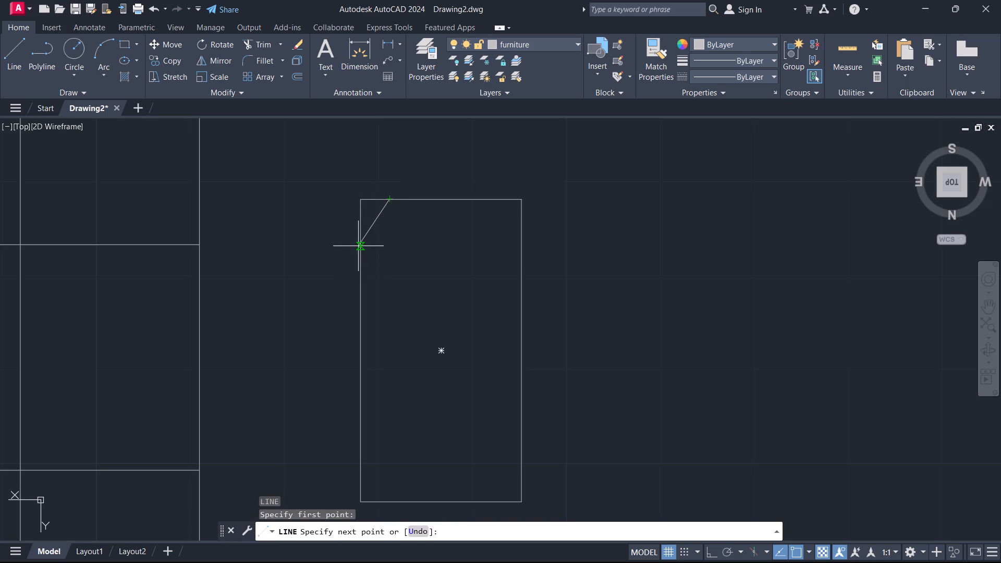
pyautogui.click(358, 246)
pyautogui.click(522, 247)
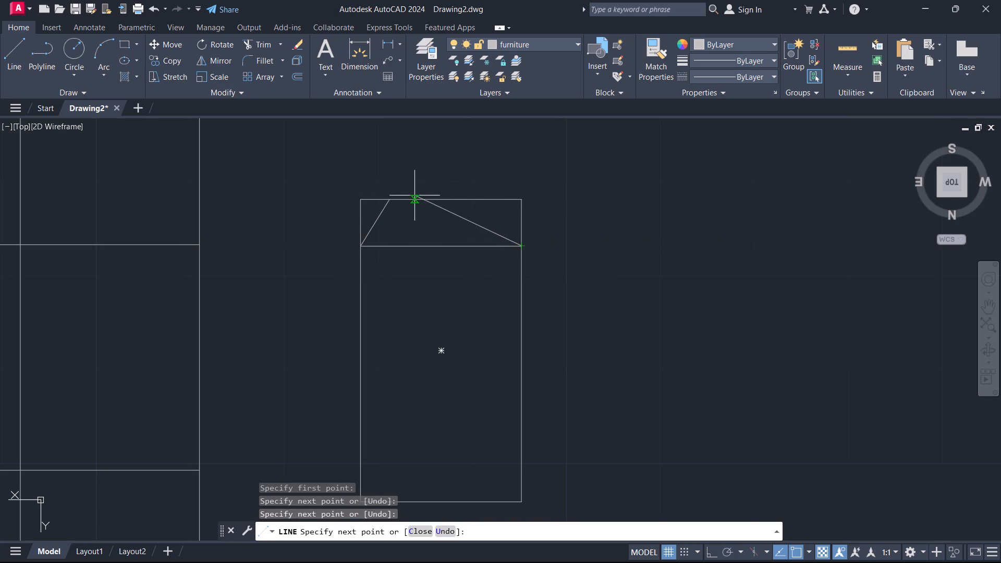
pyautogui.click(490, 200)
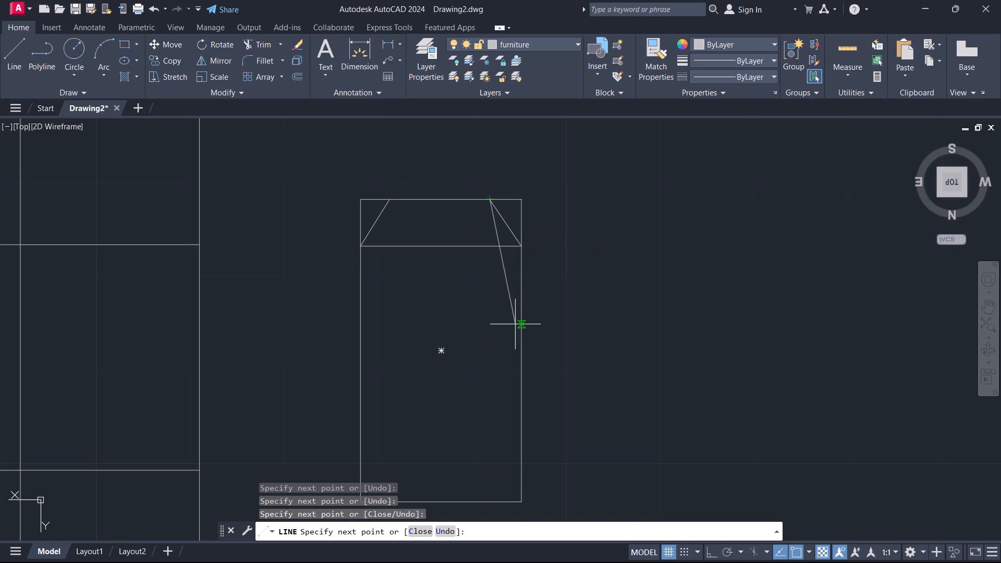
pyautogui.press('Escape')
# Explode the table rectangle into separate lines.
pyautogui.click(518, 199)
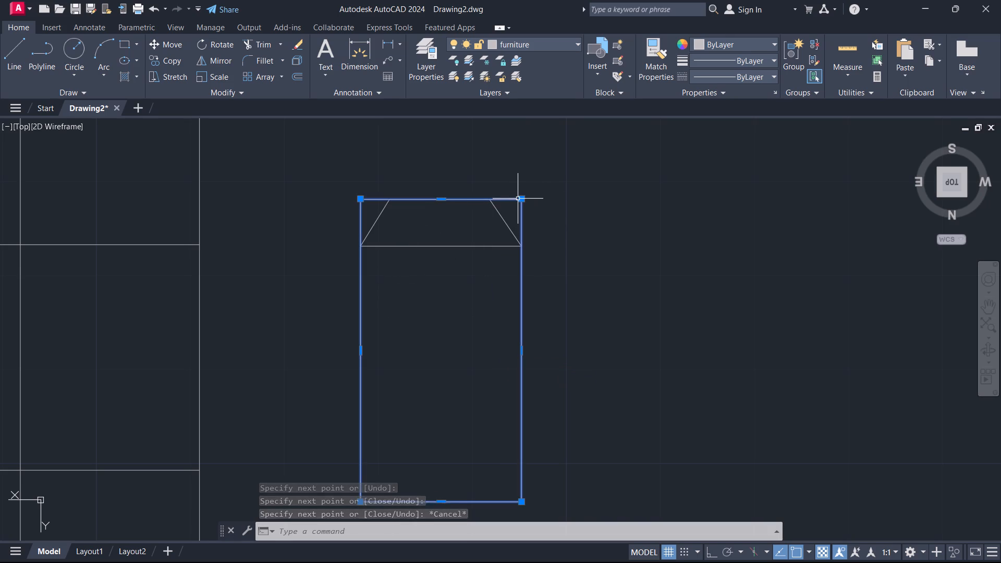
pyautogui.press('x')
pyautogui.press('Return')
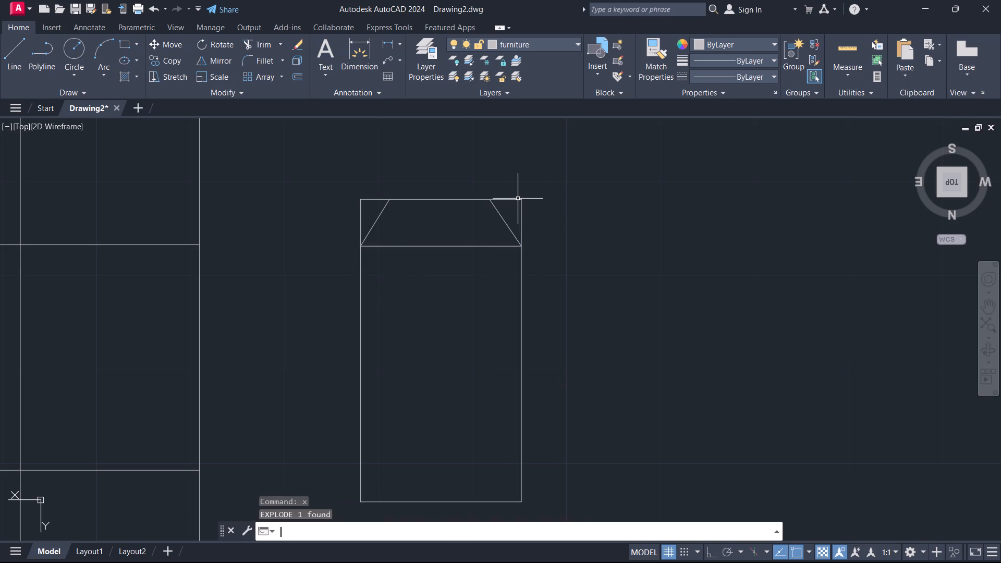
# Trim away the table's two upper corners outside the diagonal lines.
pyautogui.write('tr')
pyautogui.press('Return')
pyautogui.moveTo(512, 195); pyautogui.dragTo(531, 219)
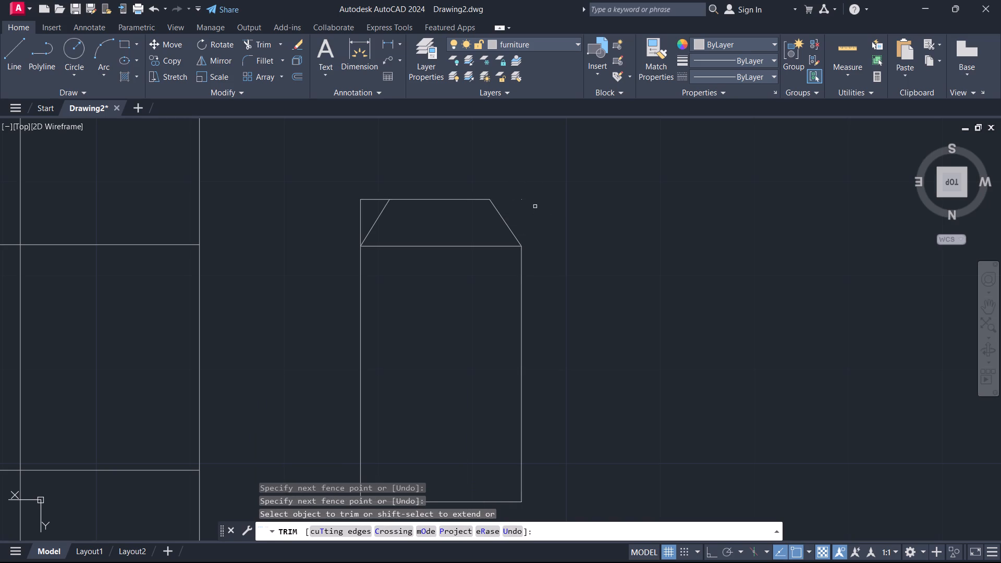
pyautogui.click(523, 197)
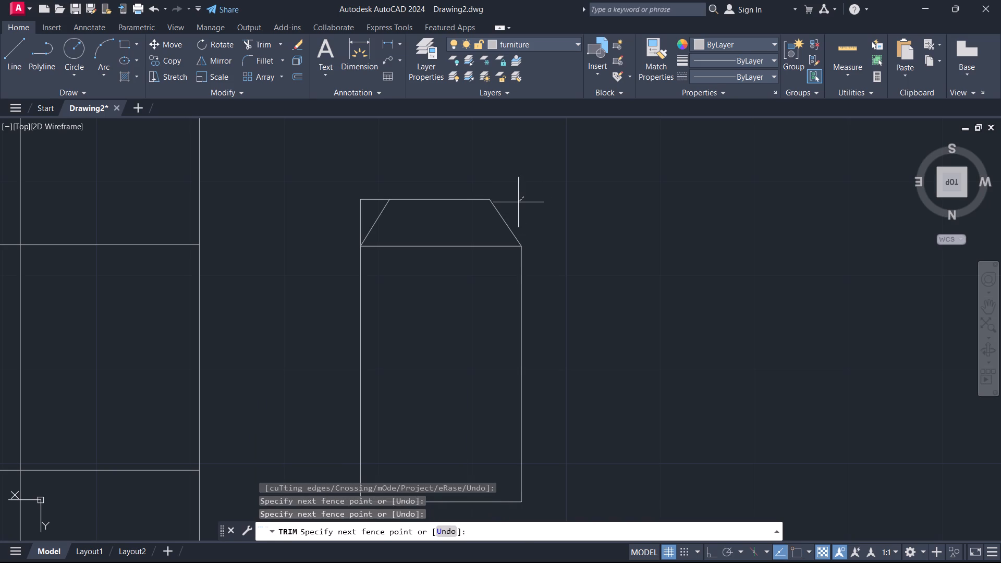
pyautogui.click(518, 202)
pyautogui.tripleClick(524, 199)
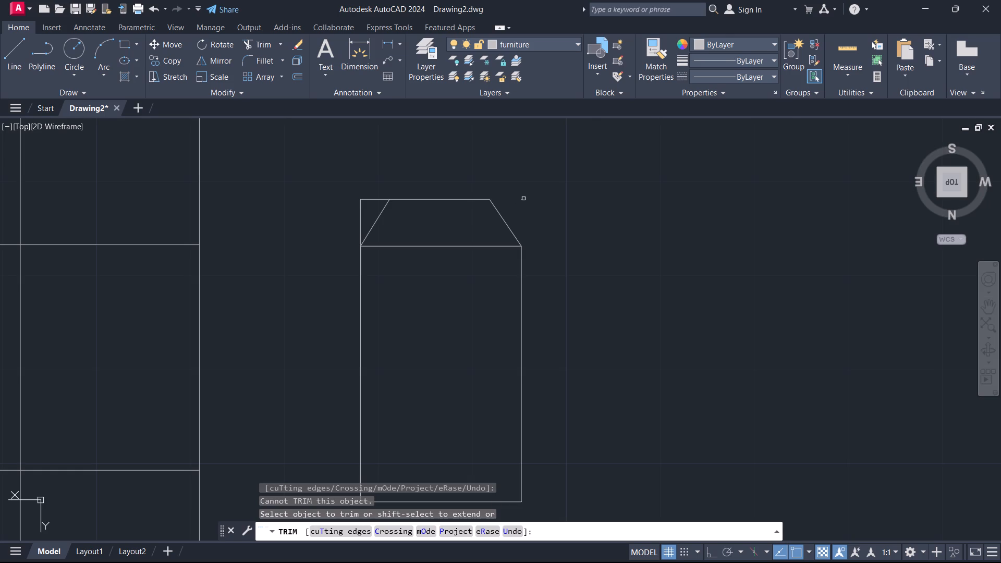
pyautogui.scroll(8, 524, 198)
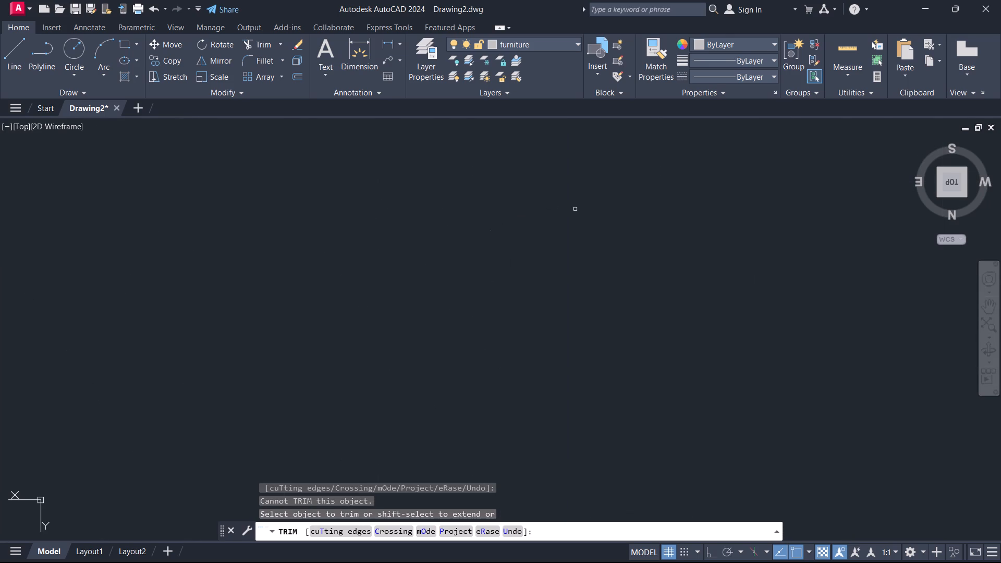
pyautogui.scroll(-7, 575, 211)
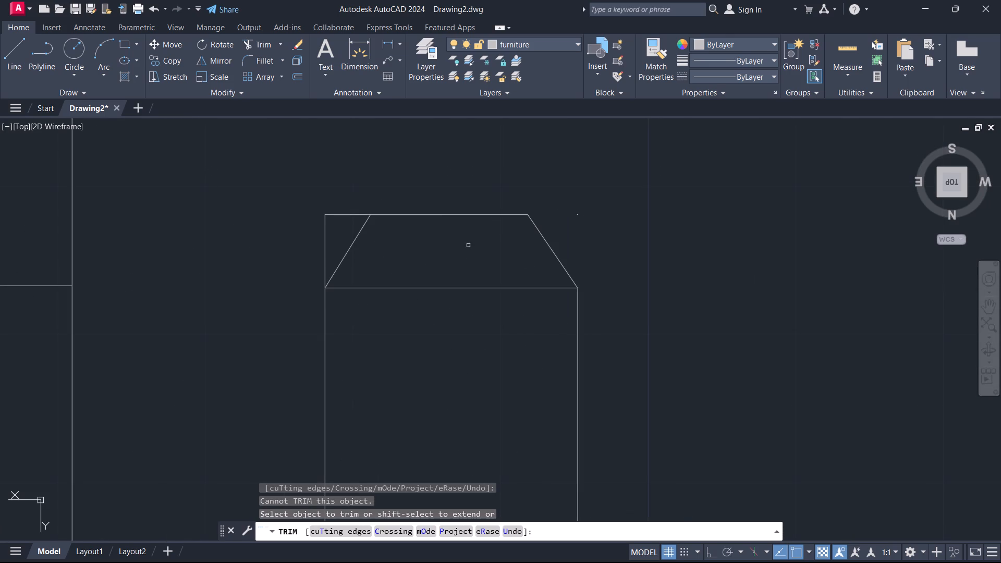
pyautogui.moveTo(360, 198); pyautogui.dragTo(309, 248)
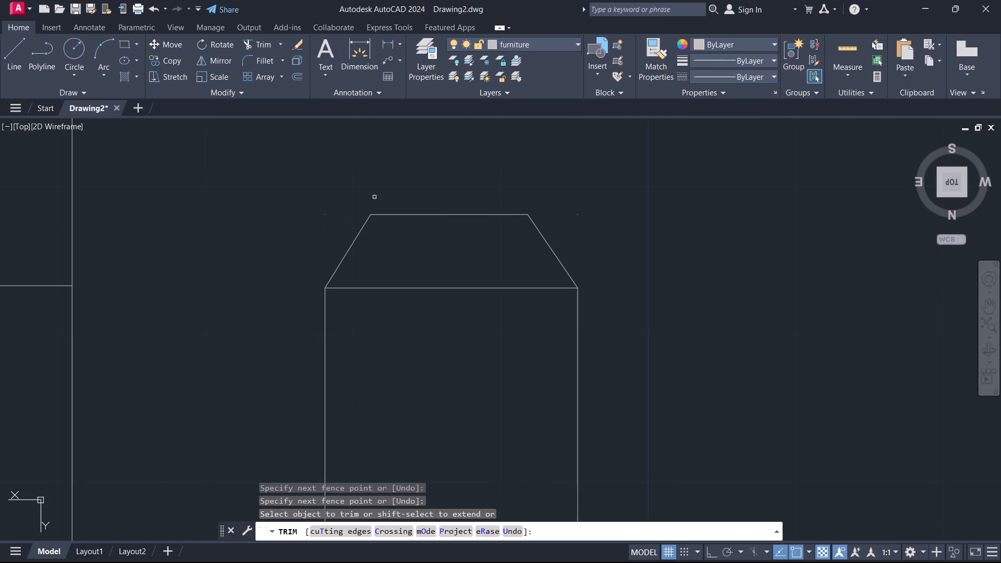
pyautogui.click(325, 214)
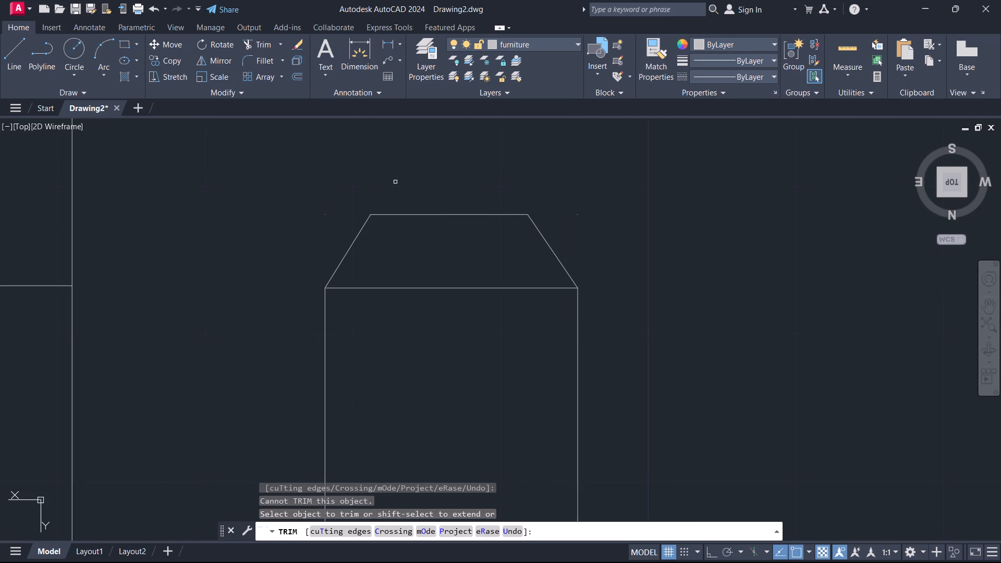
pyautogui.press('Escape')
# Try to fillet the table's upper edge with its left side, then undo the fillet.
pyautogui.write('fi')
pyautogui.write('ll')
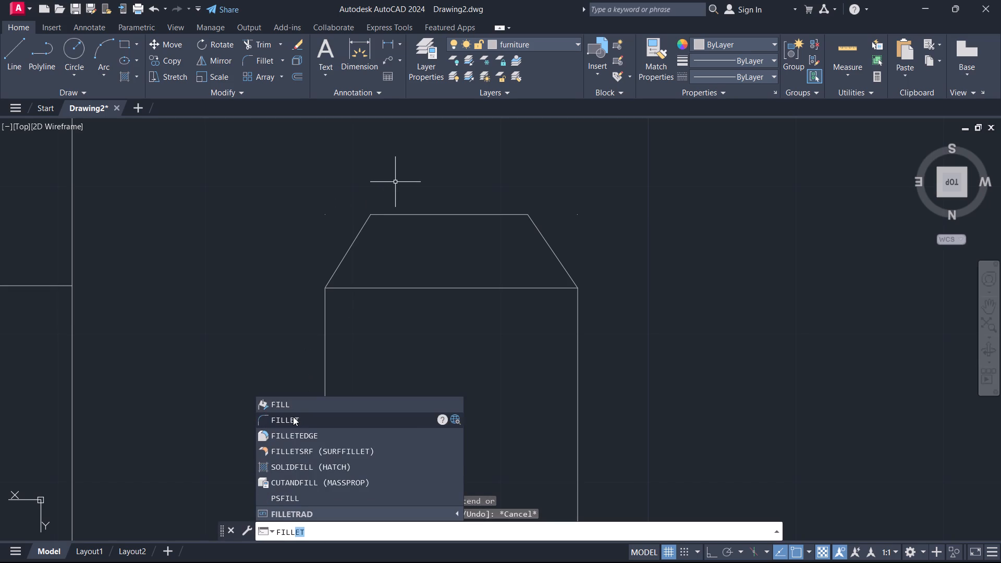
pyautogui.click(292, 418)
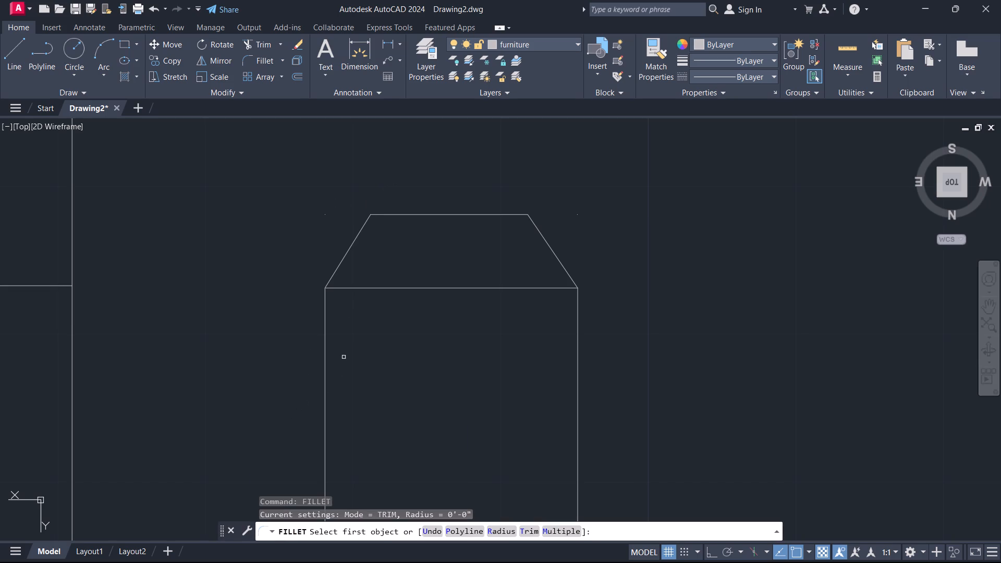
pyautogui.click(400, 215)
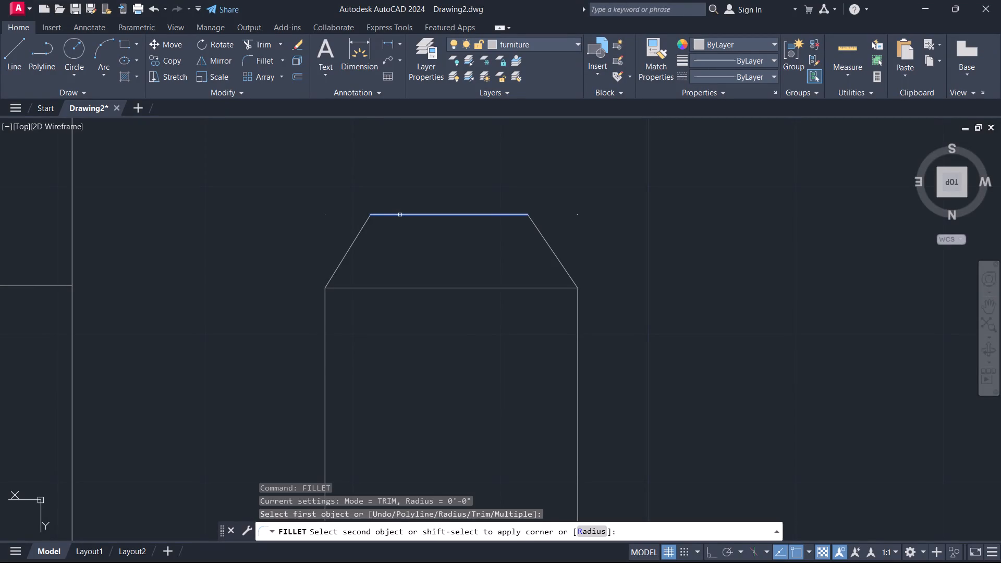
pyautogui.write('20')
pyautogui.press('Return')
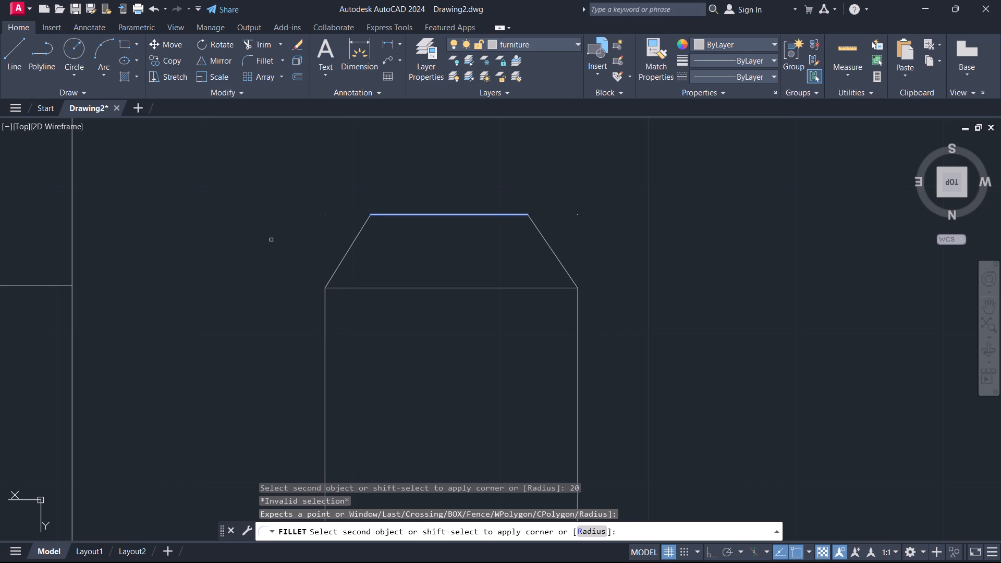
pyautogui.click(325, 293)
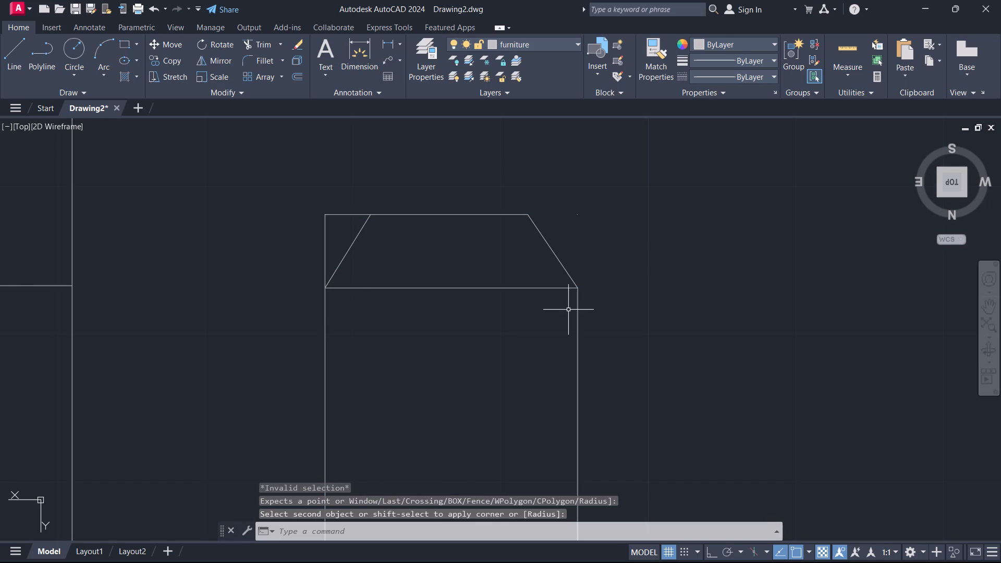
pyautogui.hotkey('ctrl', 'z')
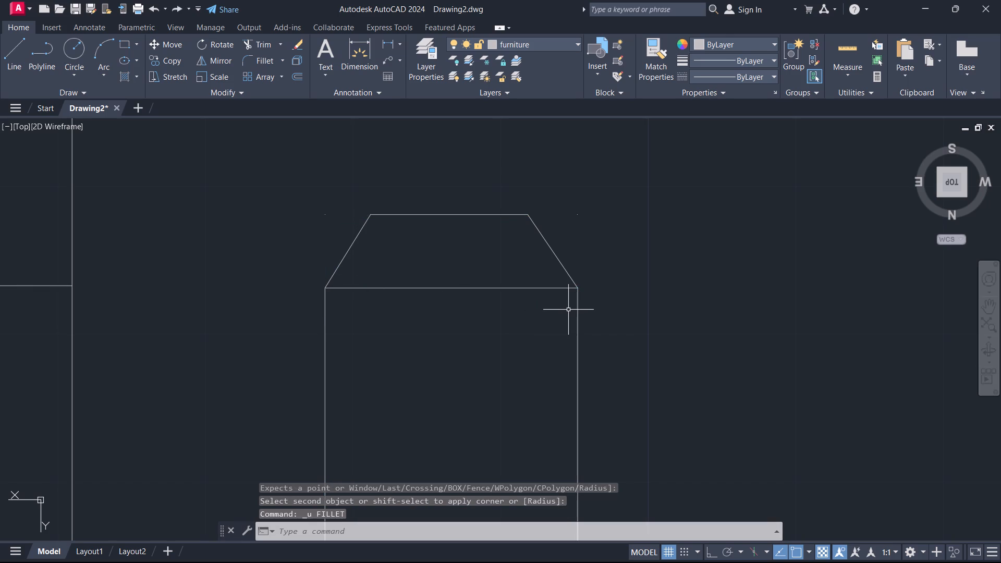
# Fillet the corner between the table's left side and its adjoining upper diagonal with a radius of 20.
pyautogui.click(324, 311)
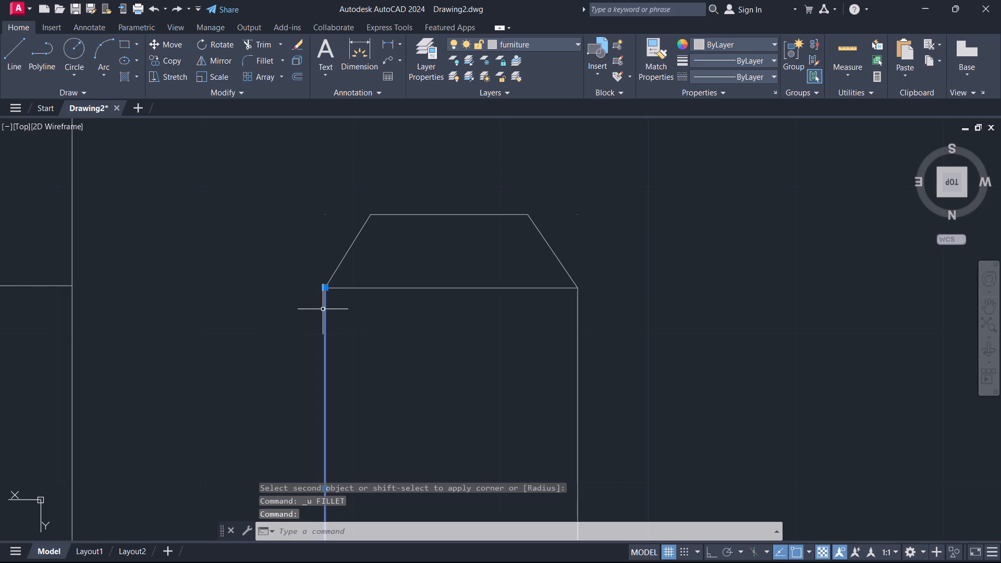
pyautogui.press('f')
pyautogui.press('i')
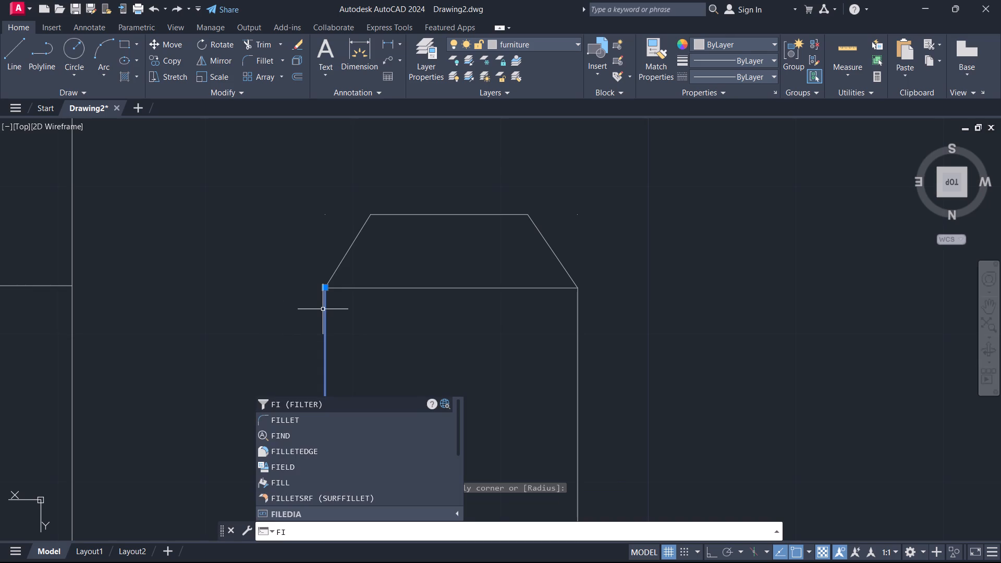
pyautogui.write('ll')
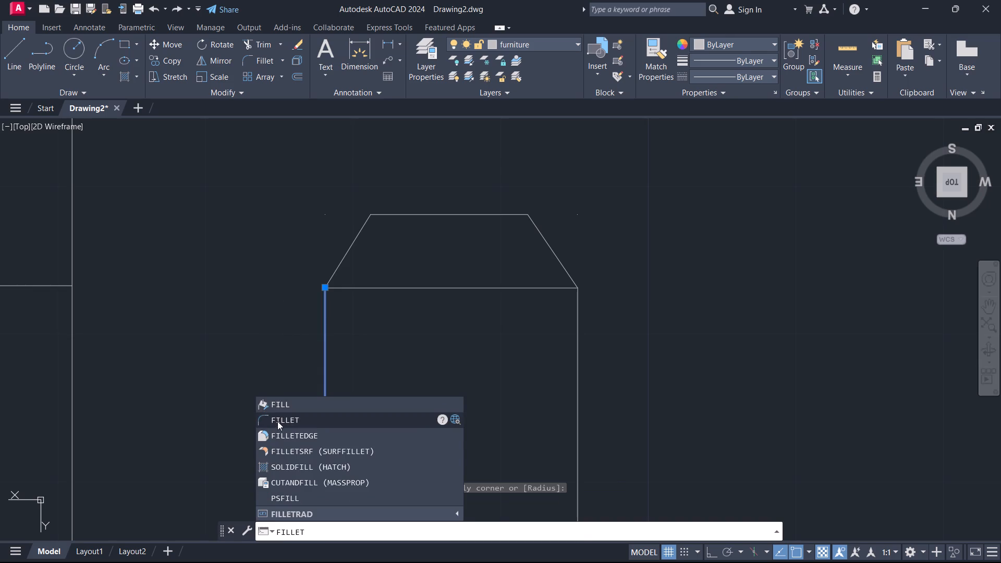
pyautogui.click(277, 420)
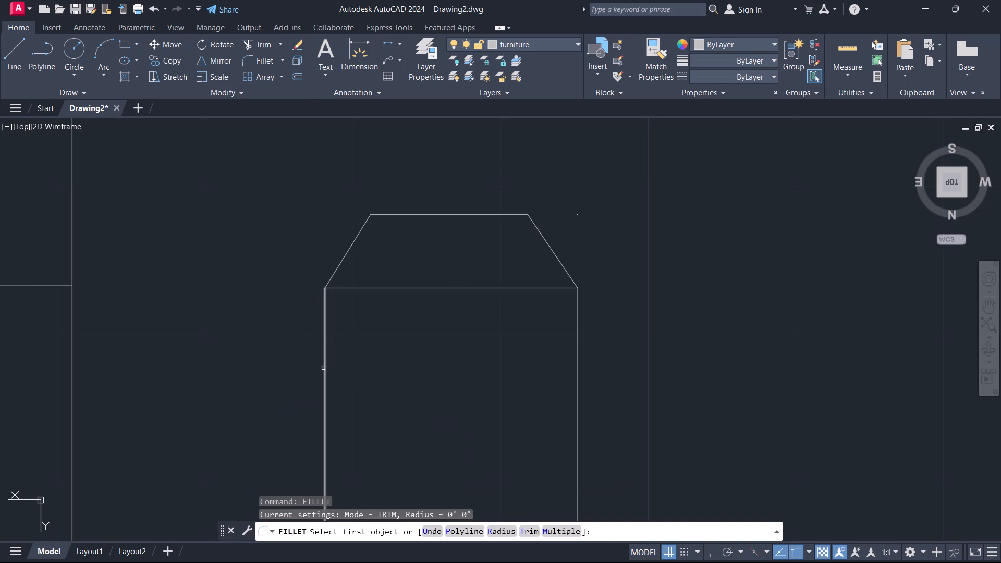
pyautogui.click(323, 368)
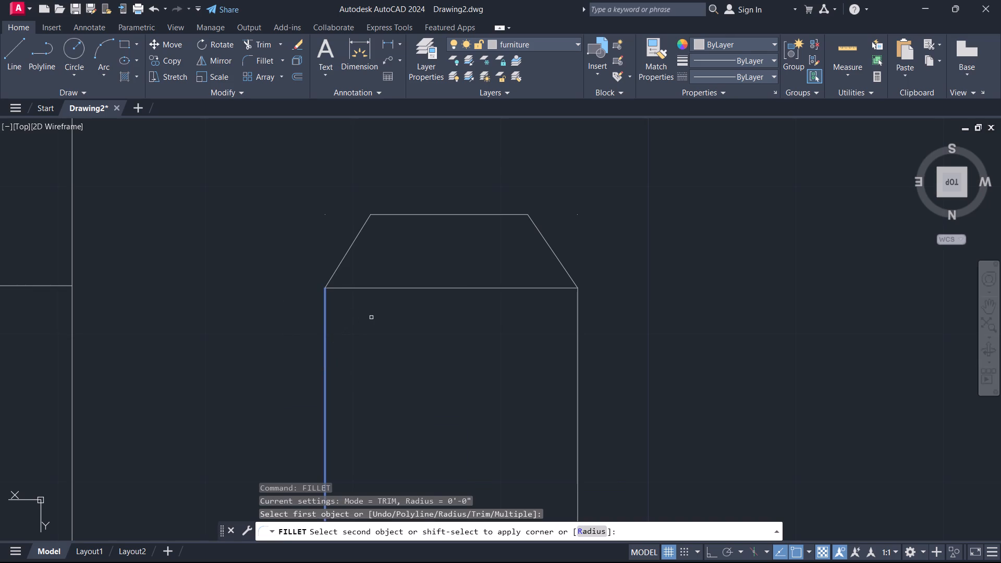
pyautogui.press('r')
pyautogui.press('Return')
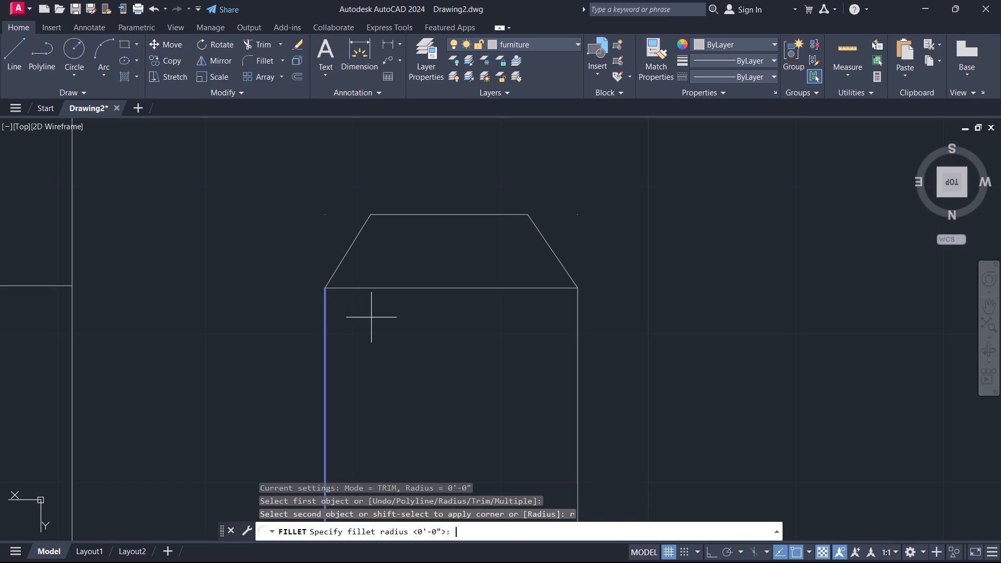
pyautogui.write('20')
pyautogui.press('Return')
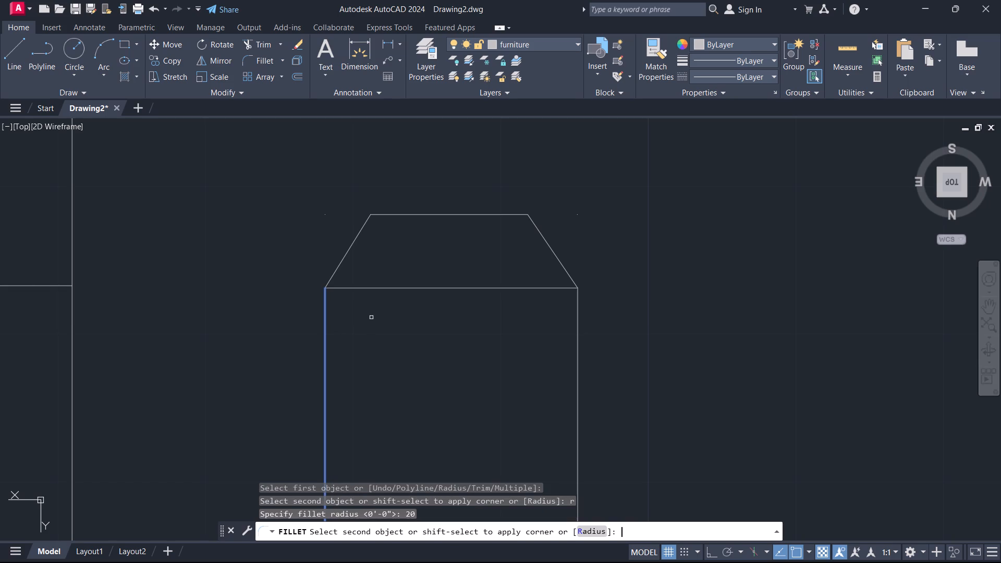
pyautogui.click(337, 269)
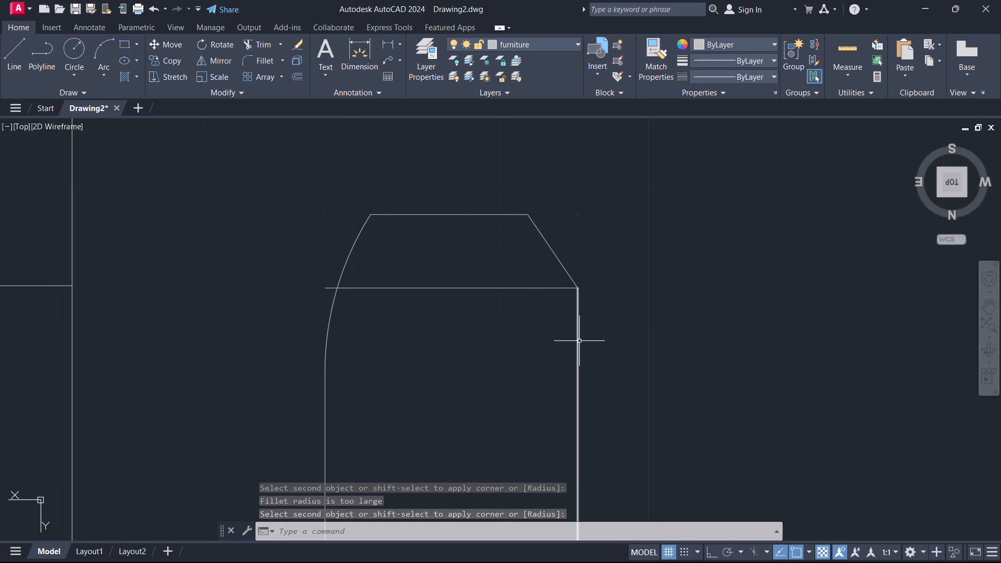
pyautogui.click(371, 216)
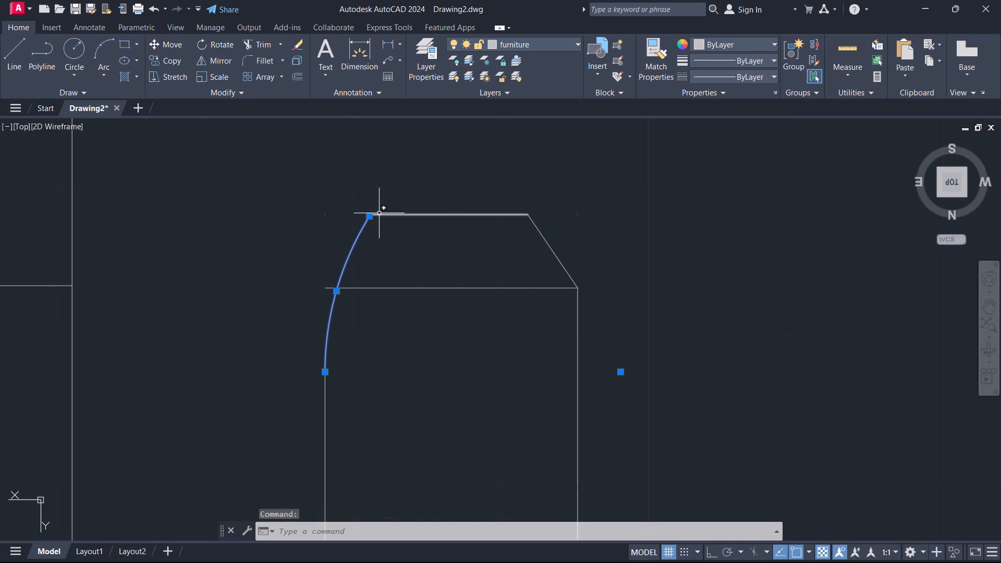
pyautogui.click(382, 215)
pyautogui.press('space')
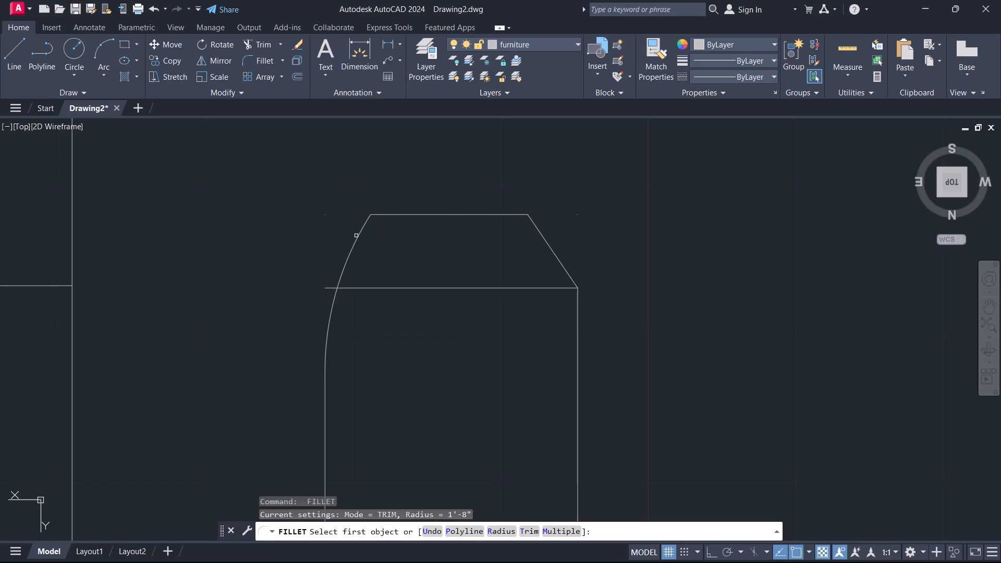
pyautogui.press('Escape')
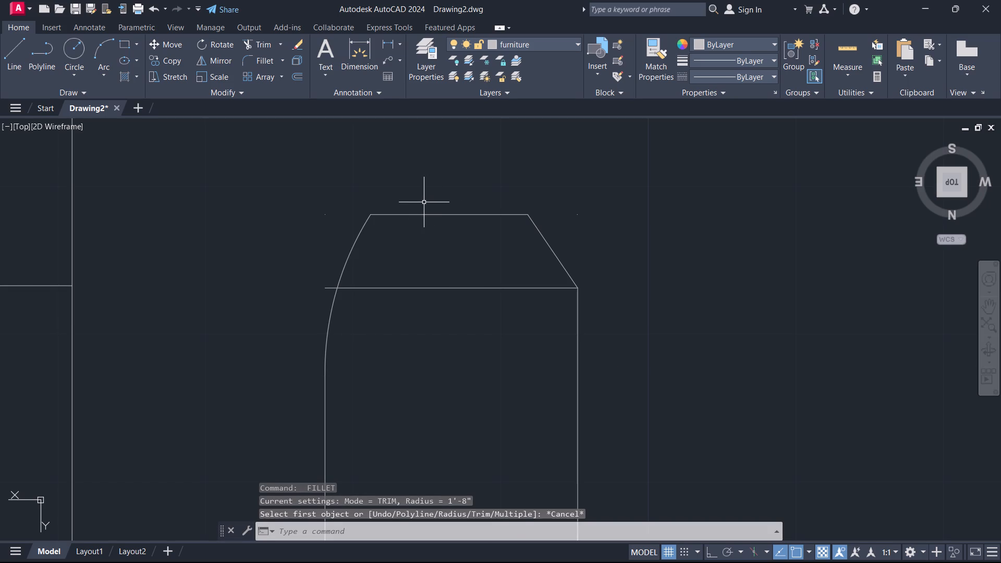
# Erase the whole cut-corner table between the chair pairs, including the leftover diagonal and stray corner fragments.
pyautogui.click(424, 202)
pyautogui.click(314, 352)
pyautogui.scroll(-3, 407, 255)
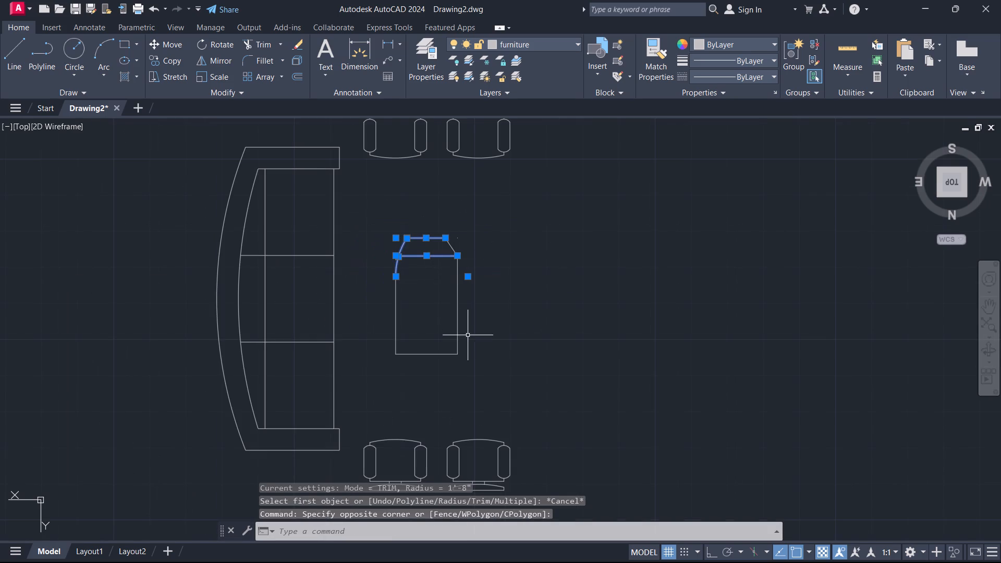
pyautogui.click(462, 332)
pyautogui.click(370, 349)
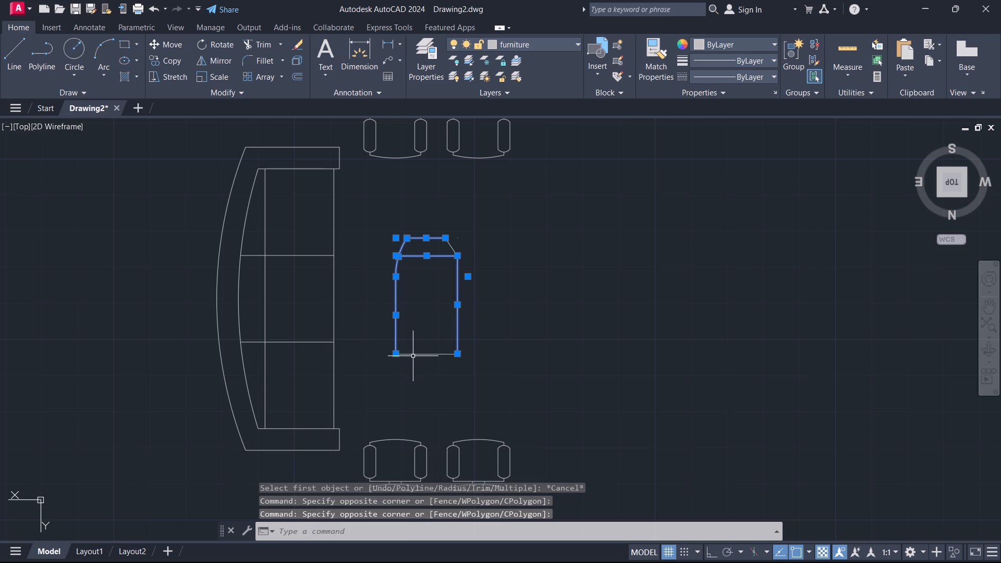
pyautogui.click(416, 353)
pyautogui.press('e')
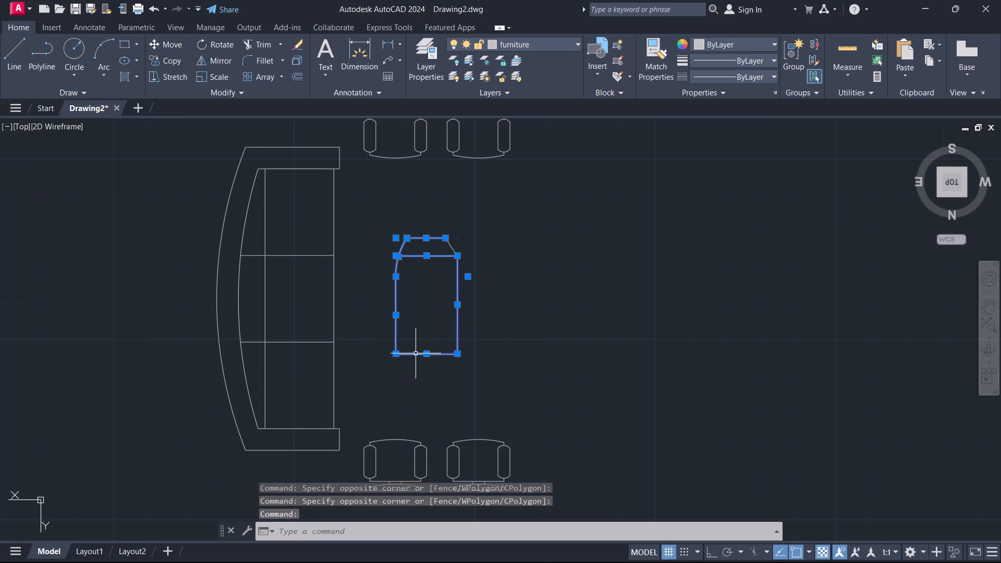
pyautogui.press('Return')
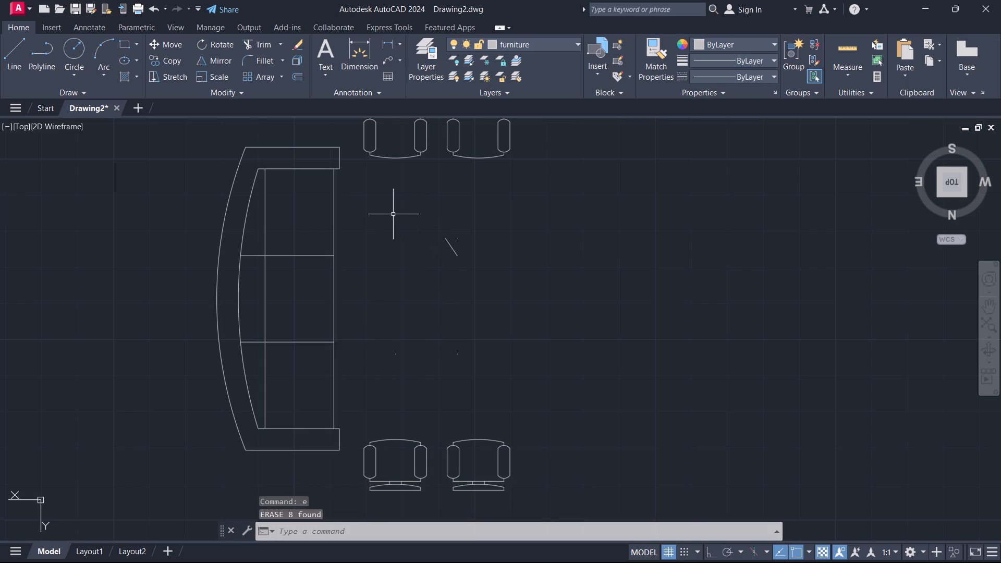
pyautogui.click(516, 197)
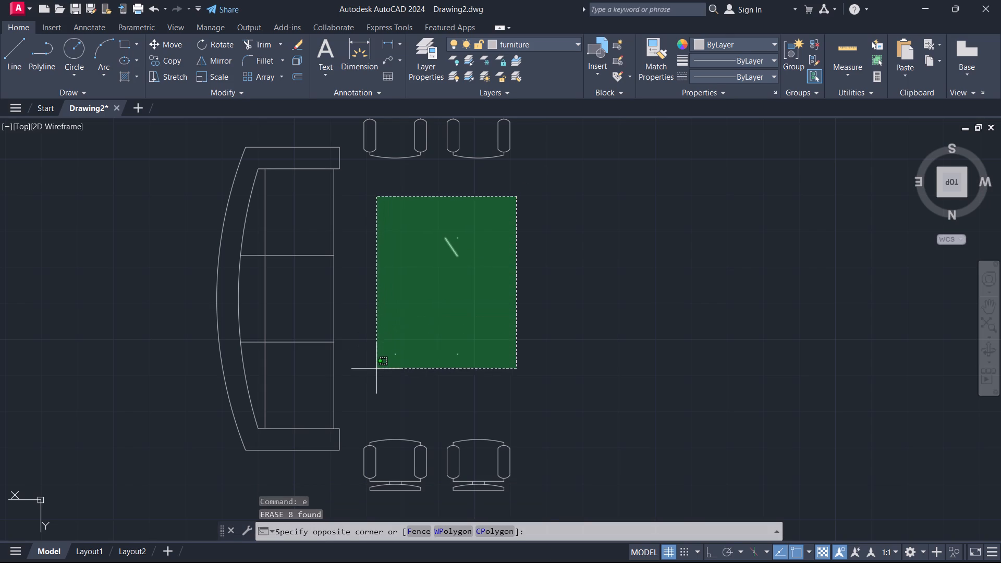
pyautogui.click(375, 376)
pyautogui.press('e')
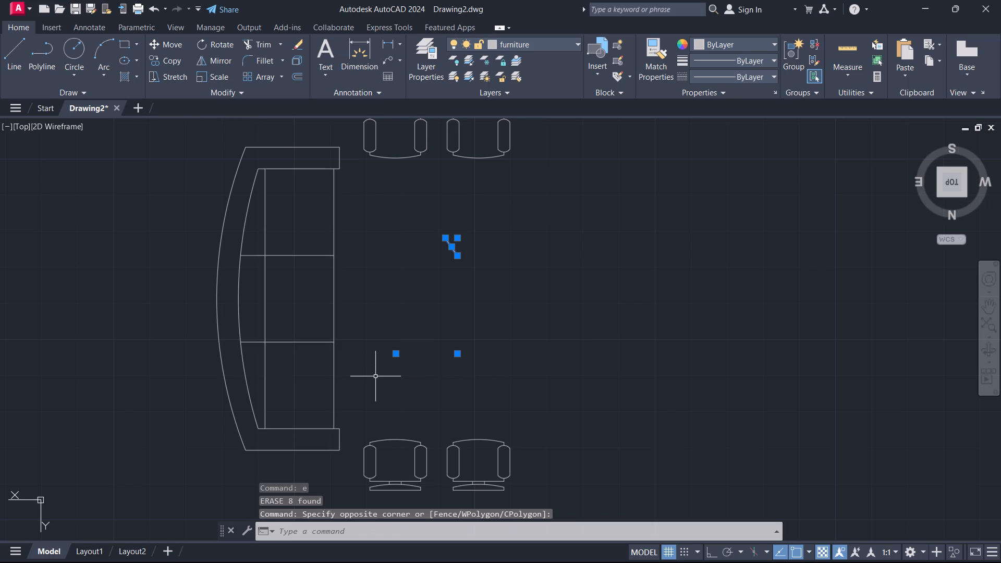
pyautogui.press('Return')
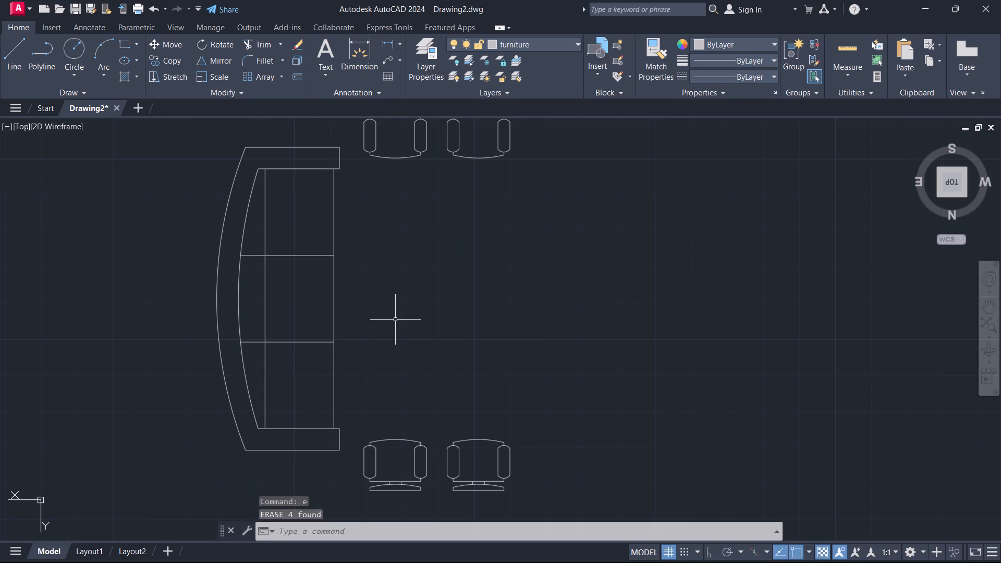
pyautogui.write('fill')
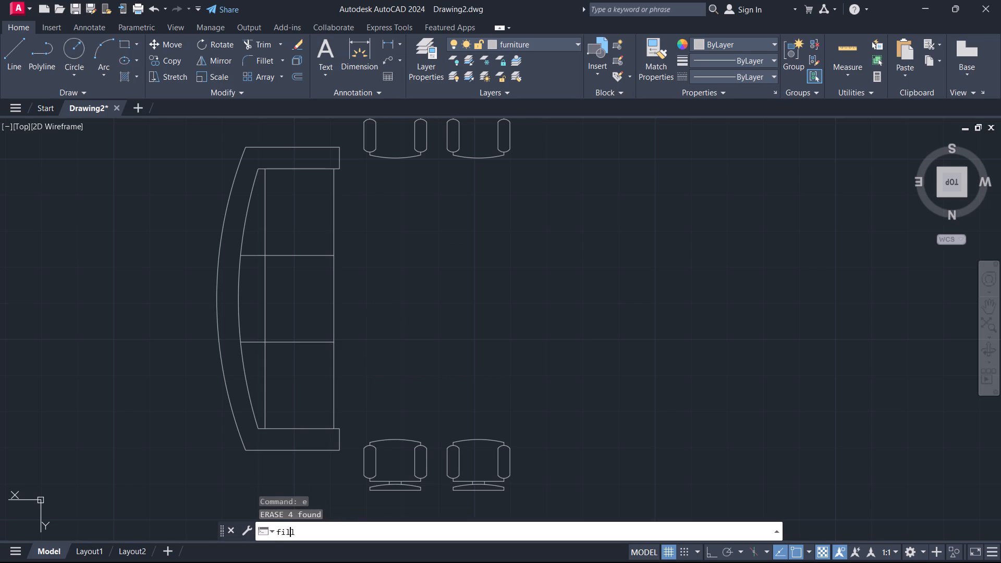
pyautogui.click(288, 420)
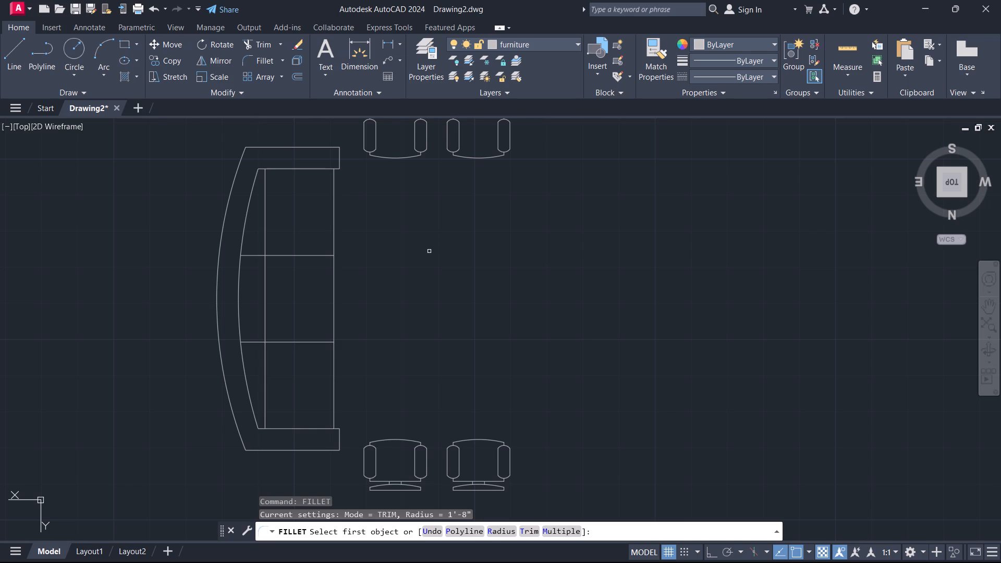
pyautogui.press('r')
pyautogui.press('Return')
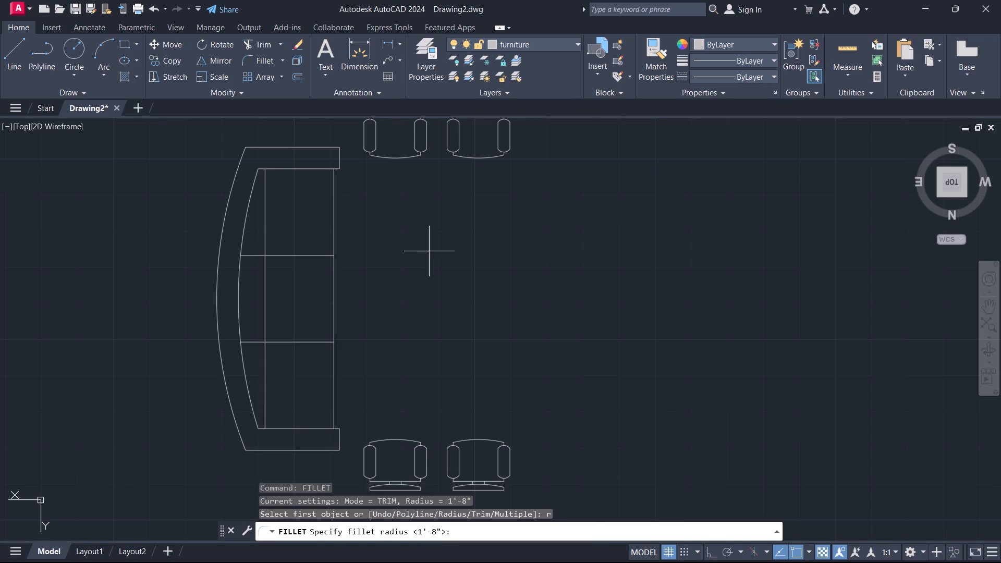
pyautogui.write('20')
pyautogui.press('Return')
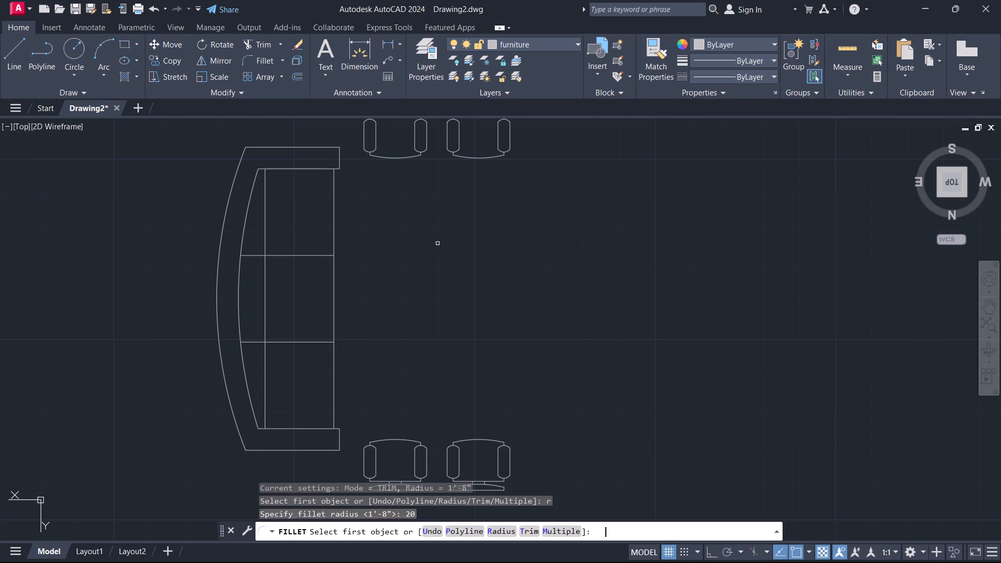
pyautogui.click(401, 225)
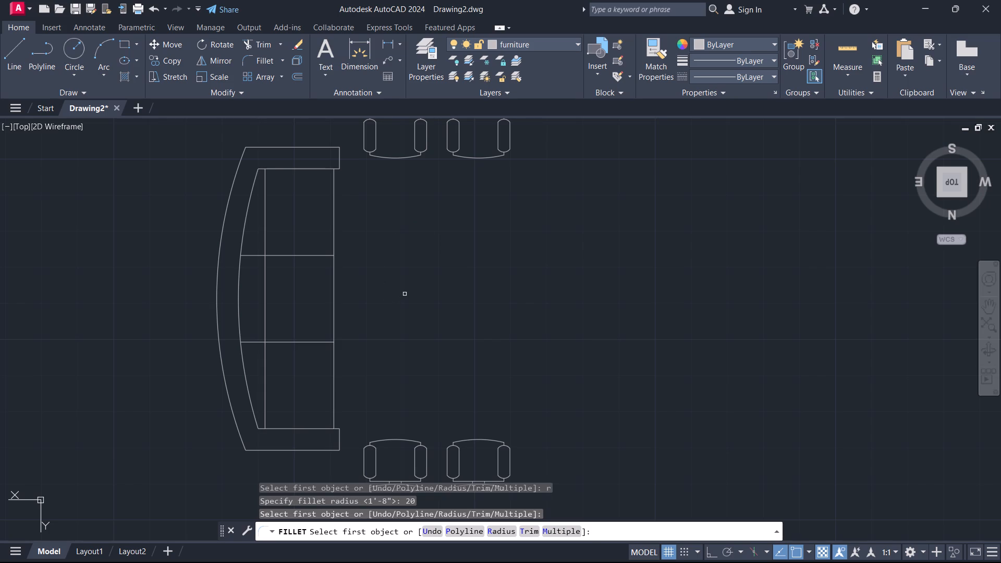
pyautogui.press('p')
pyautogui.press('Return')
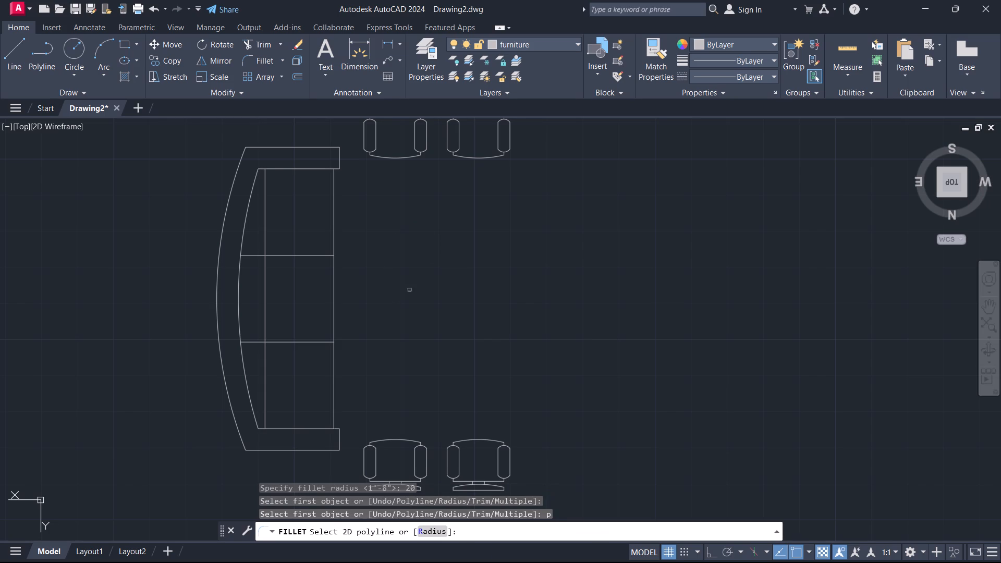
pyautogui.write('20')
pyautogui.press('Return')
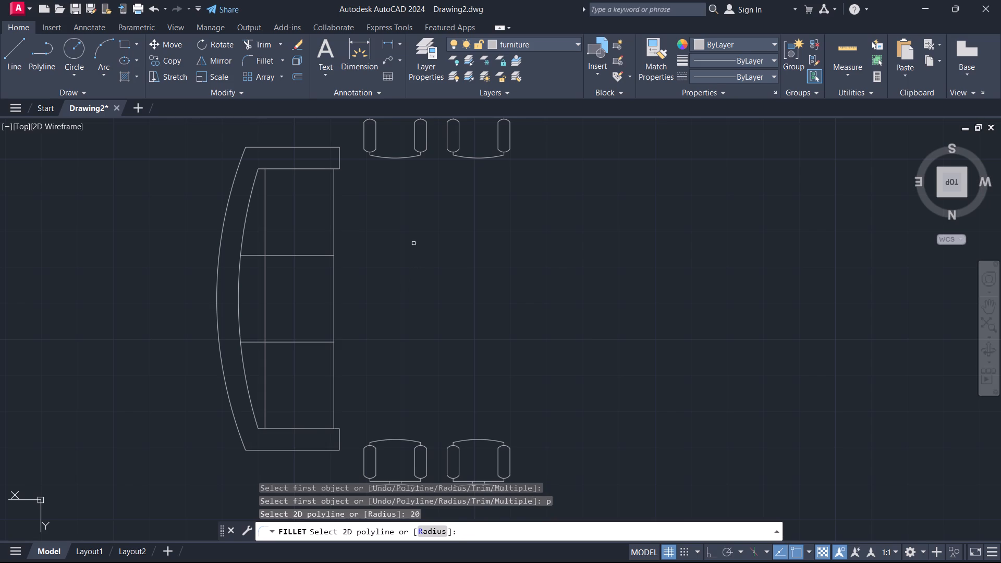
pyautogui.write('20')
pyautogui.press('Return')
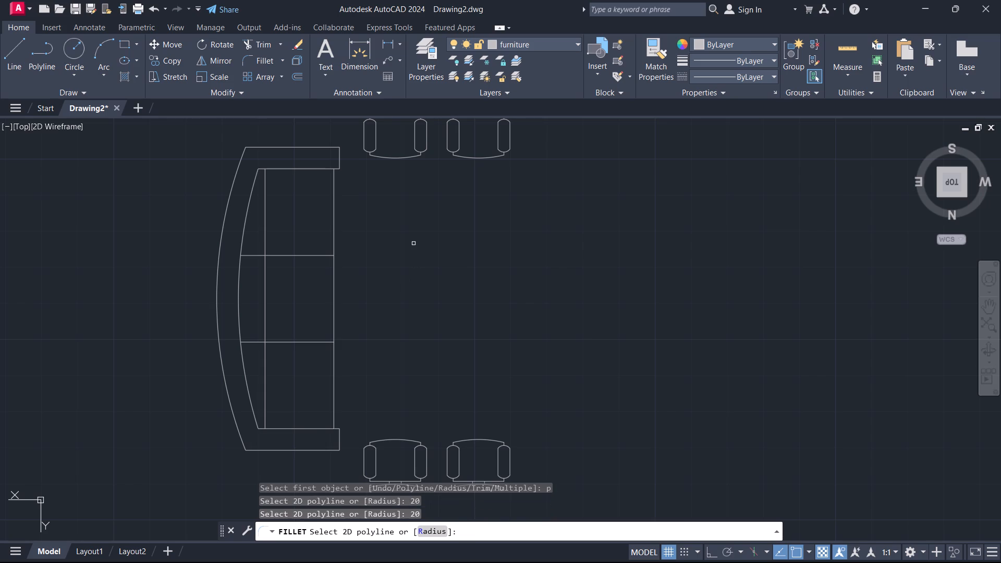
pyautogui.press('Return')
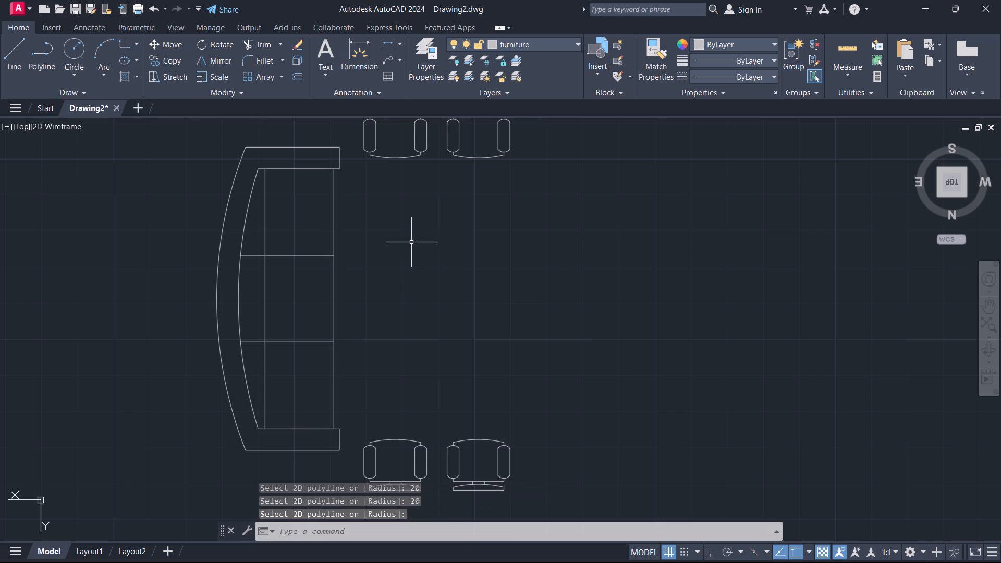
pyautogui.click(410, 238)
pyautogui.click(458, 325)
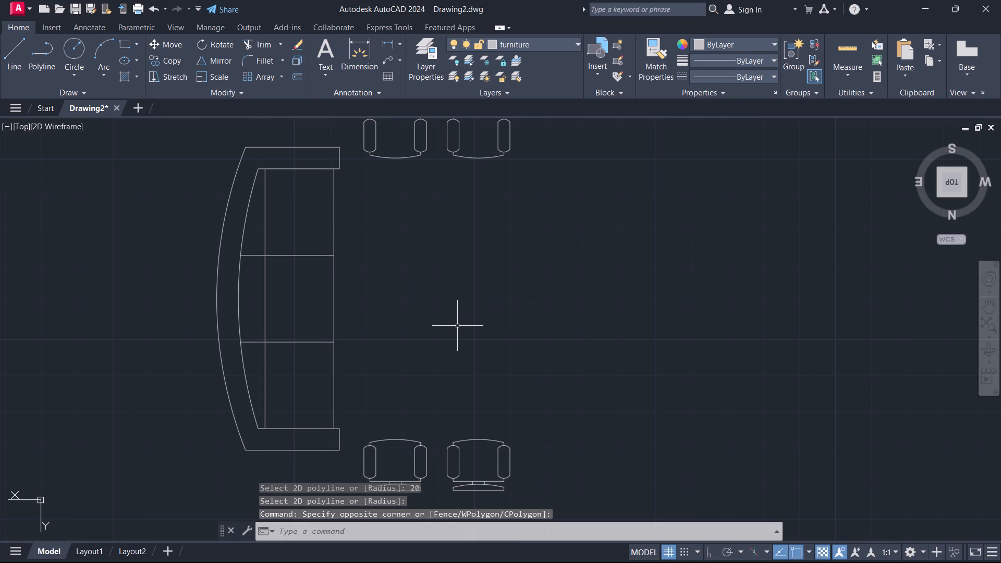
# Draw a tall rectangle as the new table, centred in the open space between the upper and lower chair pairs.
pyautogui.write('re')
pyautogui.press('c')
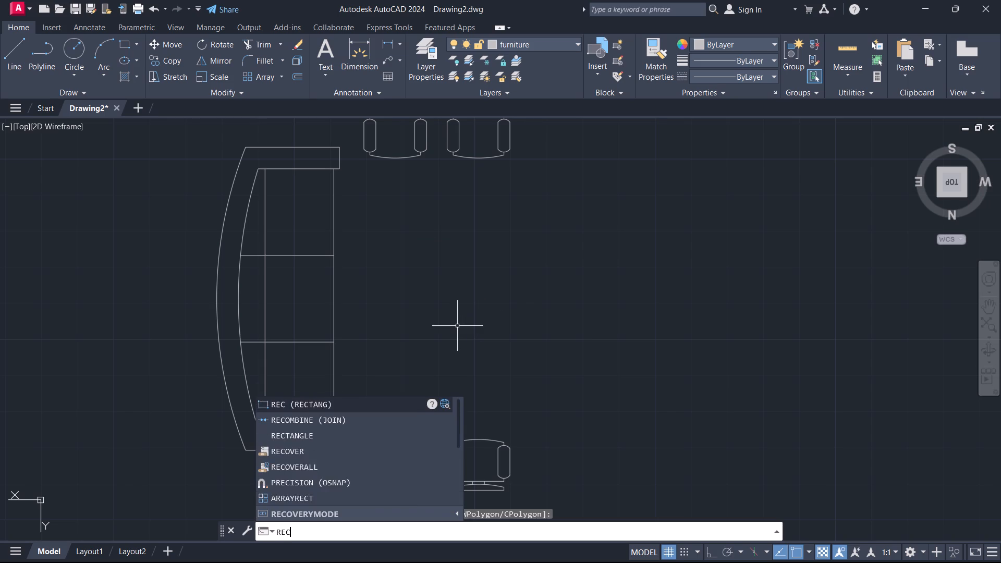
pyautogui.press('Return')
pyautogui.click(408, 237)
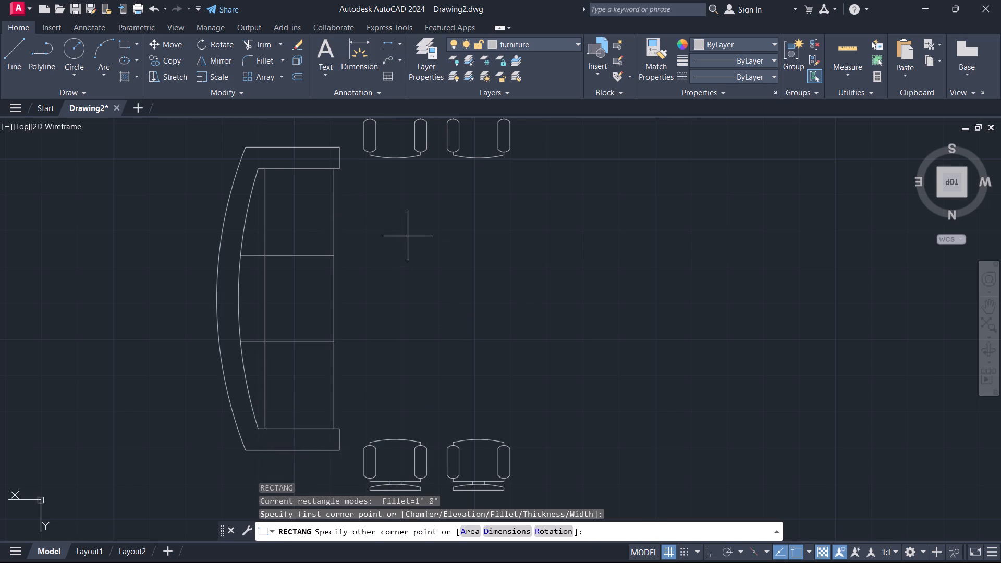
pyautogui.click(475, 360)
pyautogui.press('Escape')
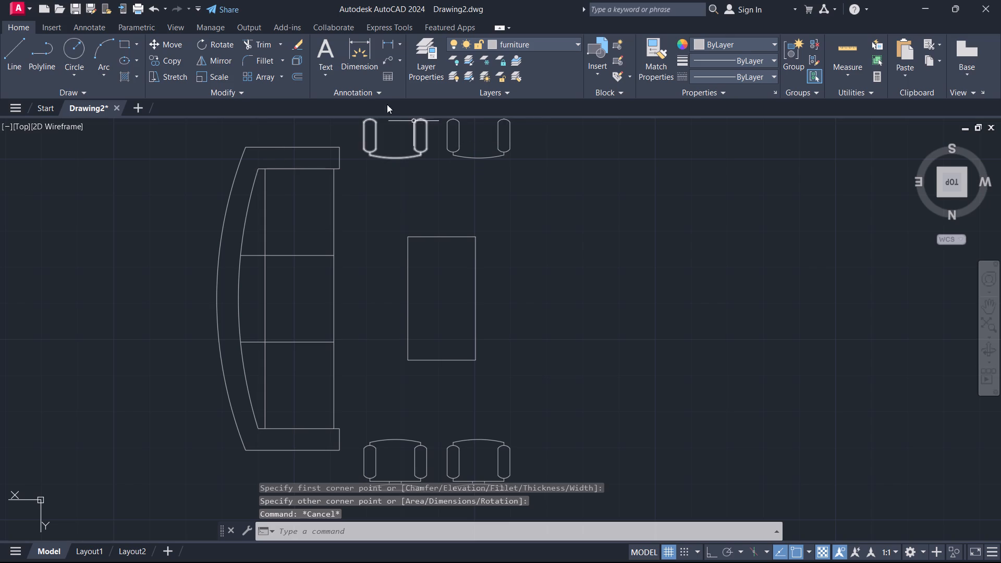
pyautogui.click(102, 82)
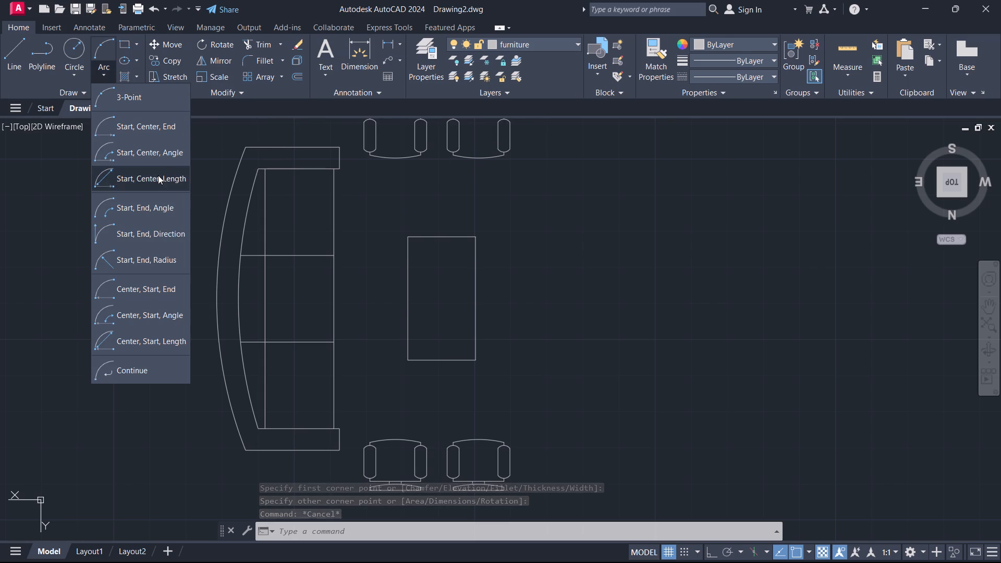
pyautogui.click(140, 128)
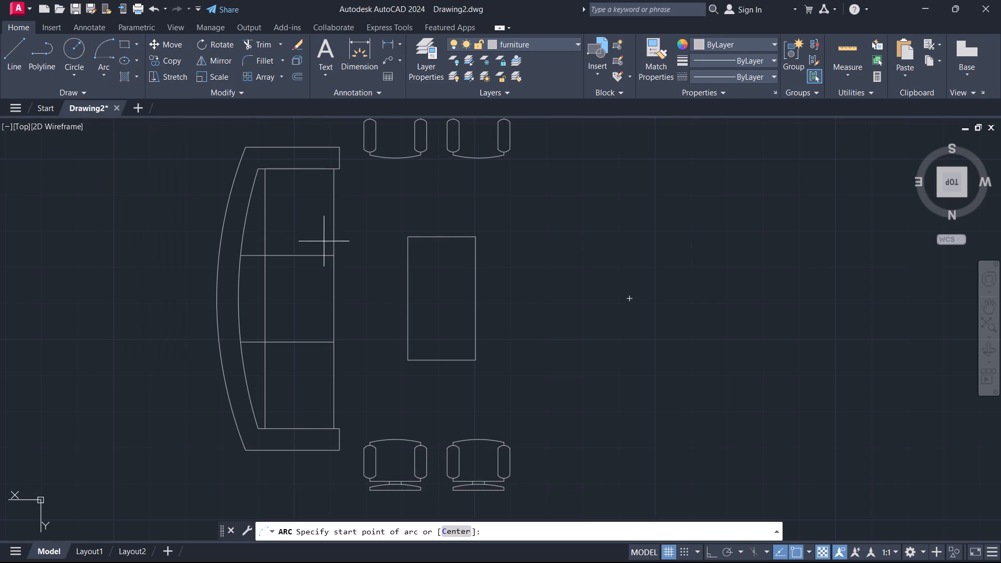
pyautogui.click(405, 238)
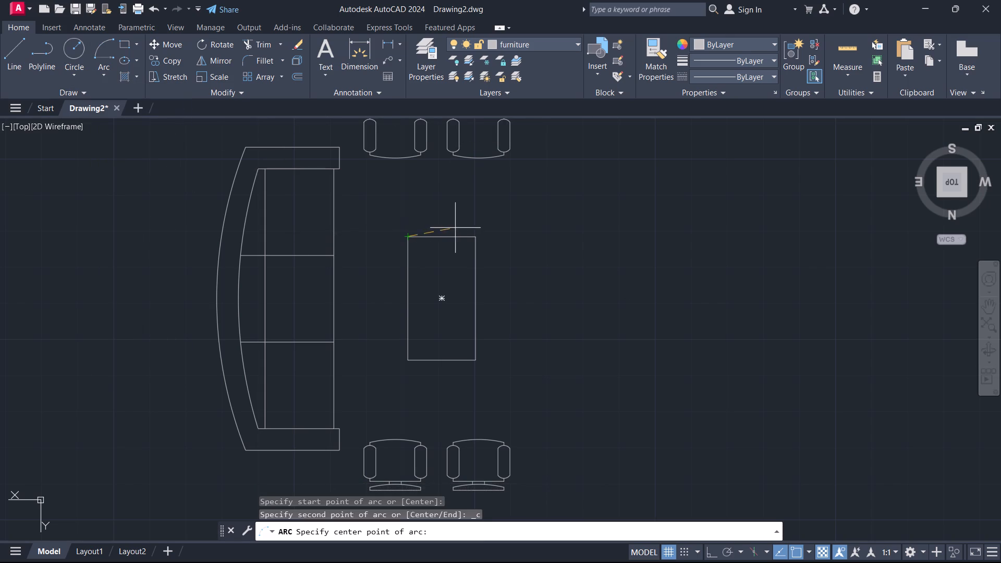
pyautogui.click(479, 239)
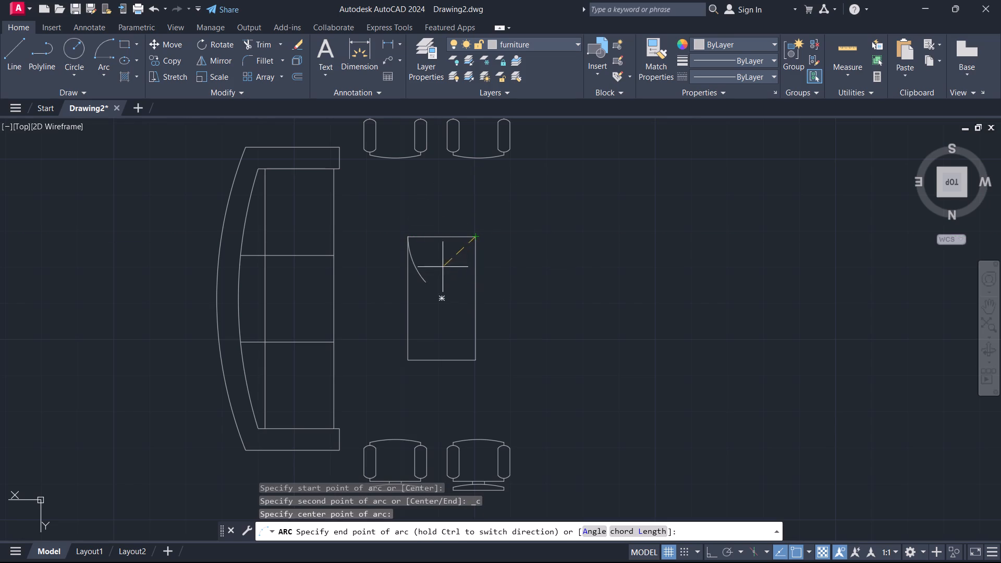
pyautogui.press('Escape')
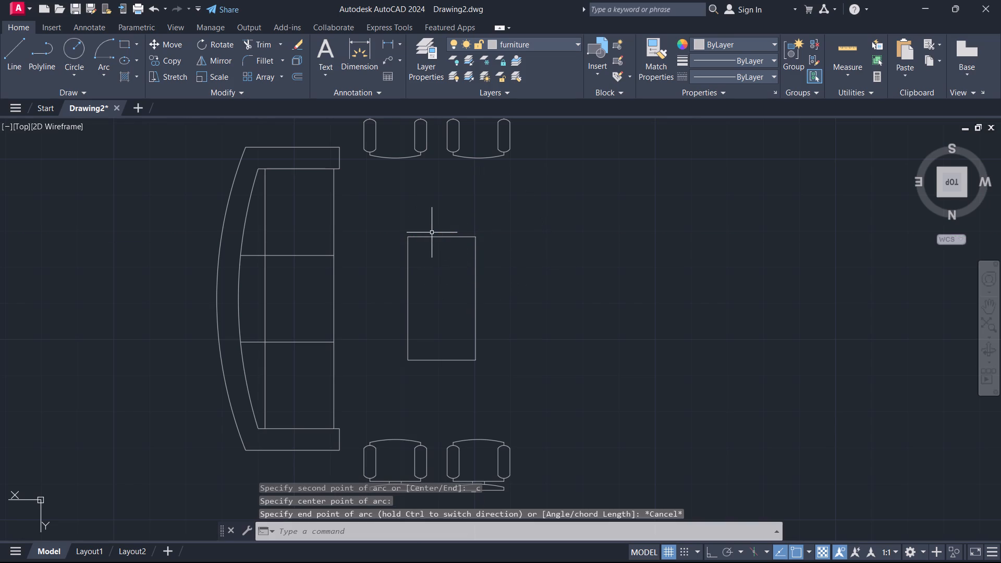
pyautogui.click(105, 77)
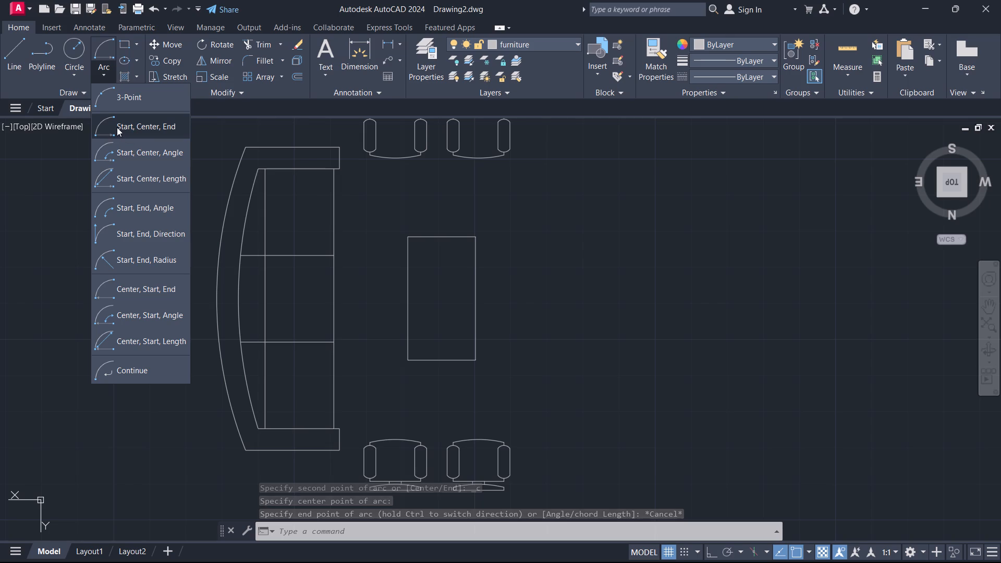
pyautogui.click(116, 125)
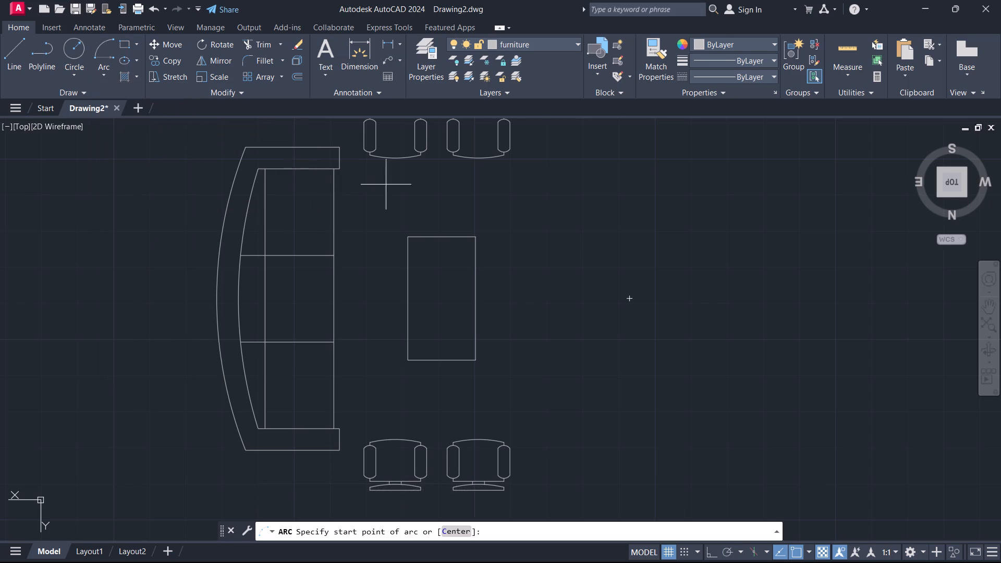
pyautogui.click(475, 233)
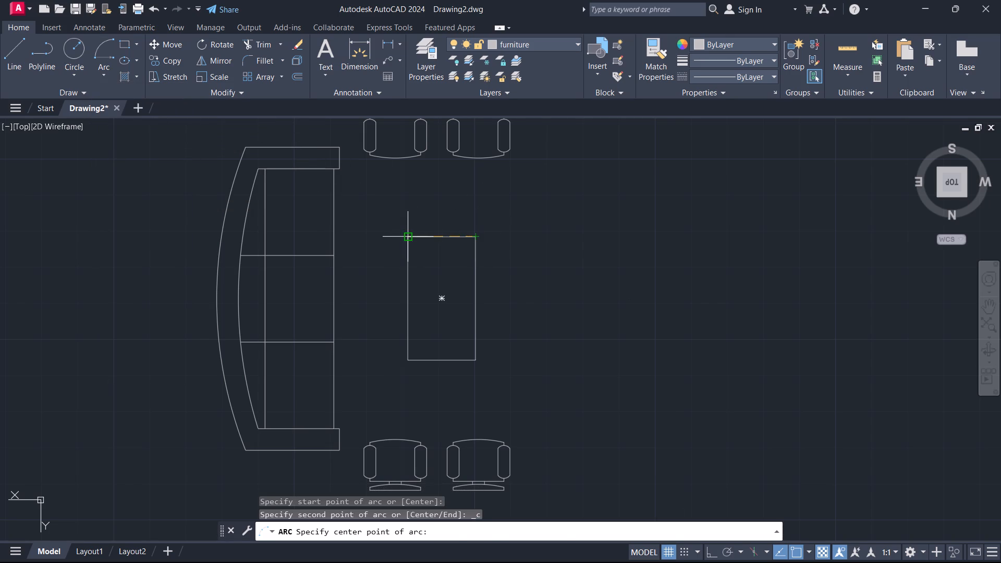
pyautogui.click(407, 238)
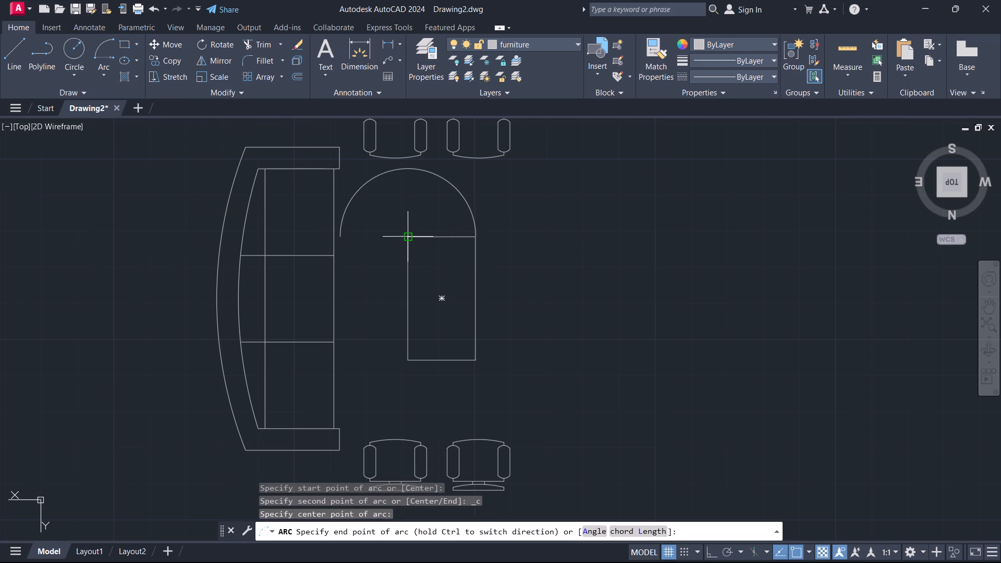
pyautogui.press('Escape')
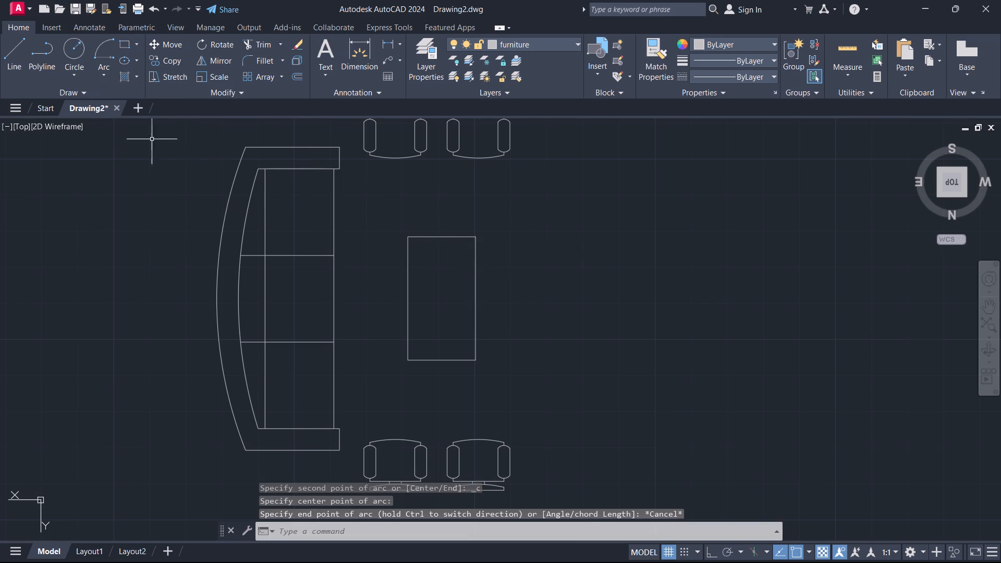
# Draw a start-end-radius arc of radius 20 bulging outward between the table rectangle's two upper corners.
pyautogui.click(96, 77)
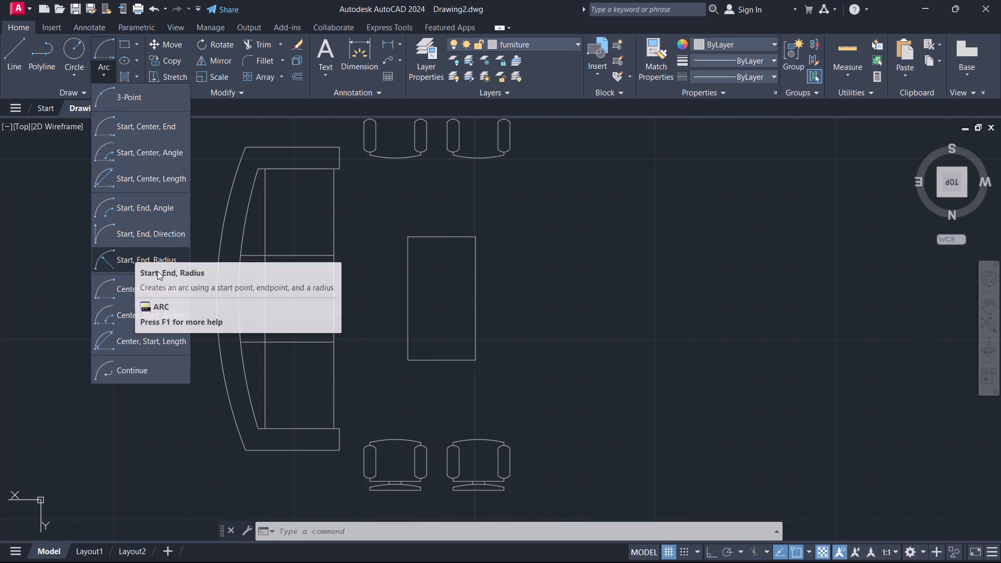
pyautogui.click(124, 260)
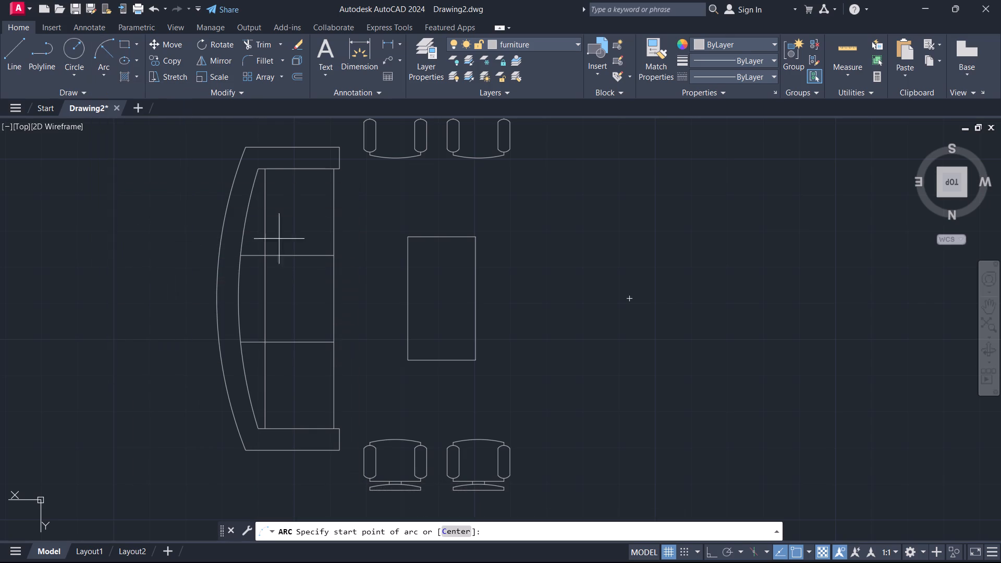
pyautogui.click(473, 239)
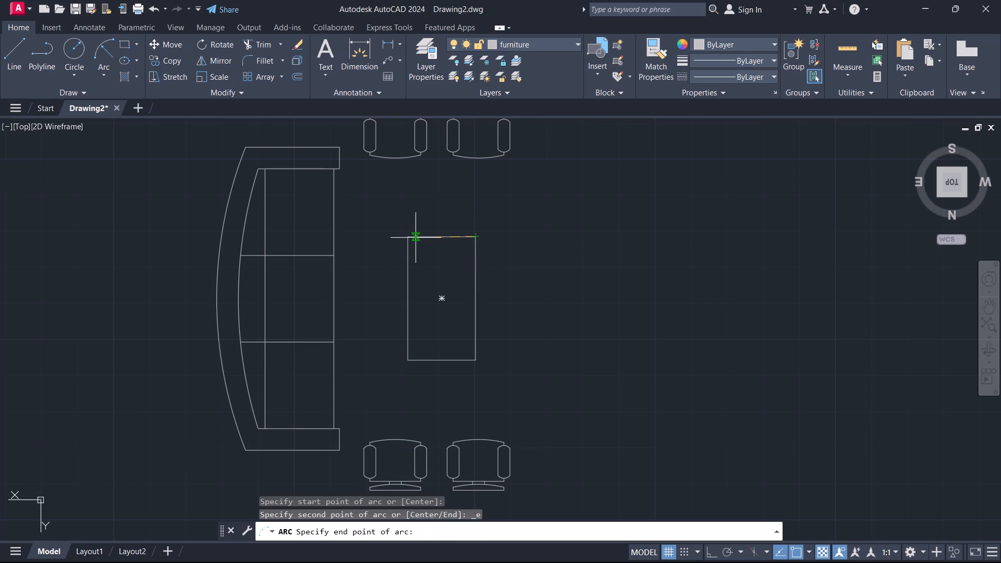
pyautogui.click(408, 239)
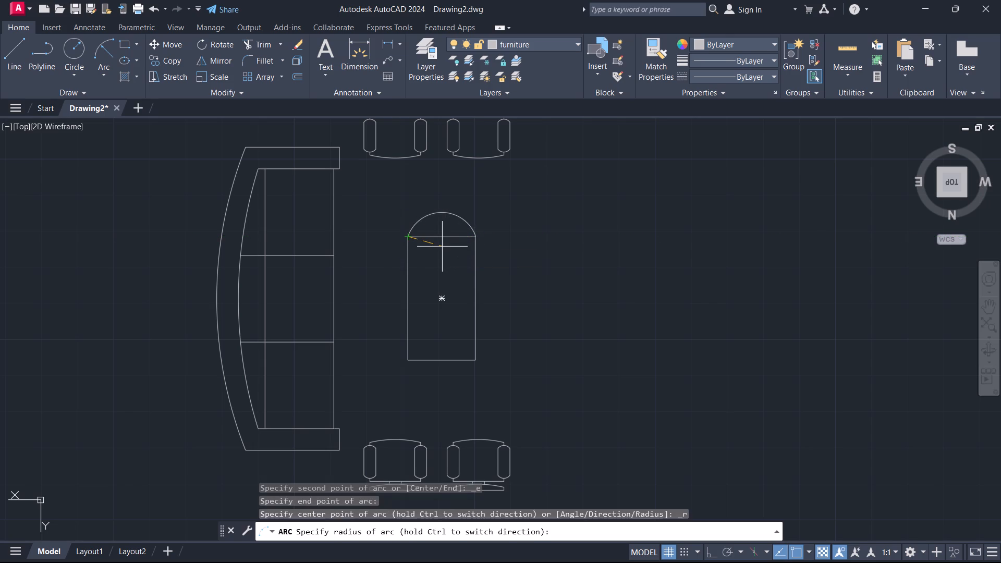
pyautogui.write('20')
pyautogui.press('Return')
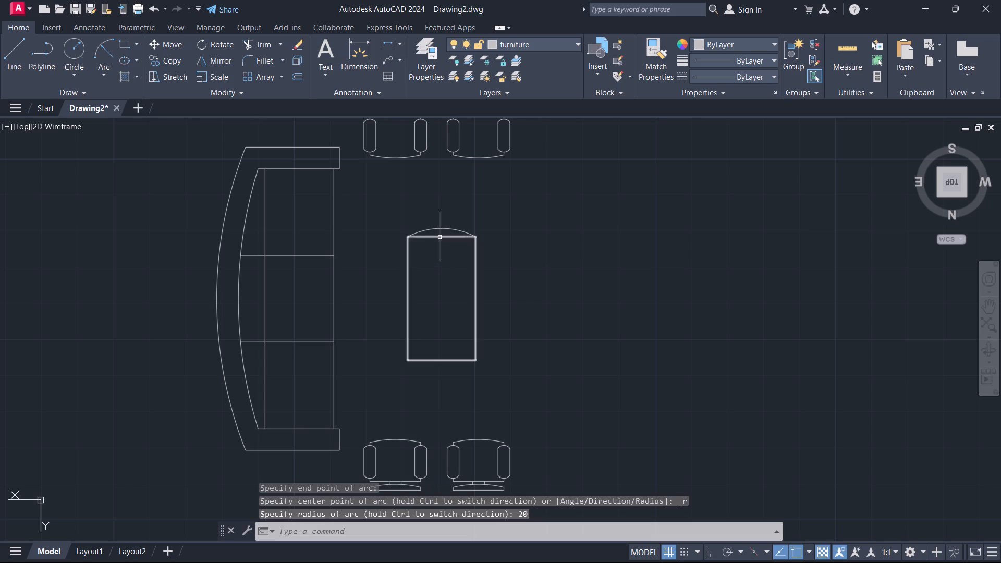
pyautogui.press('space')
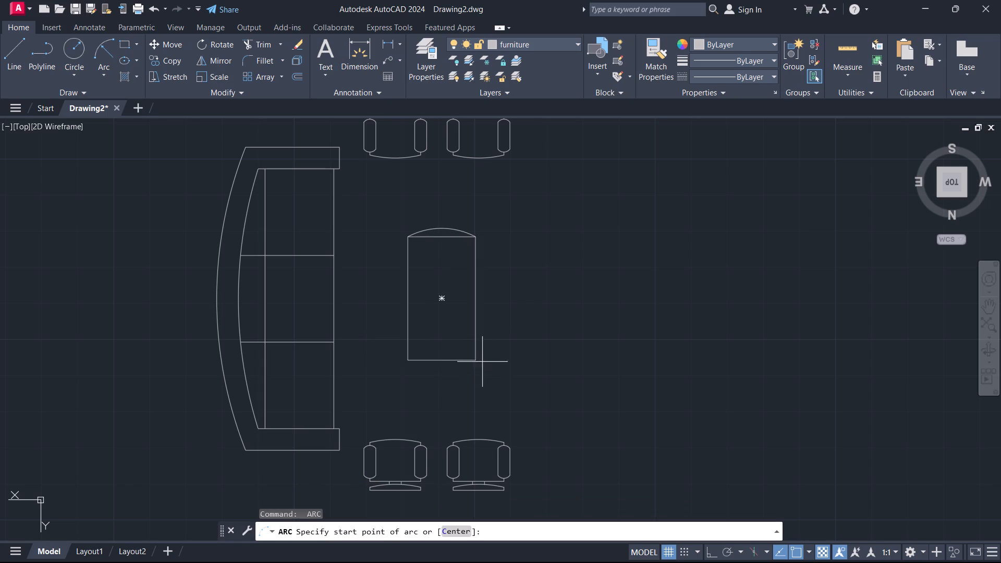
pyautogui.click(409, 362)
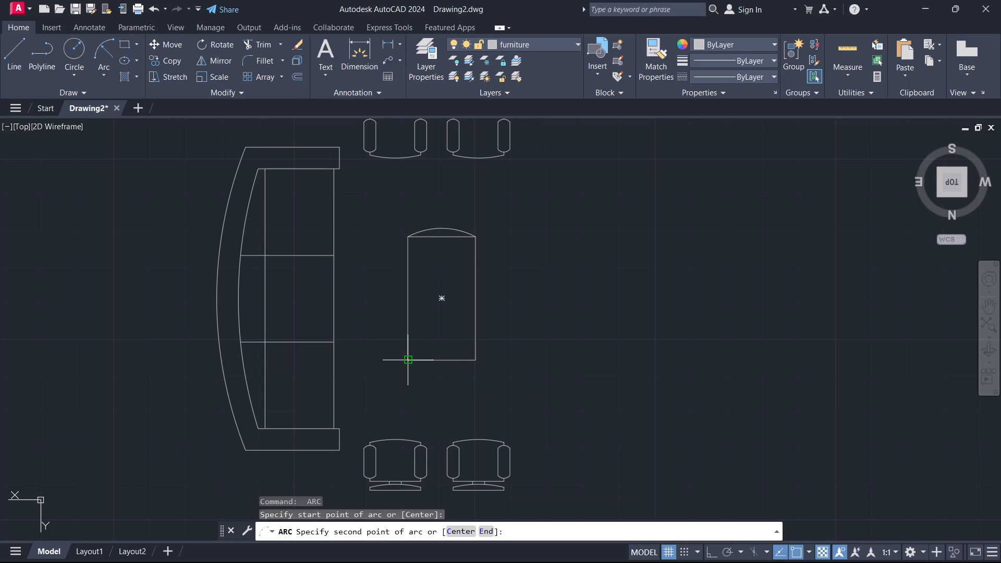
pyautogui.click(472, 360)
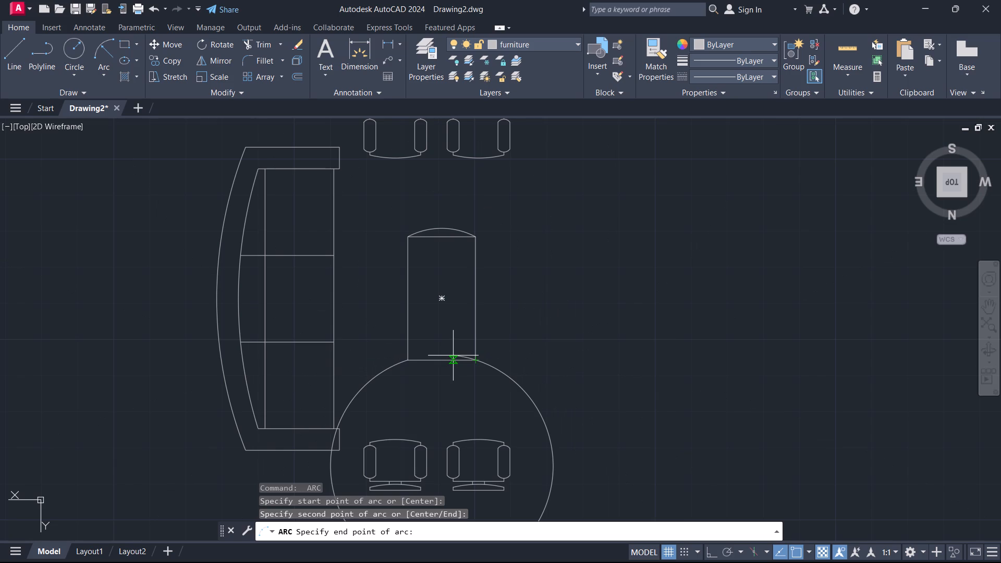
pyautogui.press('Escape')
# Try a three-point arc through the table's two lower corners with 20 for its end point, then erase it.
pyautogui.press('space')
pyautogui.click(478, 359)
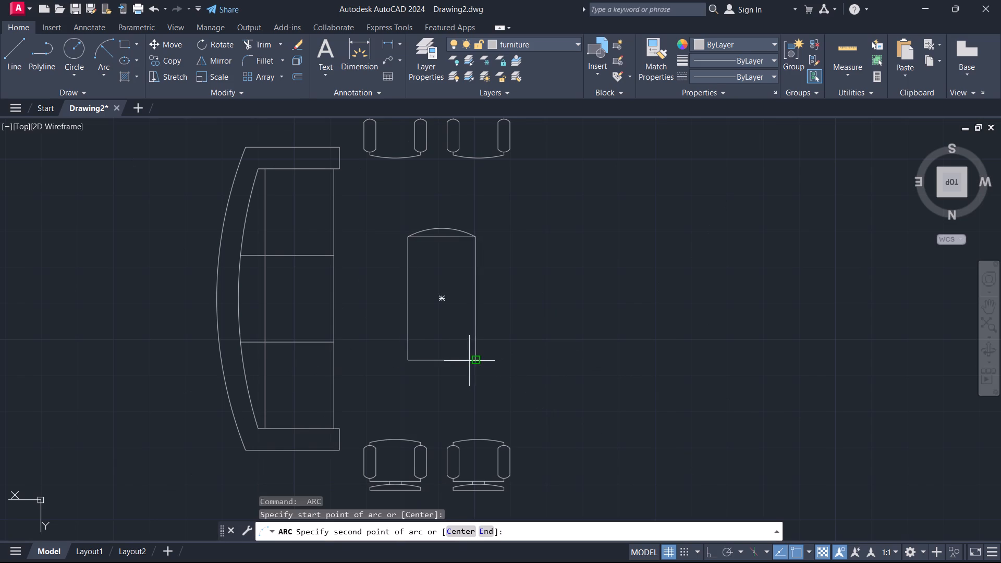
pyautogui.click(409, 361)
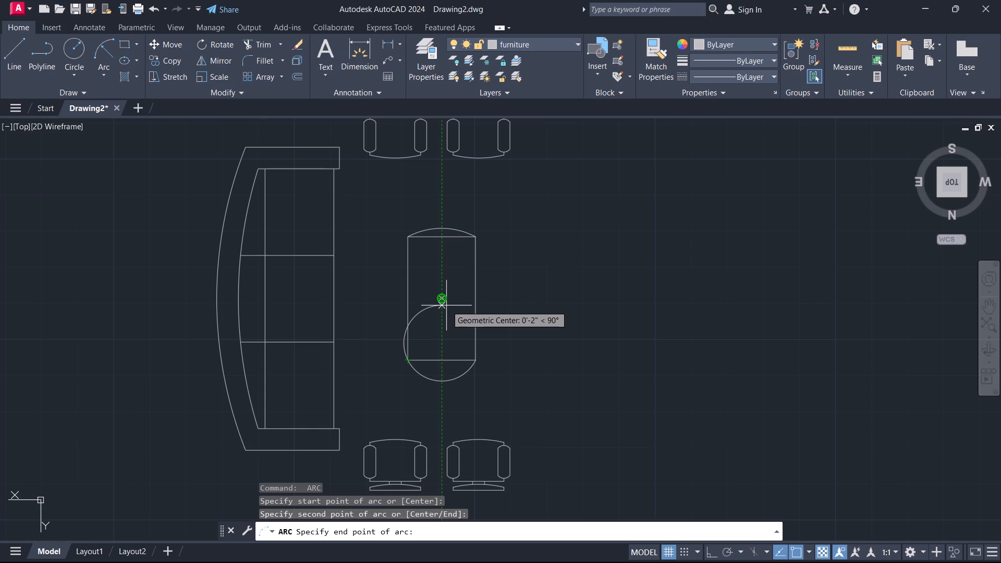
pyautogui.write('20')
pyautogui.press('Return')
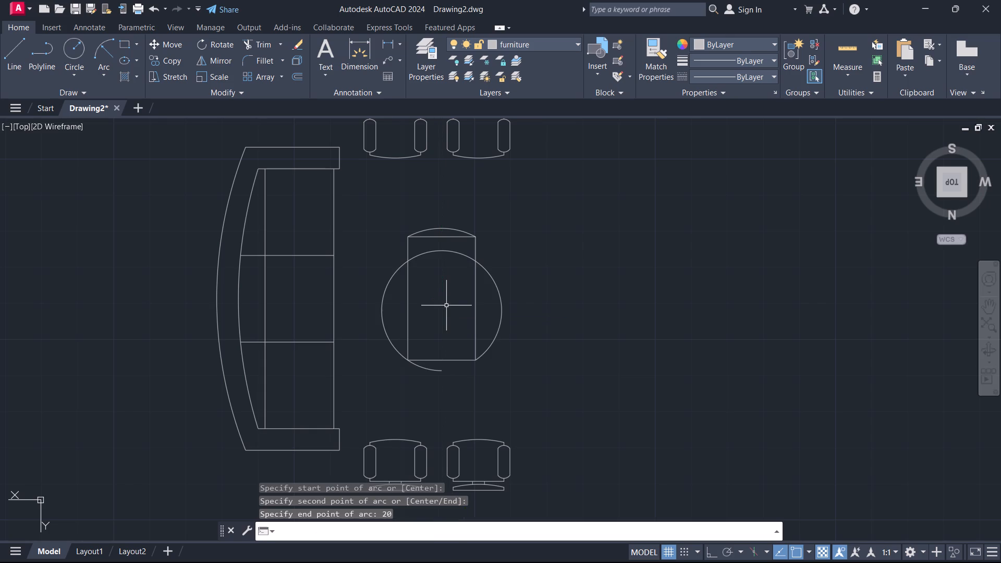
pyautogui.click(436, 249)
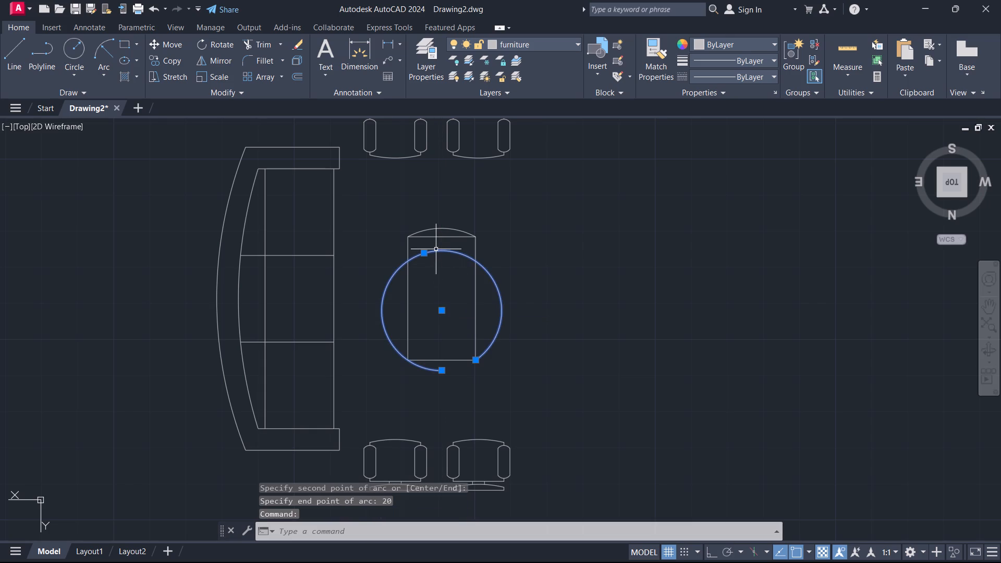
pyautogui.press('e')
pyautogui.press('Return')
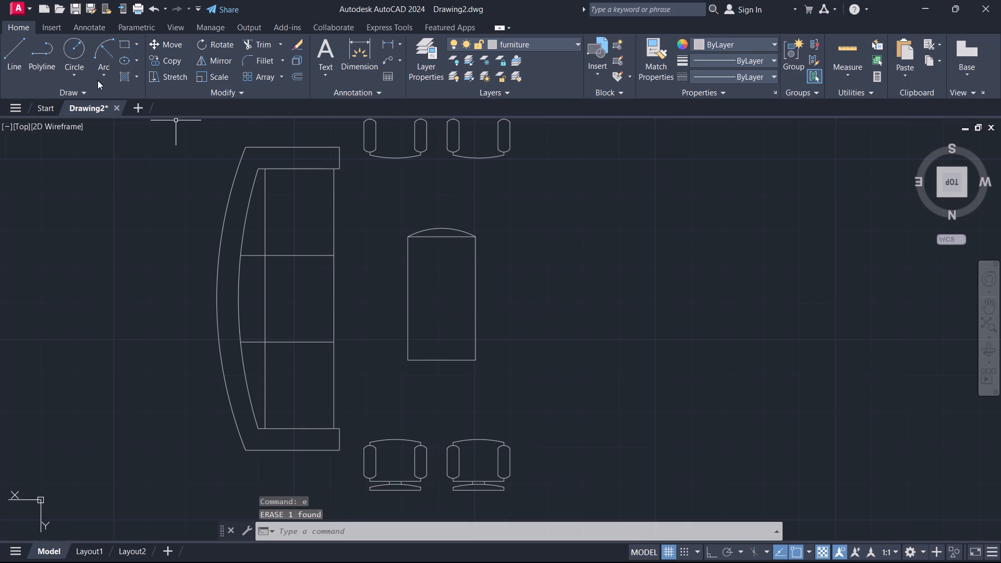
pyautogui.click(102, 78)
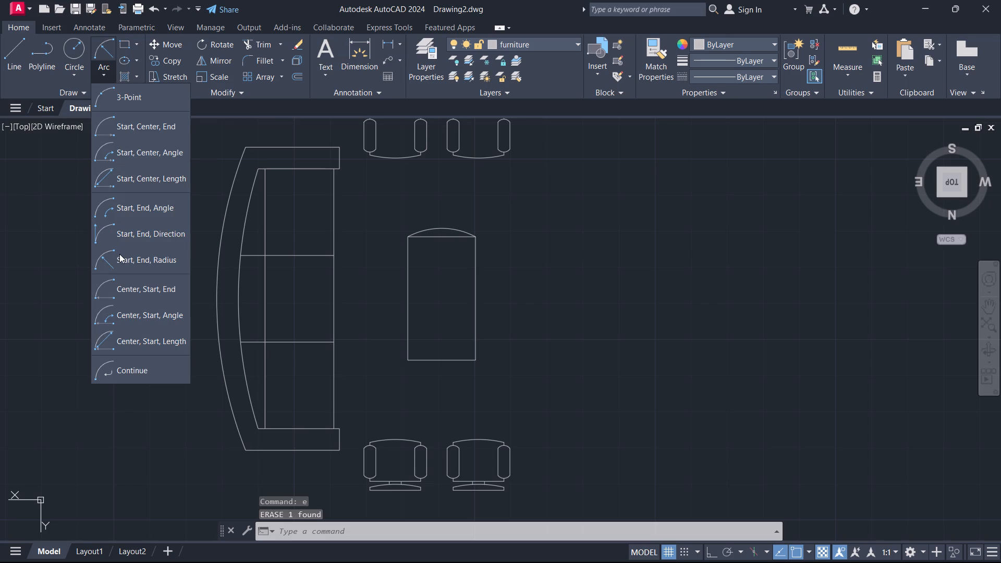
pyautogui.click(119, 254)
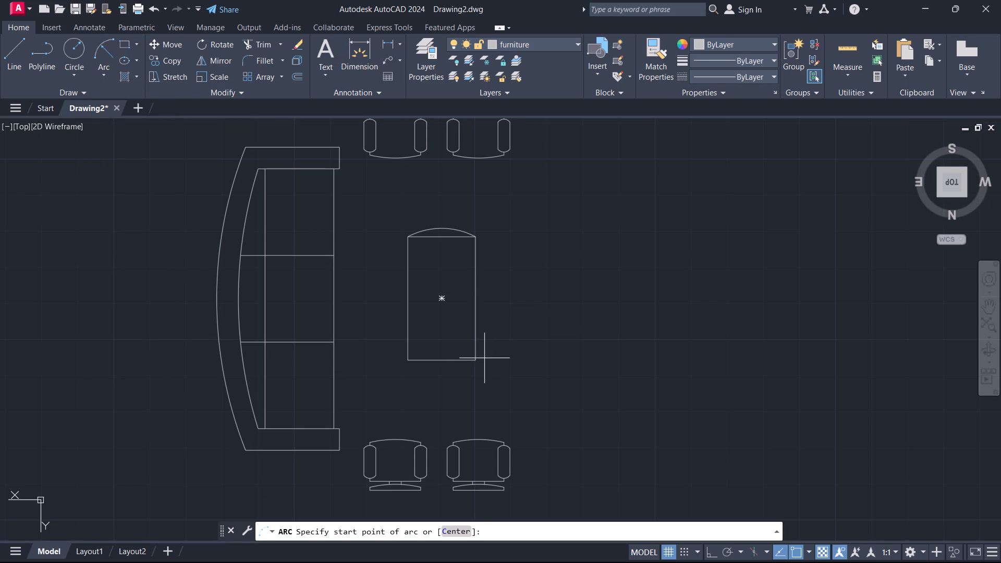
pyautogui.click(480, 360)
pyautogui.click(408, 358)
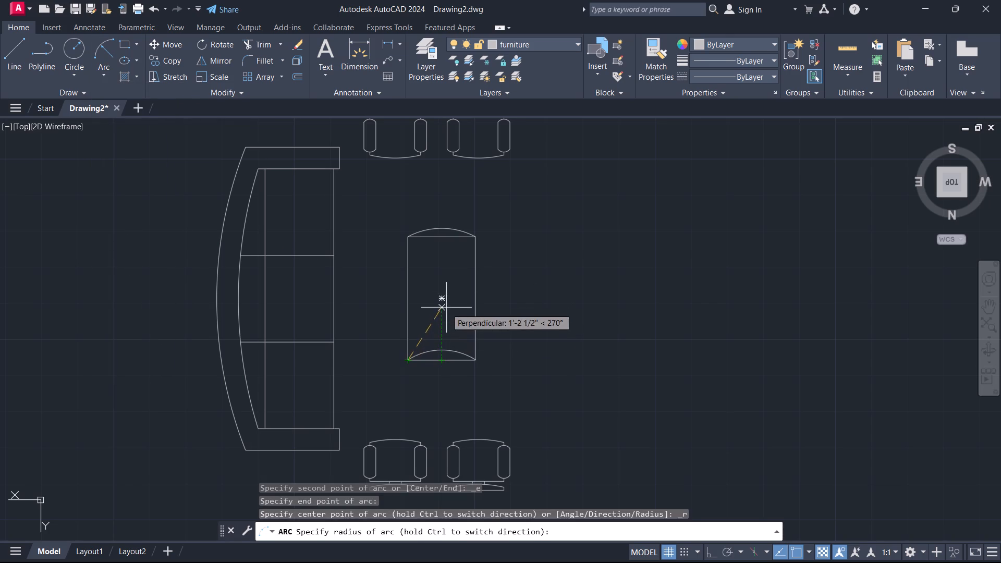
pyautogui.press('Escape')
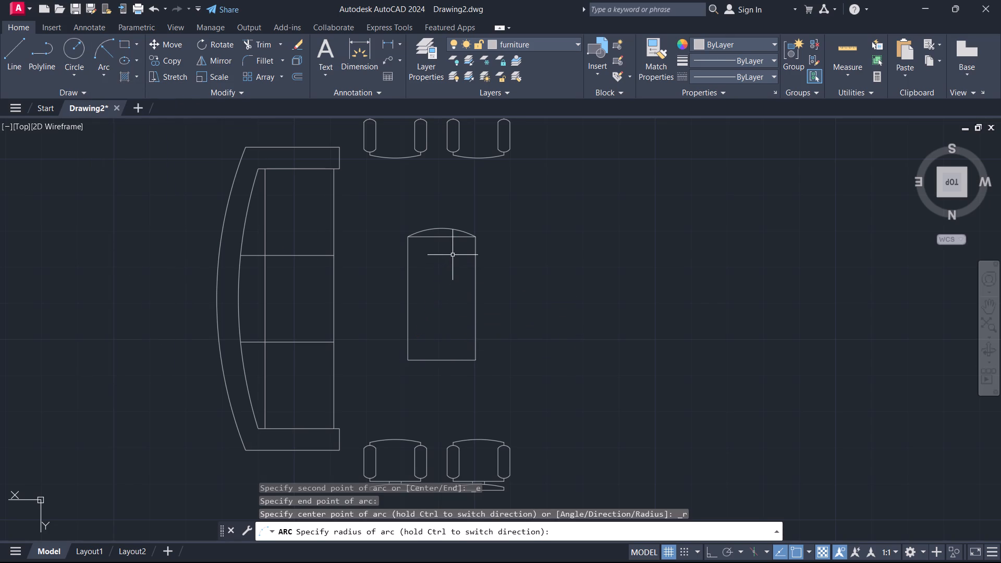
# Draw a start-end-radius arc of radius 20 bulging outward between the table rectangle's two lower corners.
pyautogui.press('space')
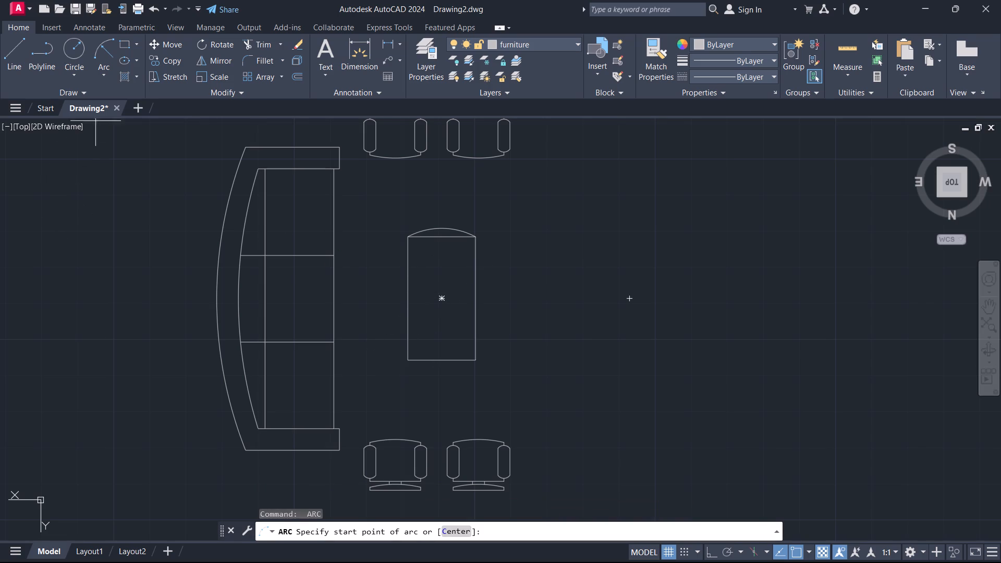
pyautogui.click(95, 75)
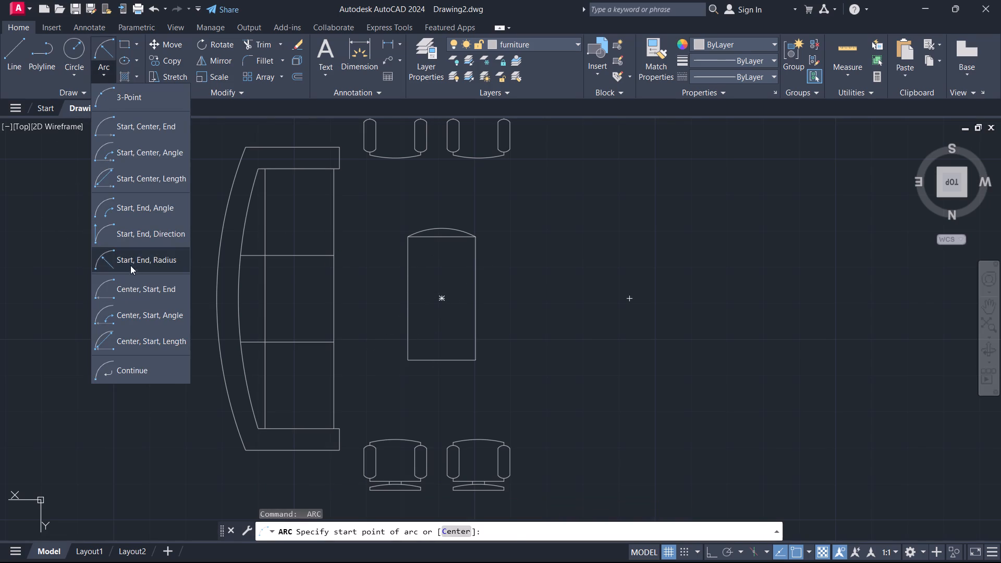
pyautogui.click(129, 262)
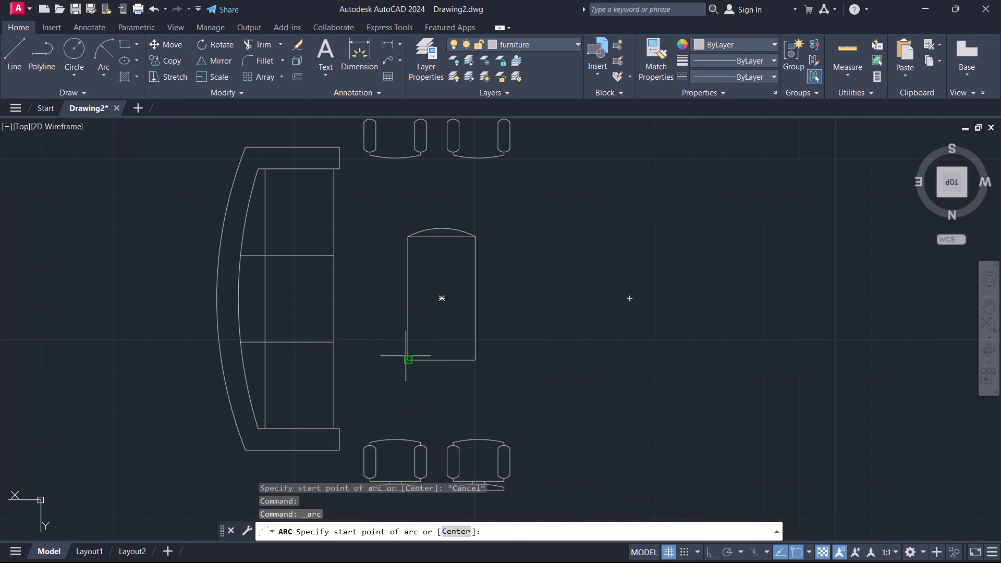
pyautogui.click(406, 357)
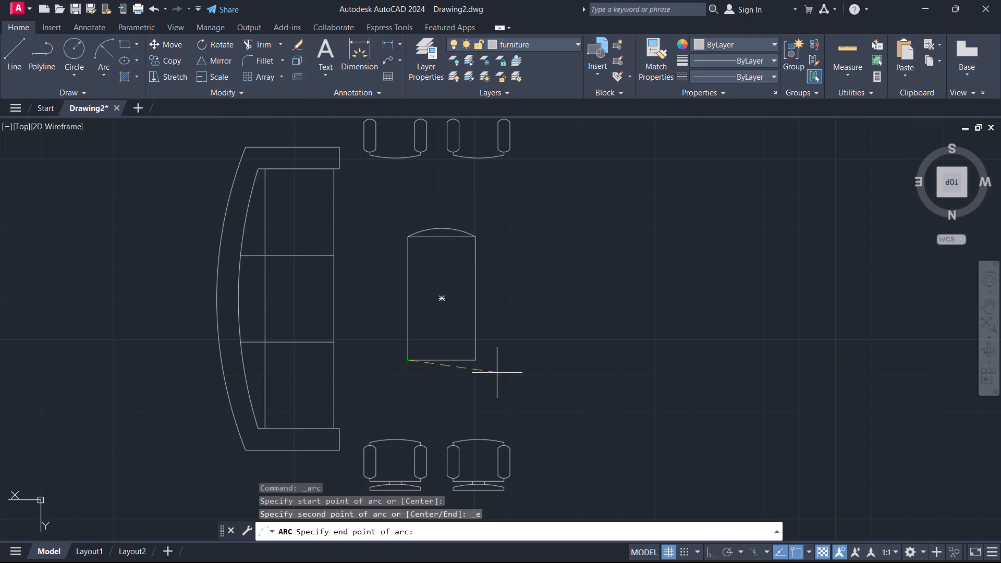
pyautogui.click(477, 361)
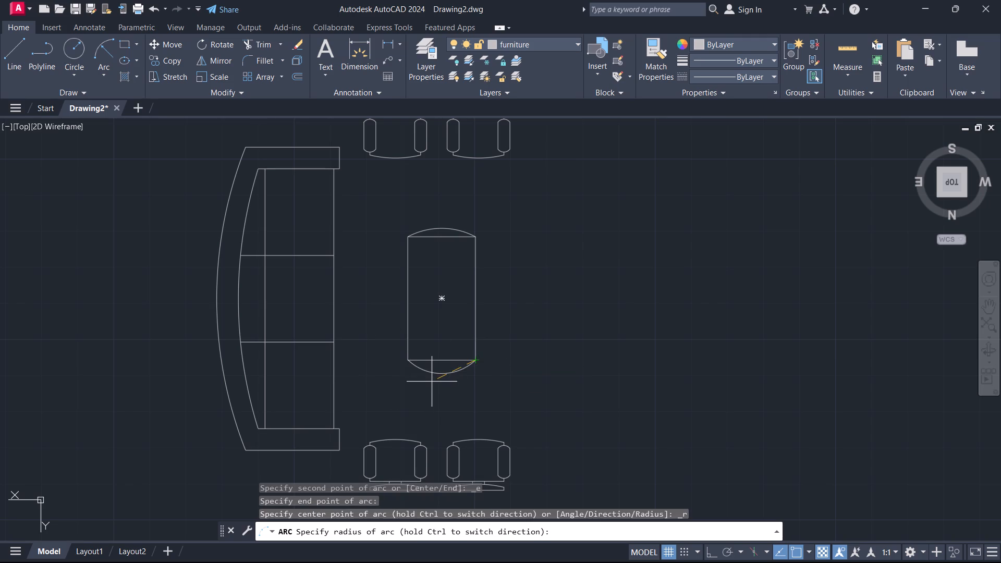
pyautogui.write('20')
pyautogui.press('Return')
pyautogui.press('Escape')
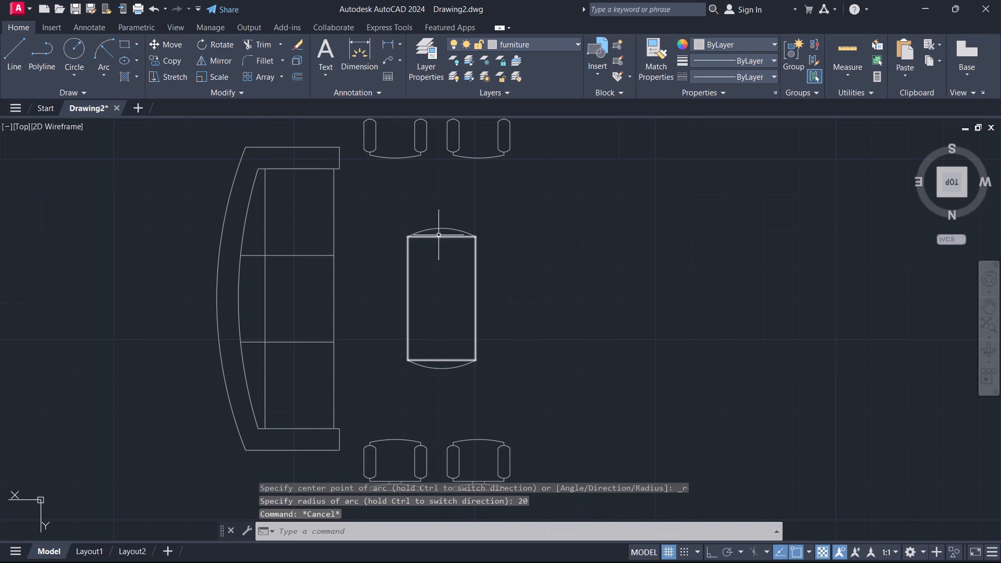
# Explode the table rectangle between the two arcs into separate lines.
pyautogui.click(439, 235)
pyautogui.press('Escape')
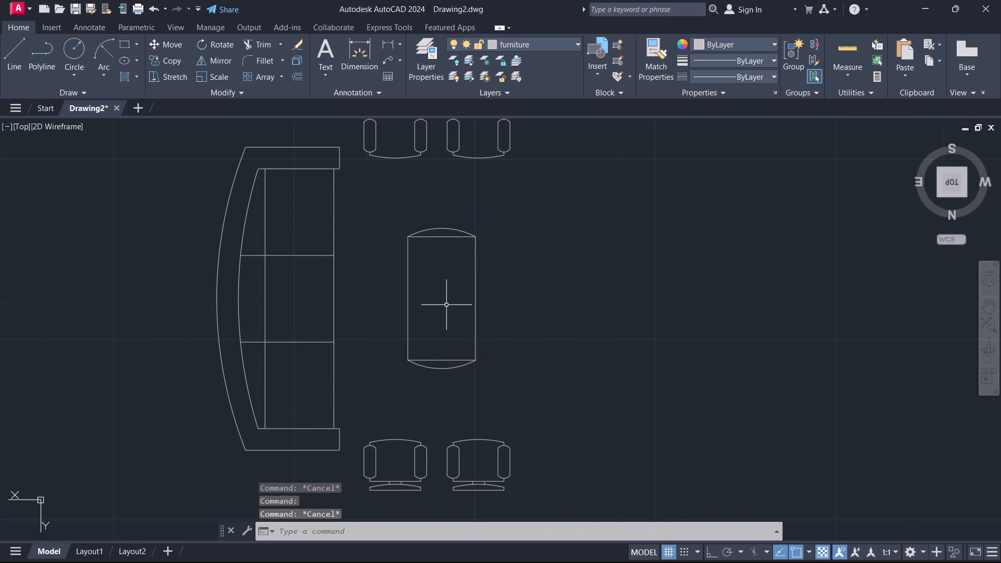
pyautogui.click(441, 236)
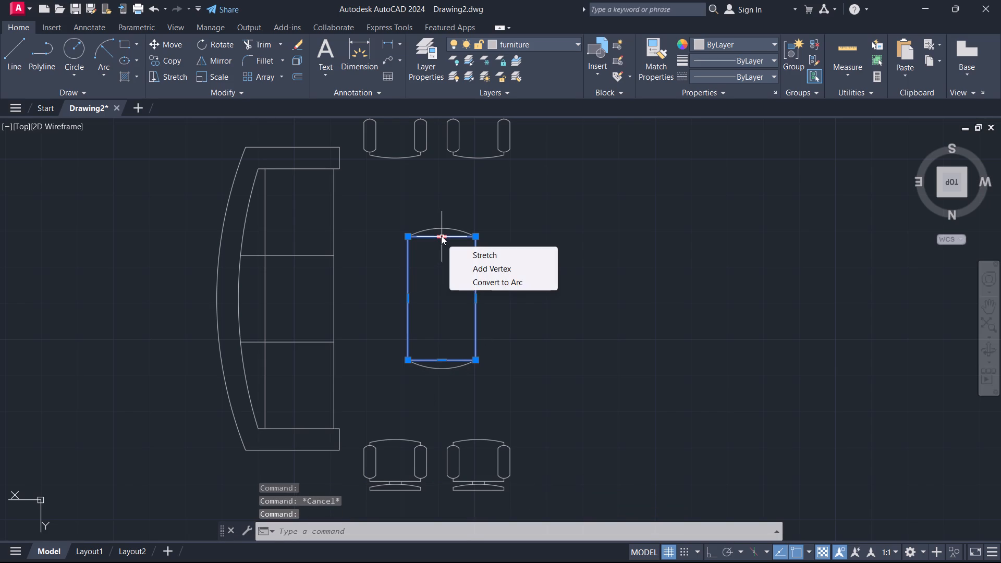
pyautogui.press('x')
pyautogui.press('Return')
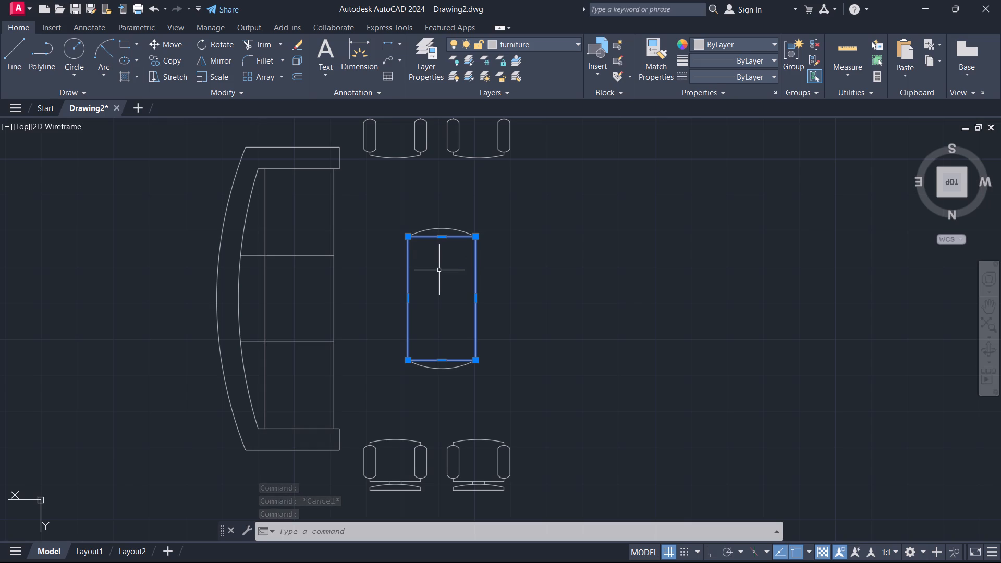
pyautogui.press('x')
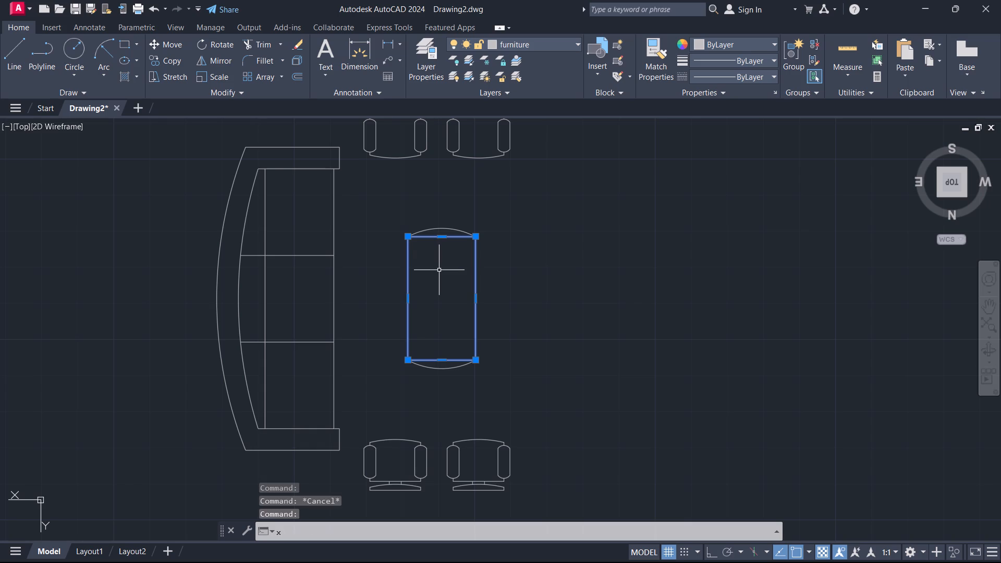
pyautogui.press('Return')
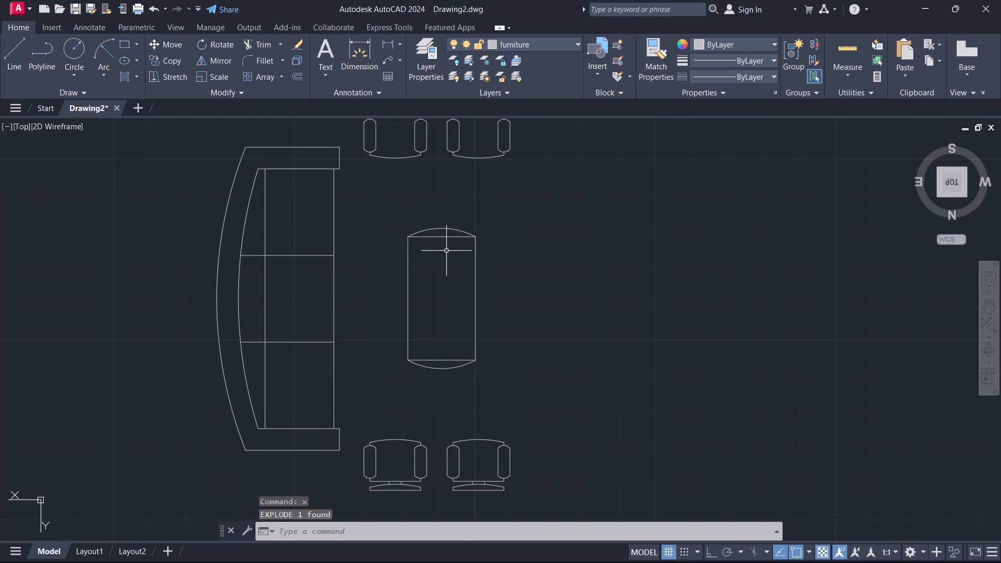
pyautogui.press('Escape')
# Trim away the table's straight upper and lower edges, leaving the arcs as its ends.
pyautogui.write('tr')
pyautogui.press('Return')
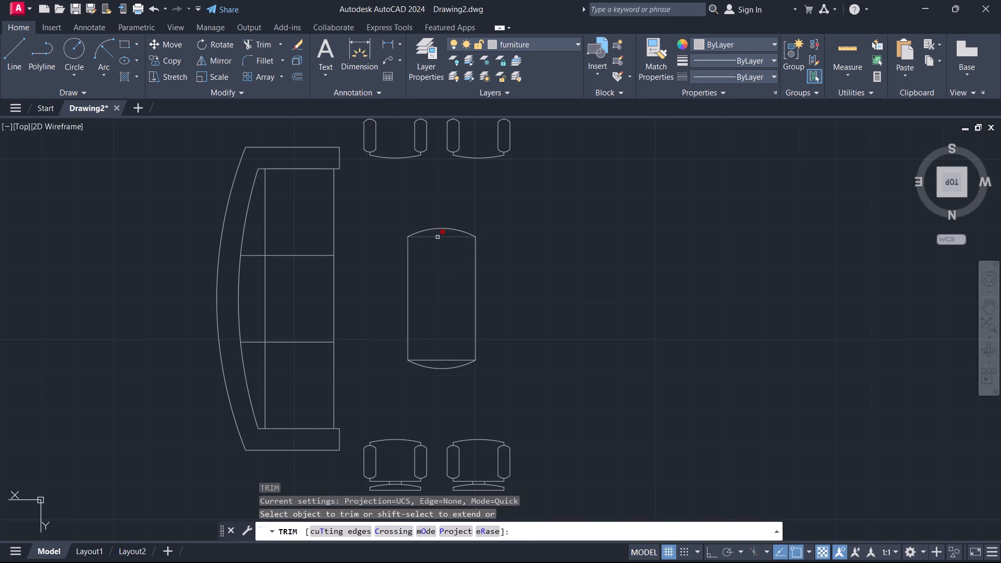
pyautogui.click(437, 237)
pyautogui.click(447, 360)
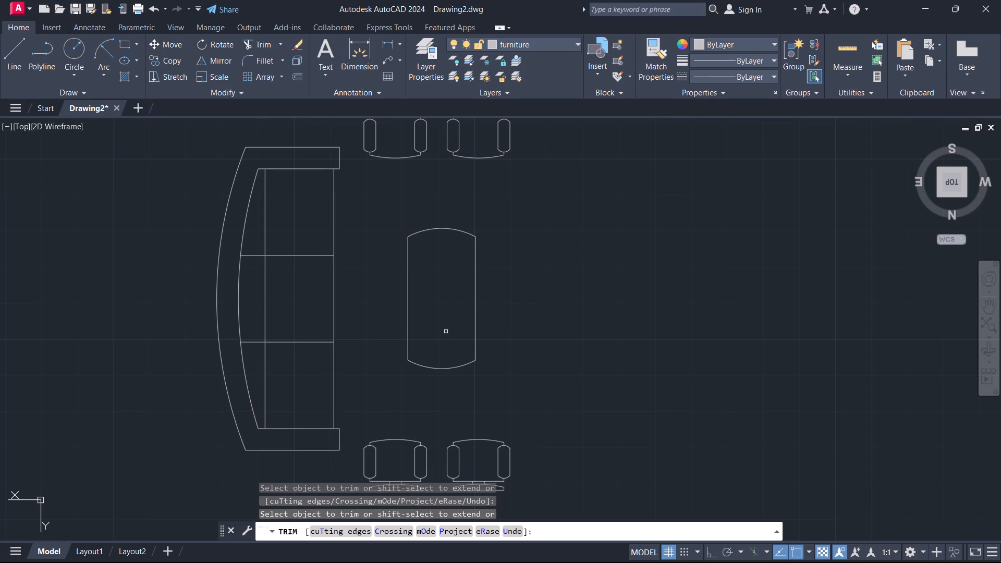
pyautogui.press('Escape')
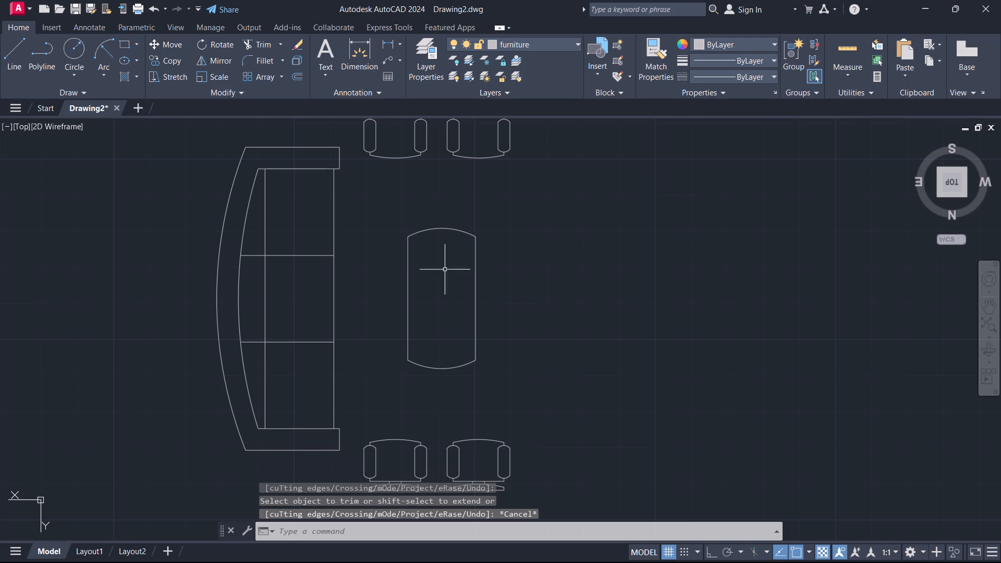
# Group the table's two side lines and two end arcs into one object.
pyautogui.moveTo(384, 211); pyautogui.dragTo(392, 234)
pyautogui.click(527, 387)
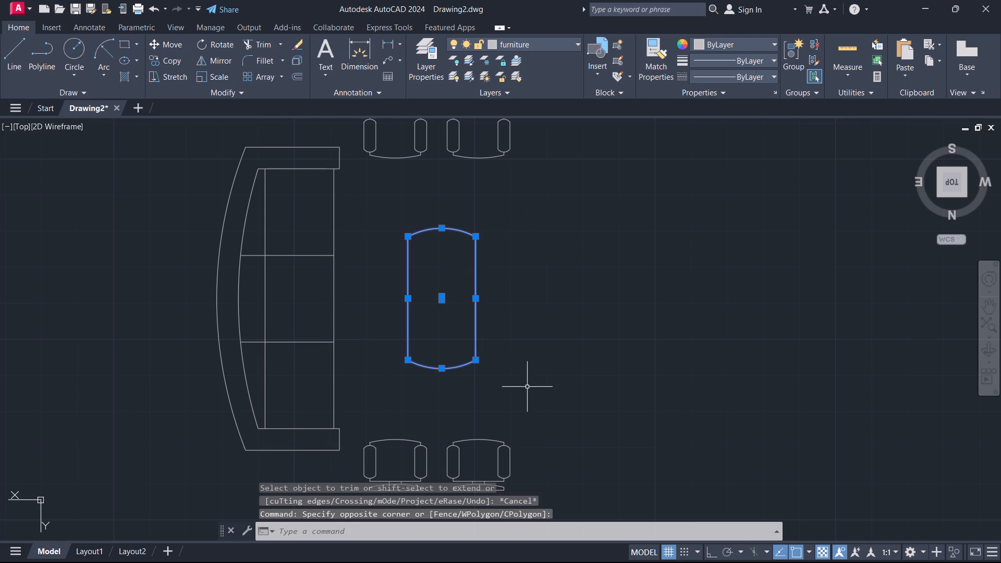
pyautogui.press('f')
pyautogui.press('BackSpace')
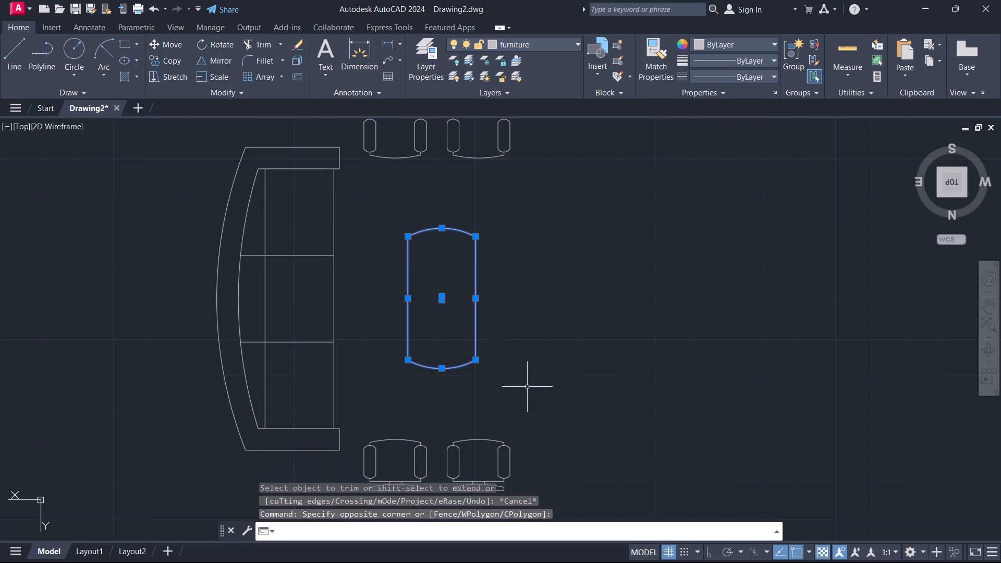
pyautogui.press('g')
pyautogui.press('Return')
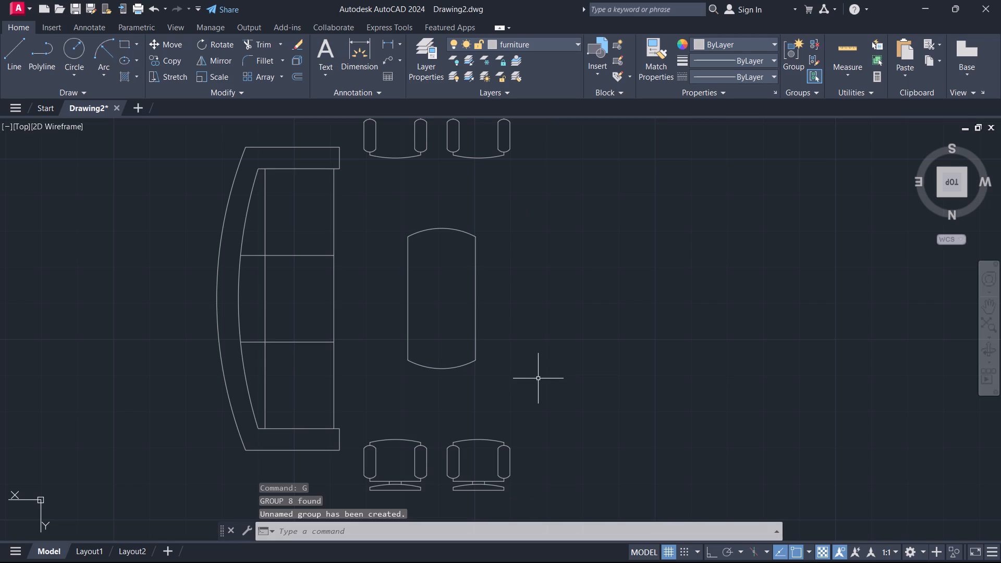
# Move the sofa, four chairs and table into the plan with the dining set, below that set, with the sofa's back along the windowed wall.
pyautogui.scroll(-2, 546, 349)
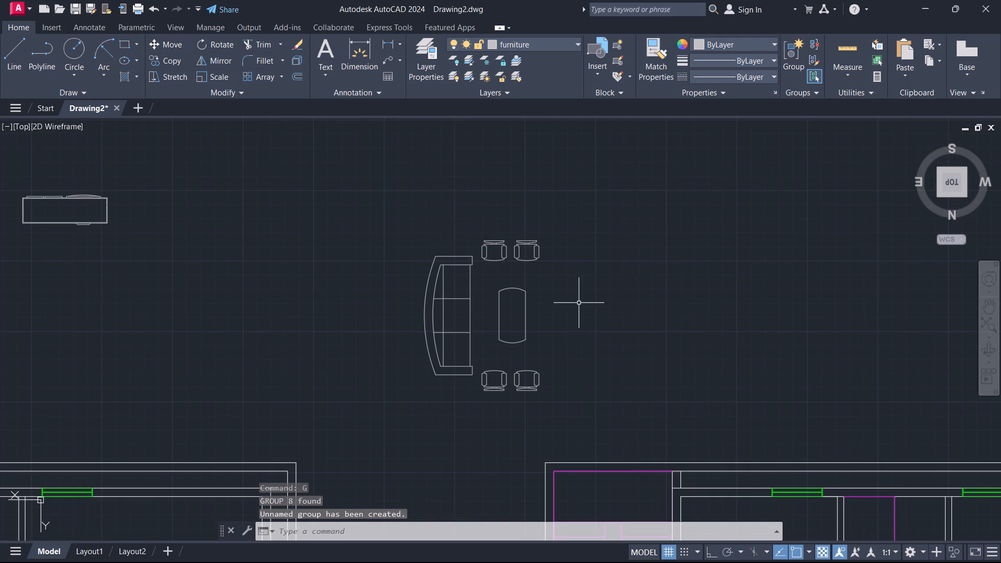
pyautogui.click(310, 211)
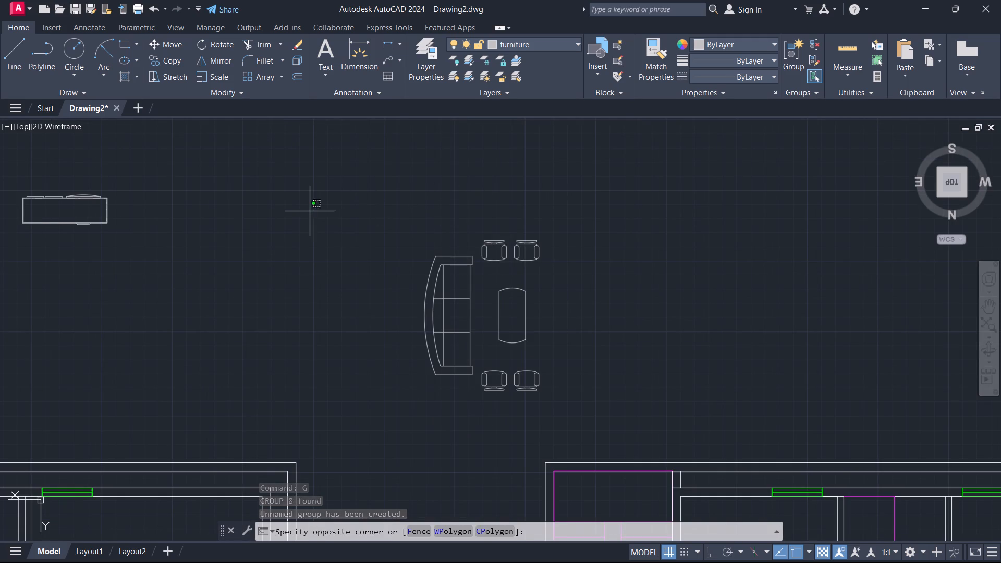
pyautogui.click(630, 422)
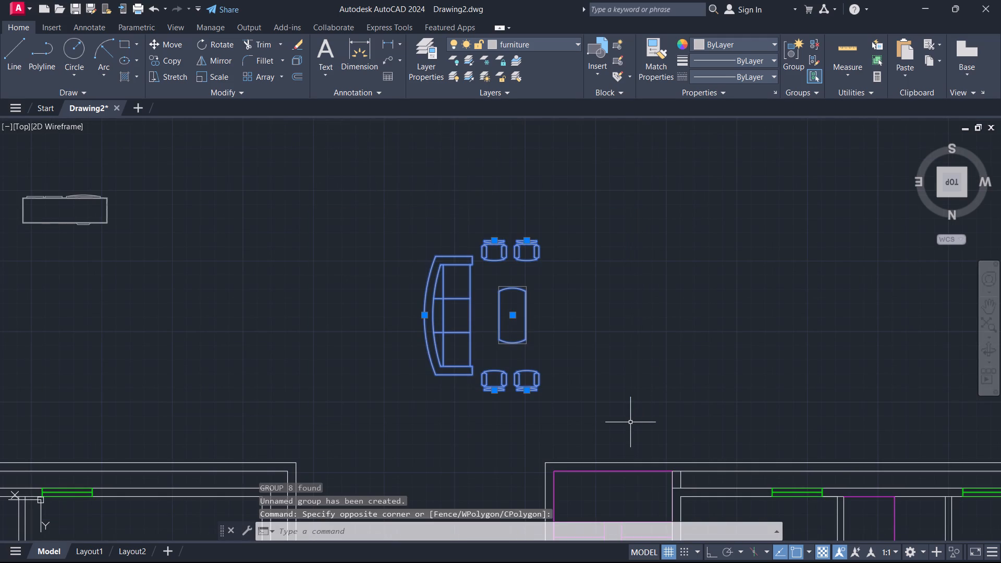
pyautogui.press('m')
pyautogui.press('Return')
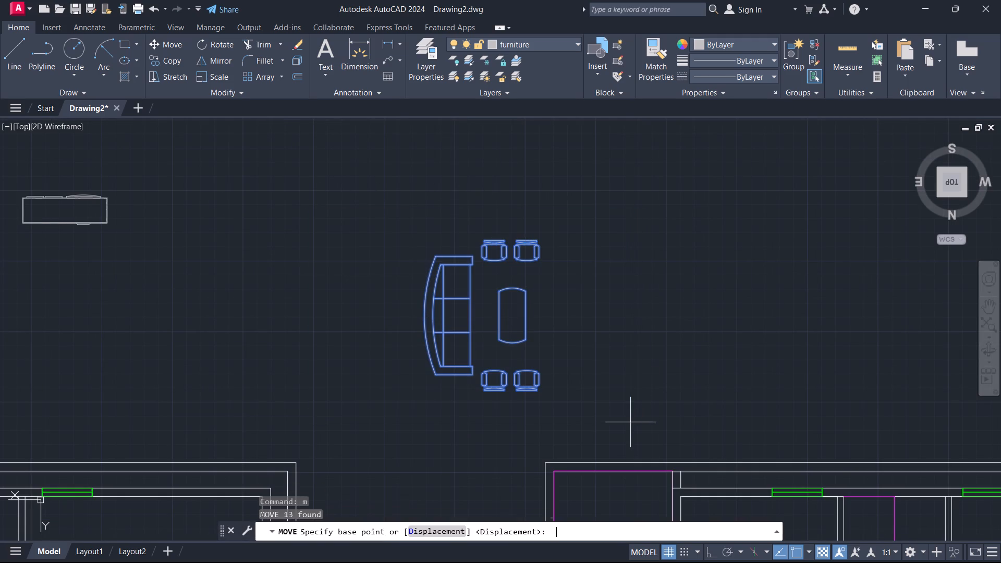
pyautogui.click(420, 311)
pyautogui.scroll(-2, 506, 274)
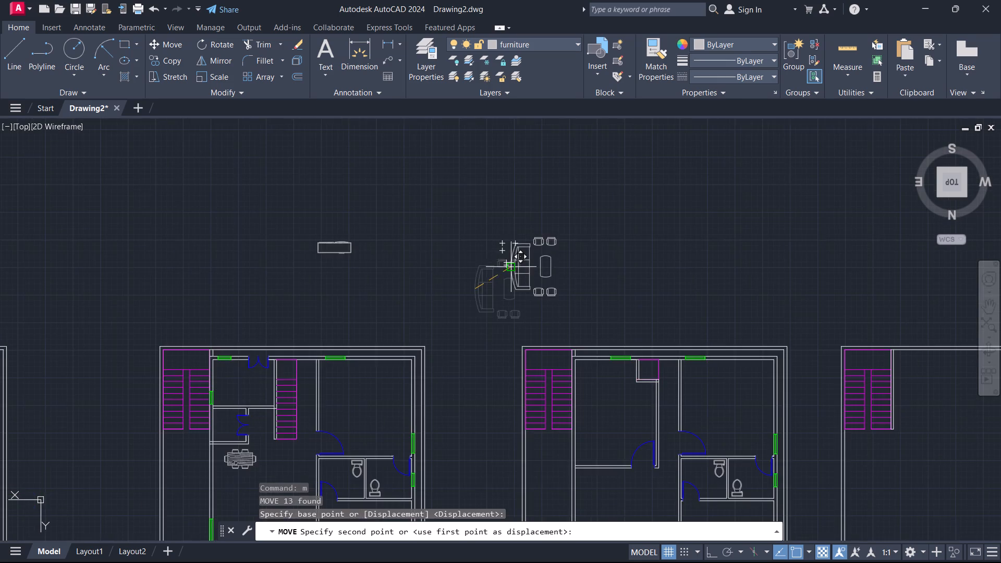
pyautogui.scroll(-3, 518, 260)
pyautogui.scroll(5, 460, 322)
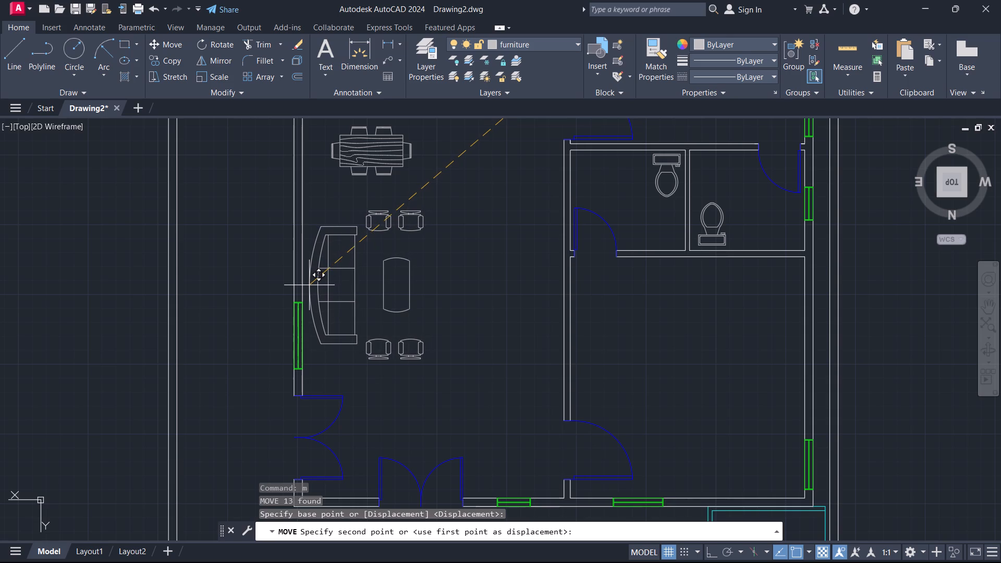
pyautogui.click(309, 285)
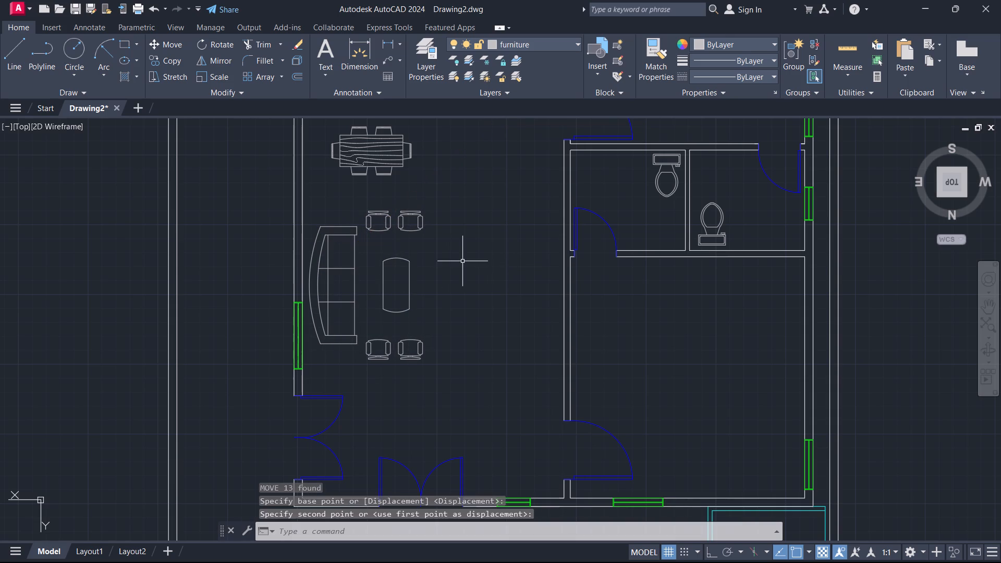
# Copy the sofa, chairs and table from the living room to the empty space above and between the two furnished floor plans.
pyautogui.scroll(-2, 456, 261)
pyautogui.moveTo(465, 265); pyautogui.dragTo(411, 342, button='middle')
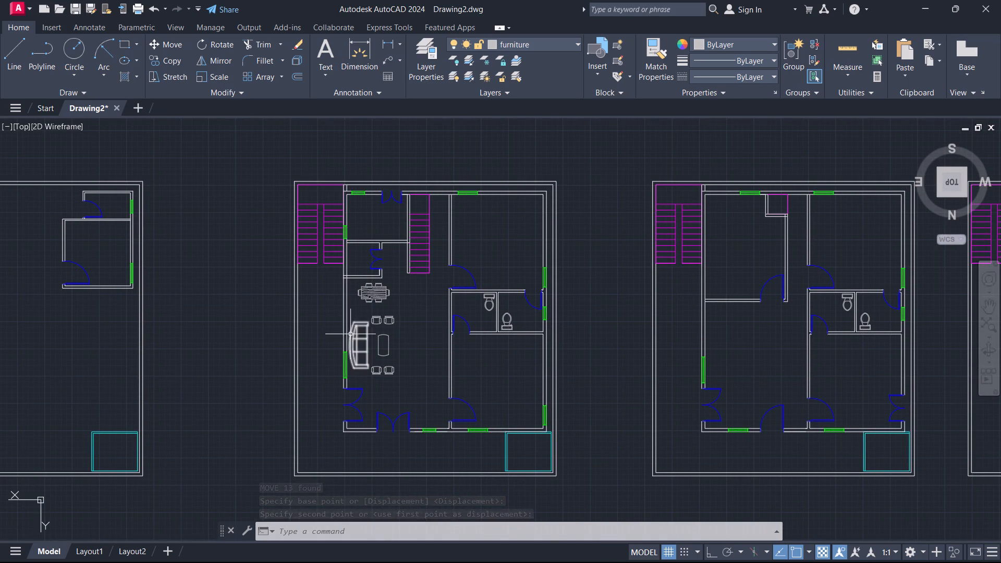
pyautogui.click(351, 340)
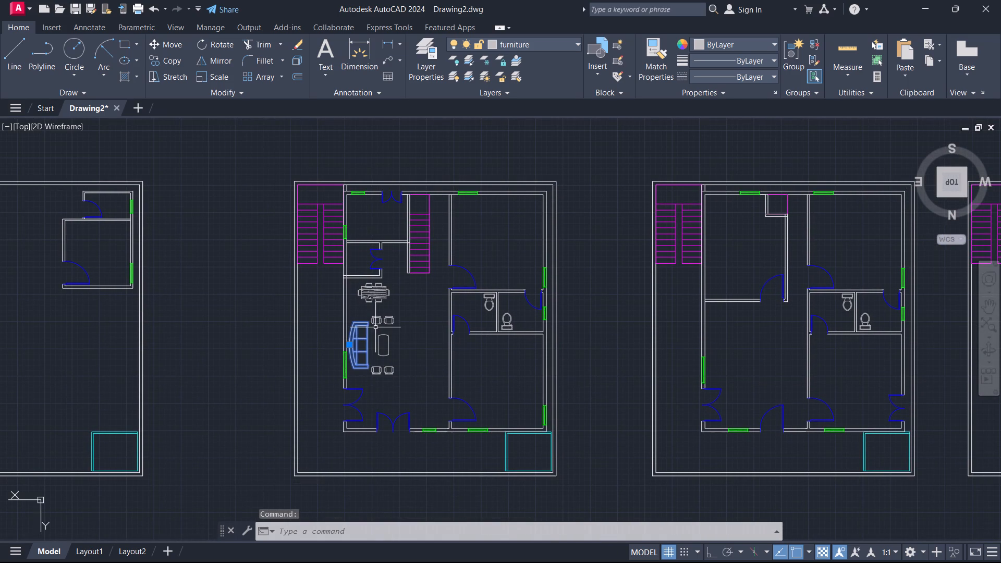
pyautogui.click(406, 312)
pyautogui.click(356, 380)
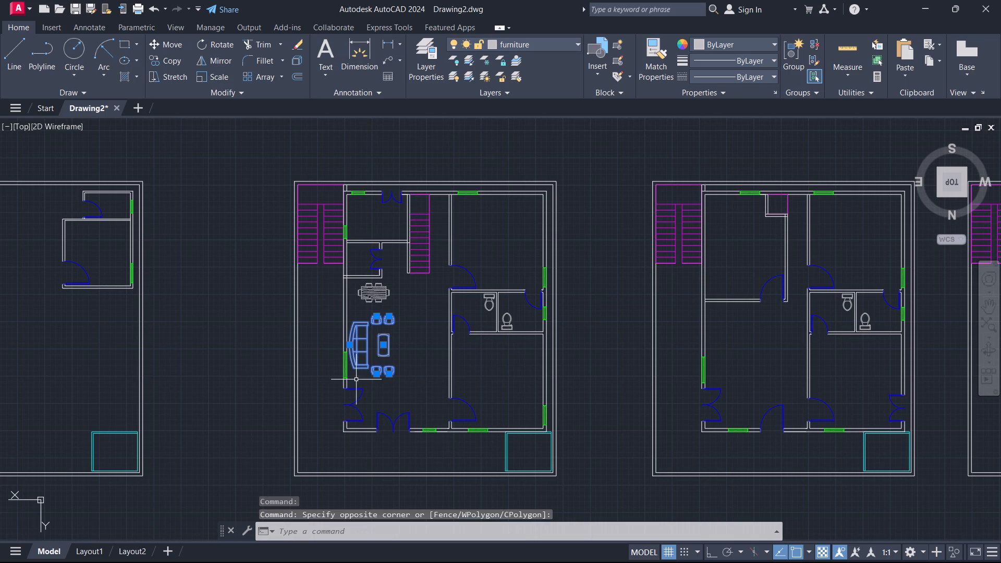
pyautogui.press('c')
pyautogui.press('o')
pyautogui.press('Return')
pyautogui.click(364, 347)
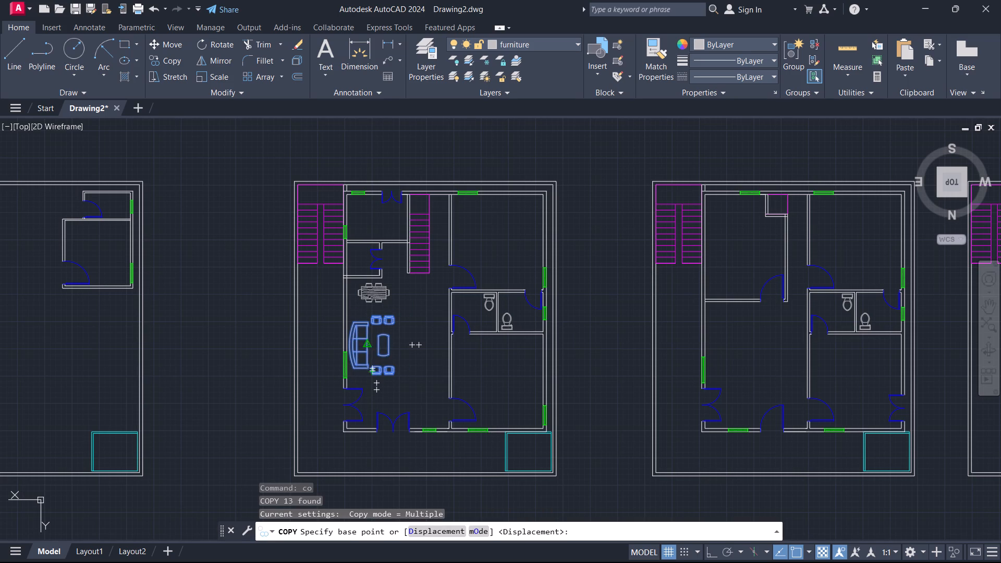
pyautogui.scroll(3, 736, 253)
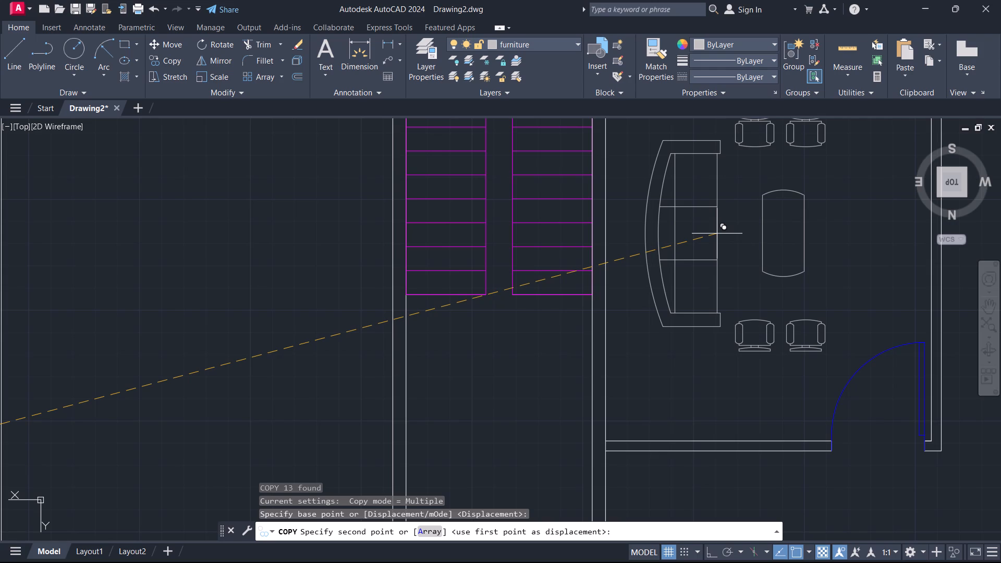
pyautogui.scroll(-3, 717, 234)
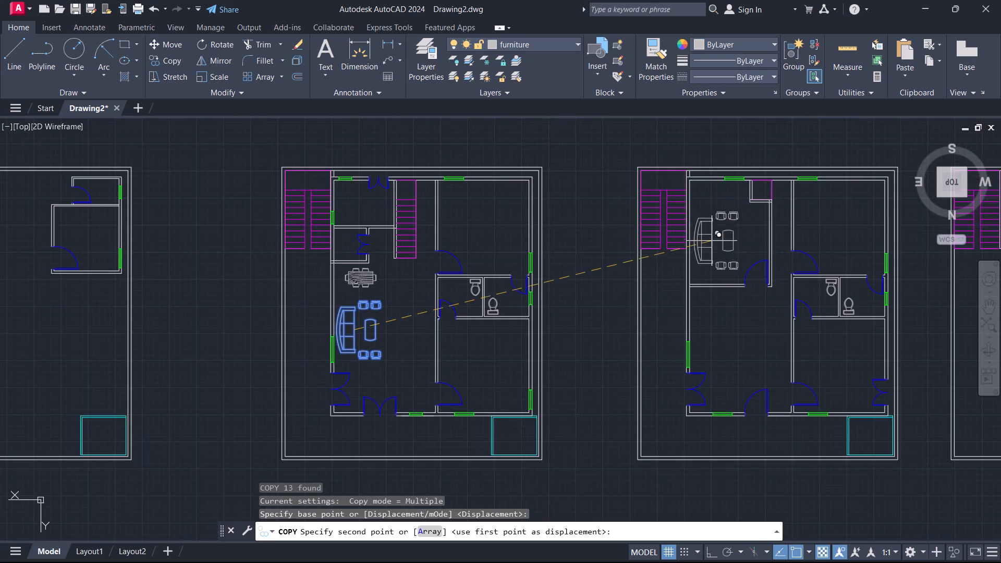
pyautogui.click(590, 140)
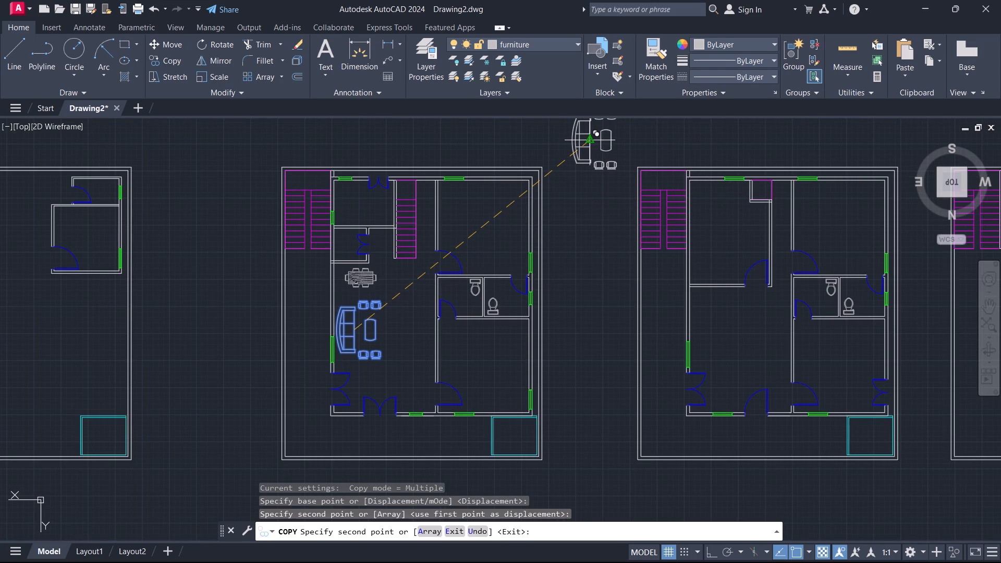
pyautogui.press('Escape')
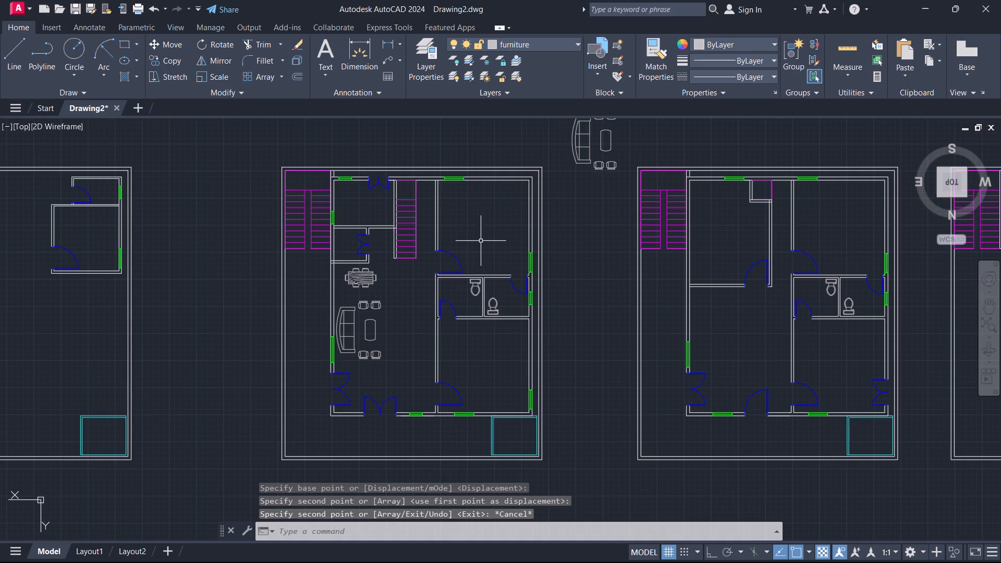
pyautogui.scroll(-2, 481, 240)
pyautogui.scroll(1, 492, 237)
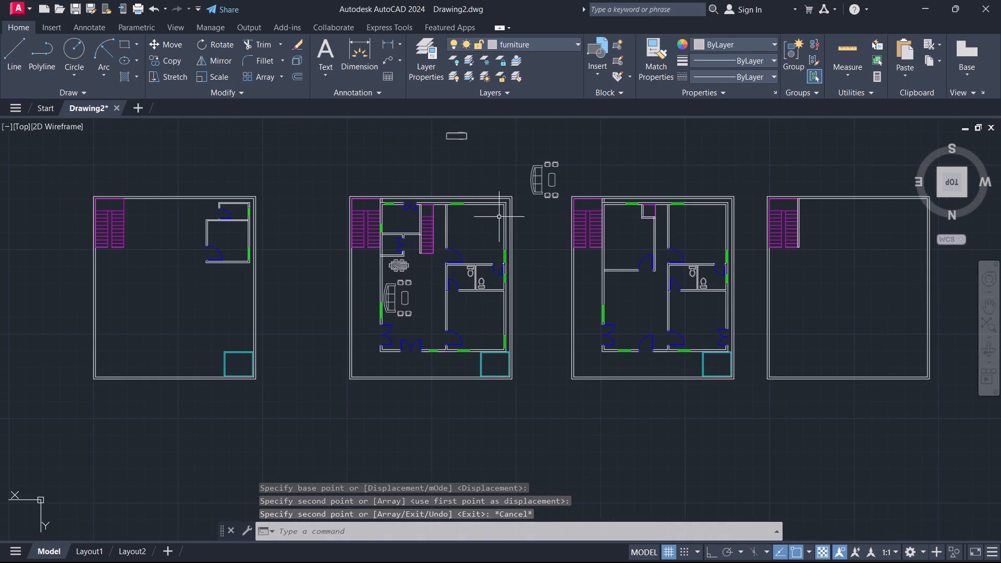
# Rotate the entertainment unit above the dining-set plan a quarter turn about its upper corner so its long side runs vertically.
pyautogui.scroll(-3, 532, 250)
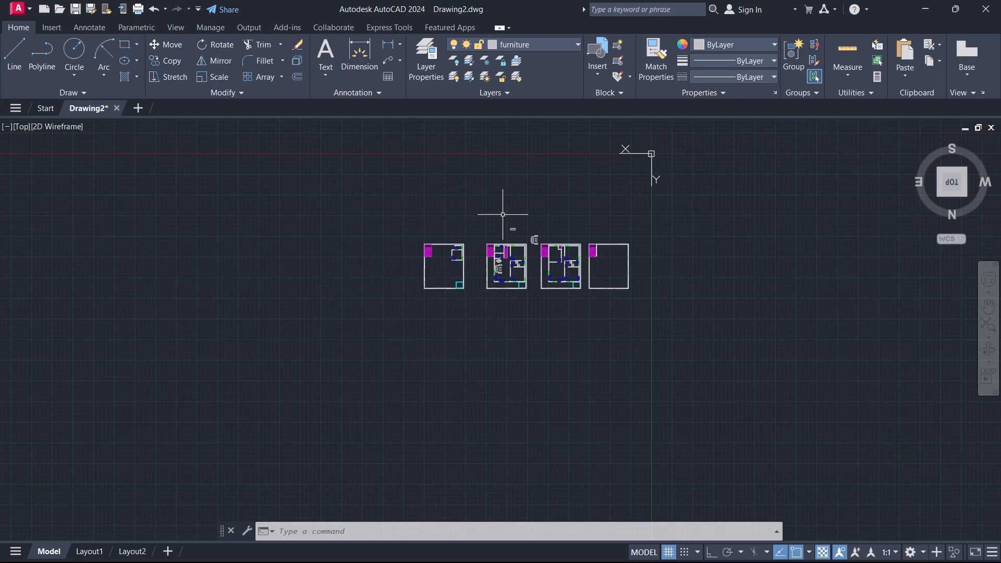
pyautogui.scroll(2, 503, 215)
pyautogui.scroll(2, 608, 370)
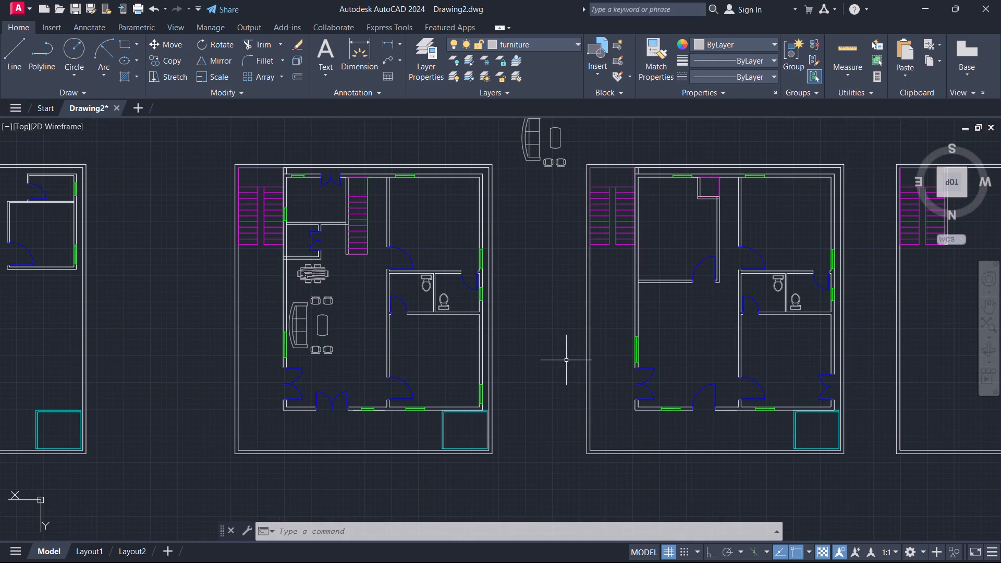
pyautogui.moveTo(566, 360); pyautogui.dragTo(496, 358, button='middle')
pyautogui.scroll(-2, 500, 356)
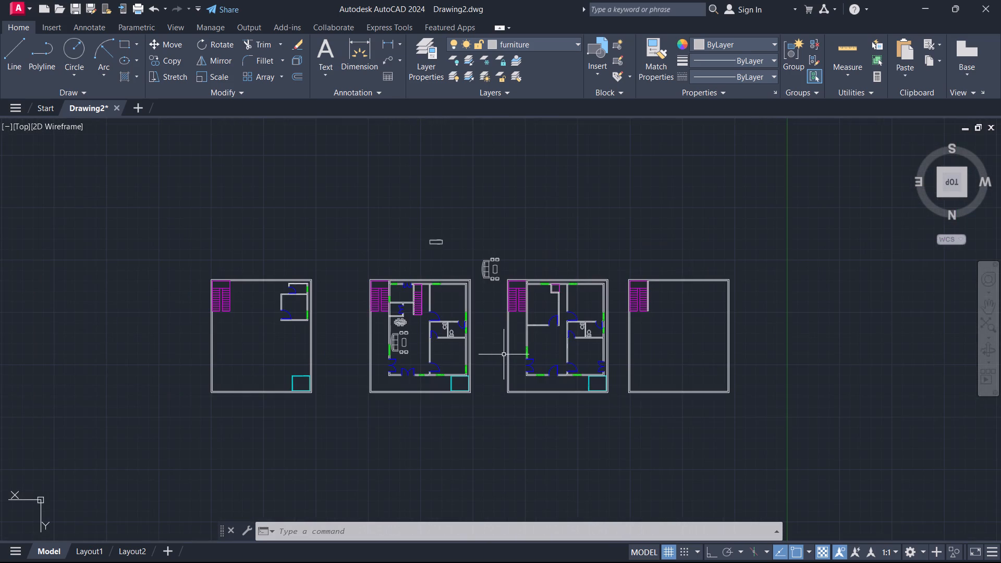
pyautogui.moveTo(613, 251); pyautogui.dragTo(771, 207, button='middle')
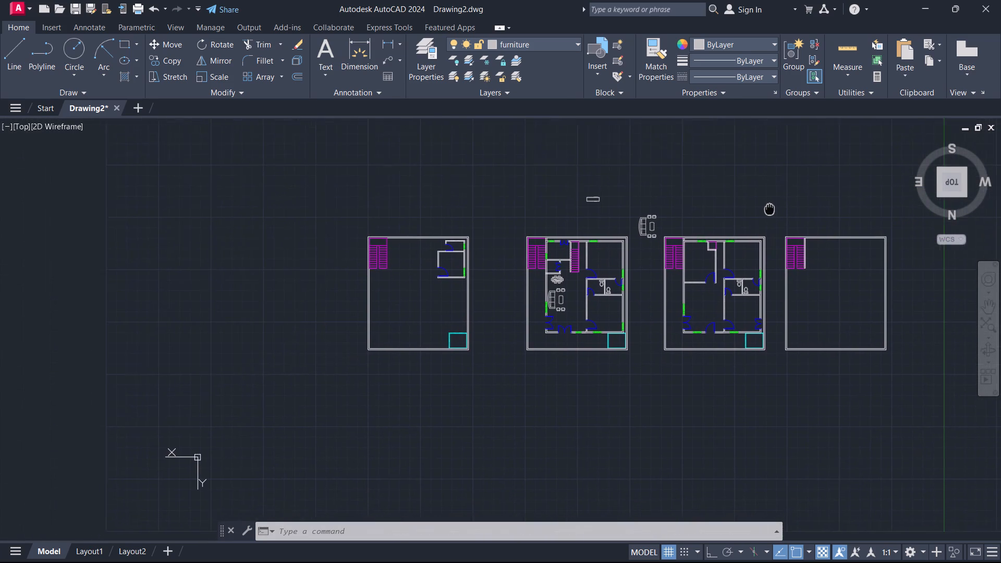
pyautogui.moveTo(771, 207); pyautogui.dragTo(755, 205, button='middle')
pyautogui.scroll(2, 700, 210)
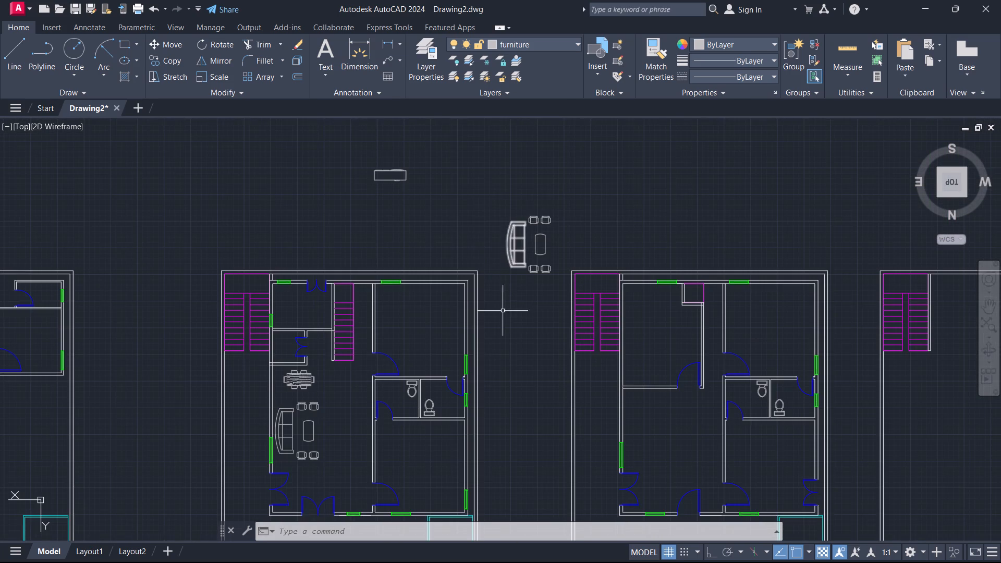
pyautogui.moveTo(531, 349); pyautogui.dragTo(564, 282, button='middle')
pyautogui.moveTo(482, 197); pyautogui.dragTo(475, 296, button='middle')
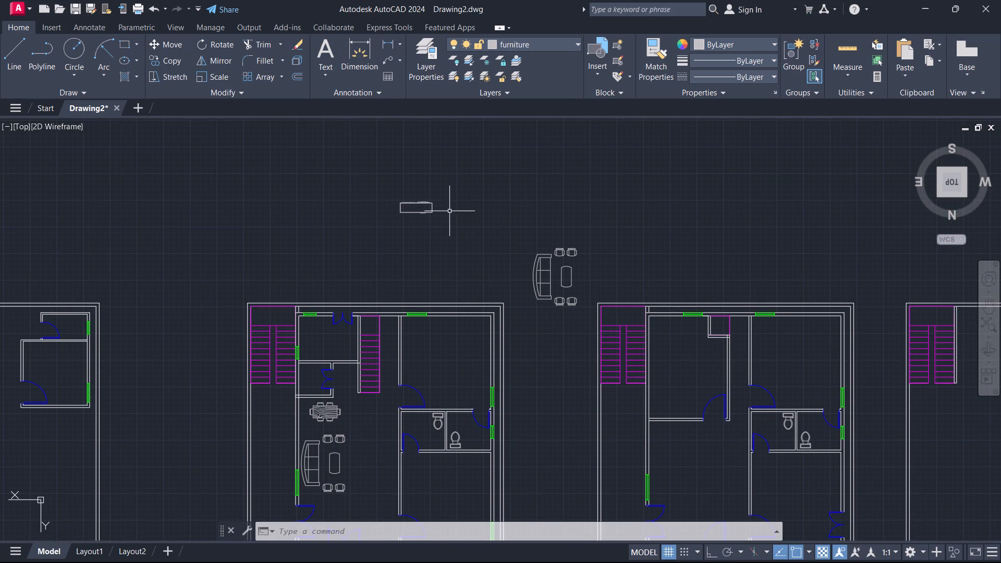
pyautogui.click(427, 203)
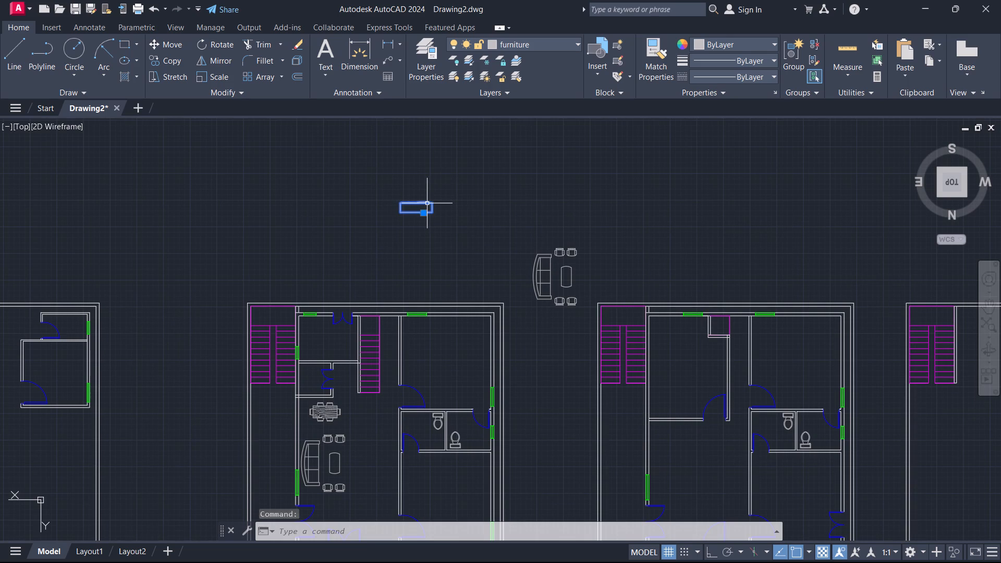
pyautogui.write('ro')
pyautogui.press('Return')
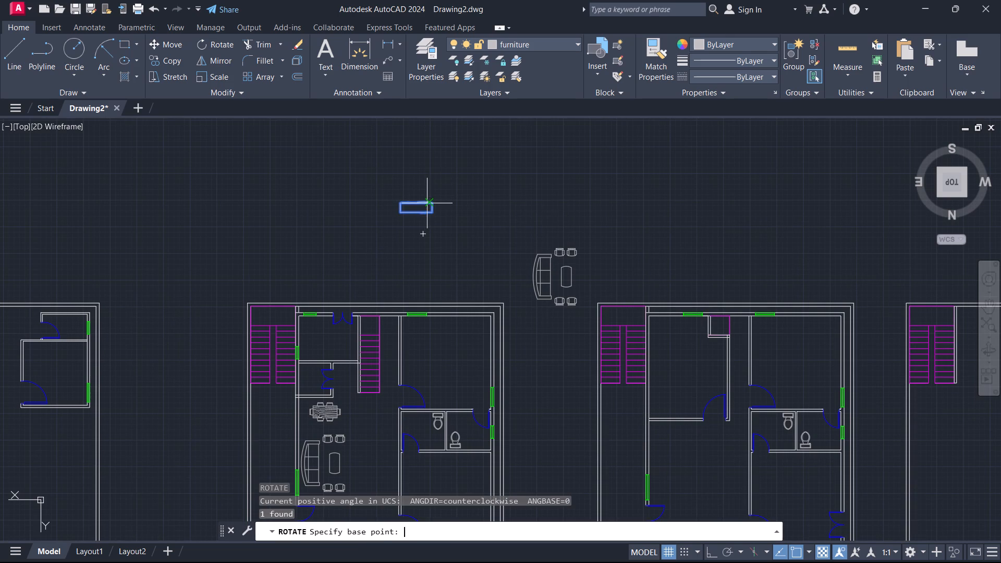
pyautogui.click(434, 200)
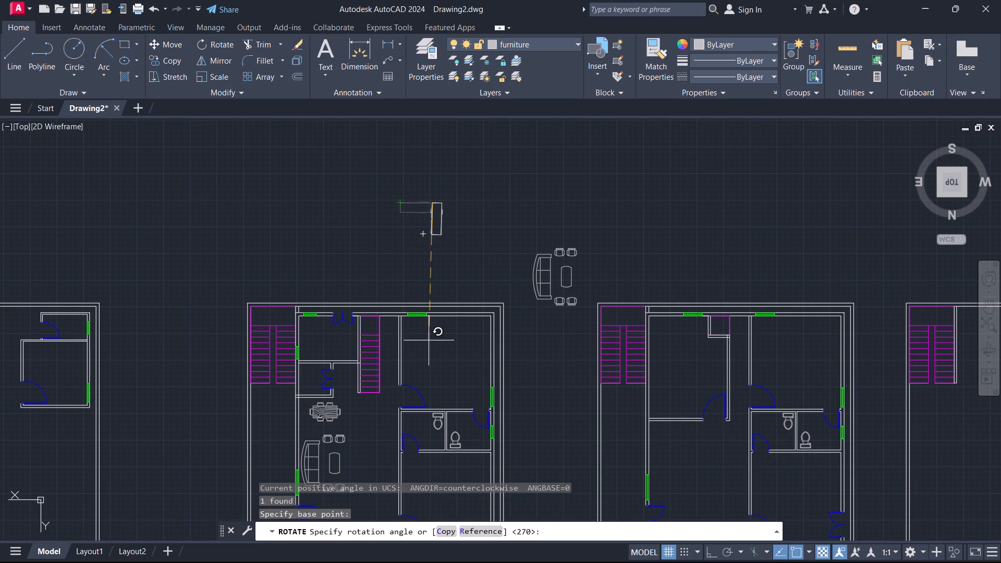
pyautogui.press('F8')
pyautogui.click(432, 355)
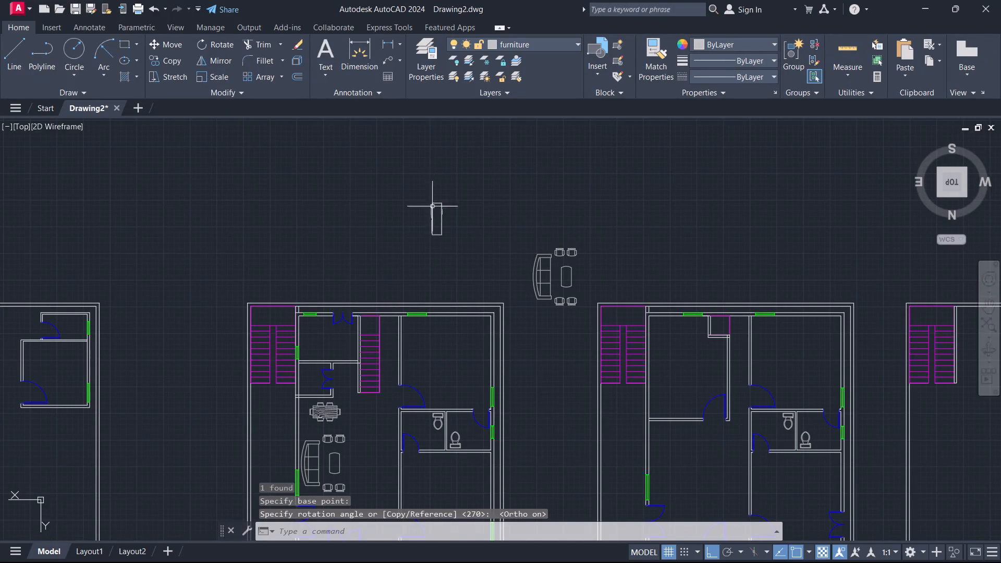
# Copy the rotated entertainment unit into the furnished living room, beside the interior wall facing the sofa and table.
pyautogui.click(435, 204)
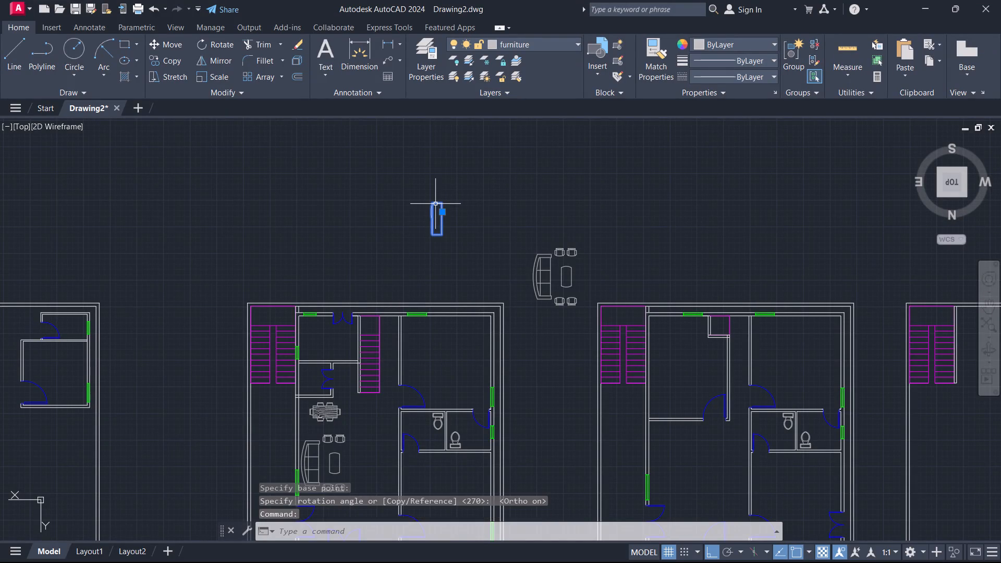
pyautogui.write('co')
pyautogui.press('Return')
pyautogui.scroll(4, 398, 194)
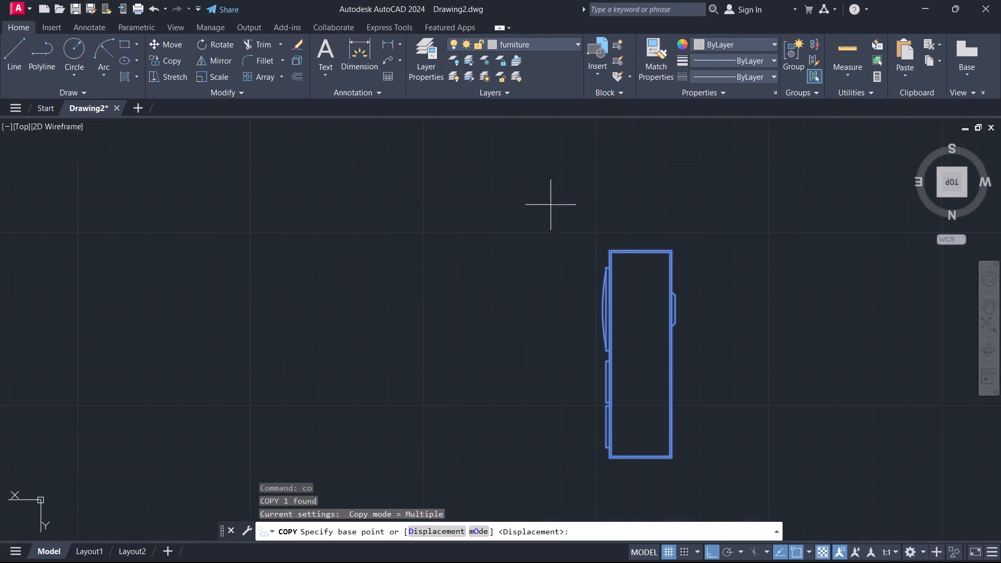
pyautogui.click(675, 247)
pyautogui.press('F8')
pyautogui.scroll(-5, 553, 248)
pyautogui.scroll(2, 518, 427)
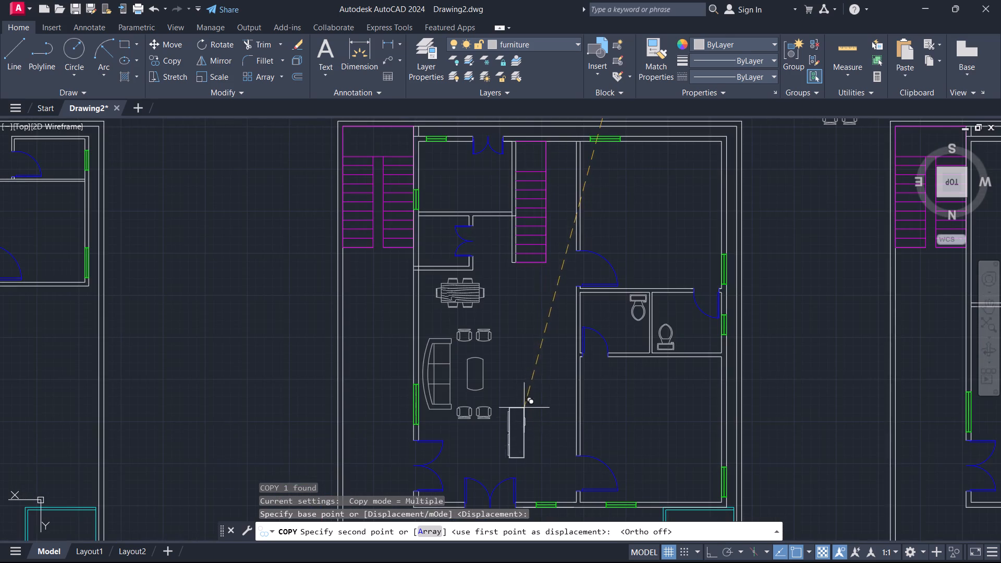
pyautogui.scroll(2, 547, 358)
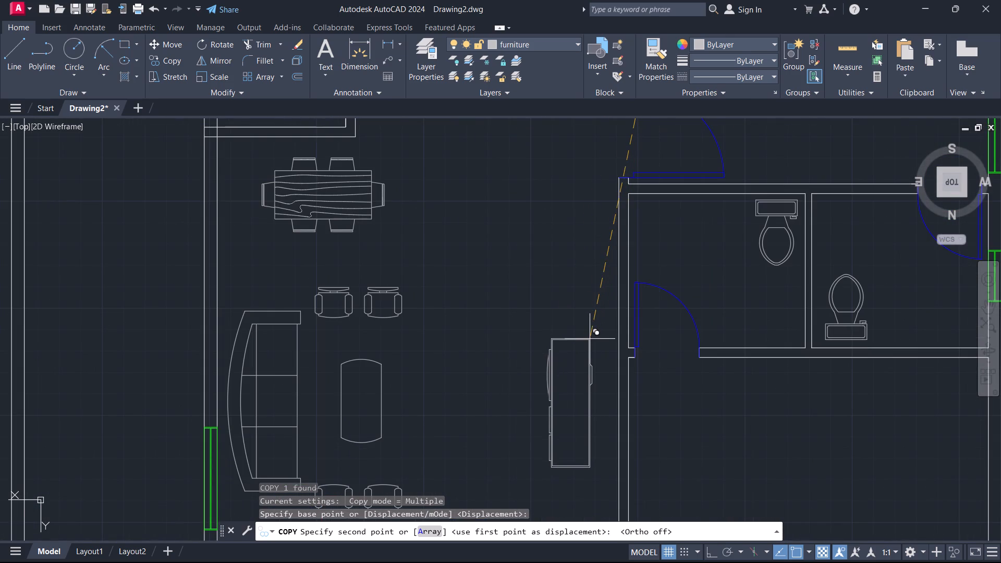
pyautogui.scroll(2, 591, 337)
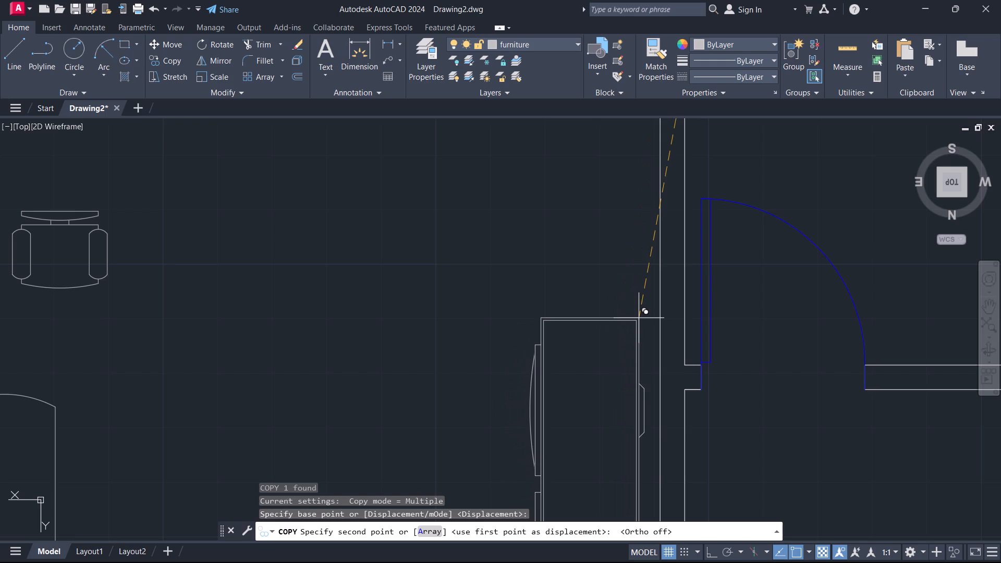
pyautogui.click(639, 318)
pyautogui.scroll(-4, 593, 259)
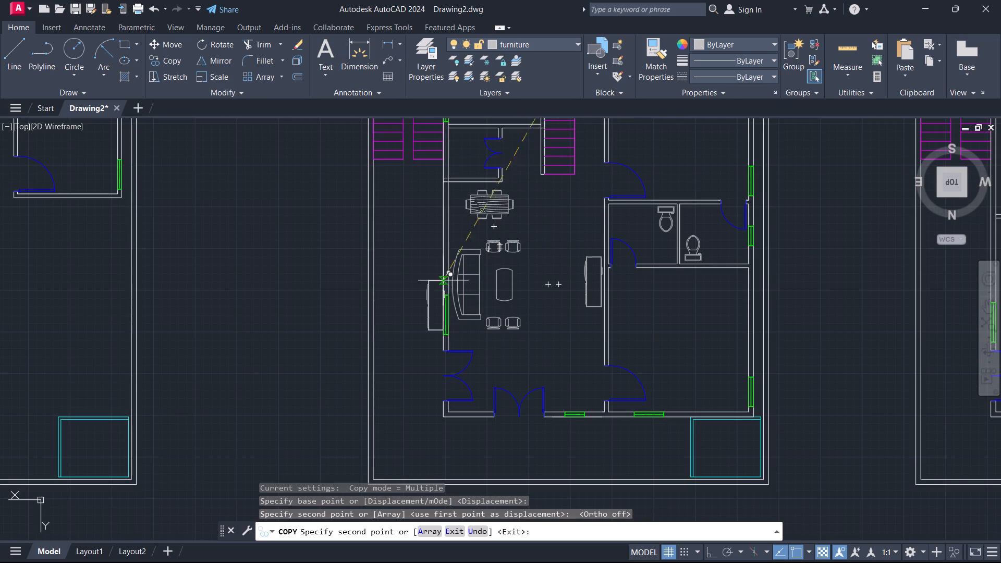
pyautogui.press('Escape')
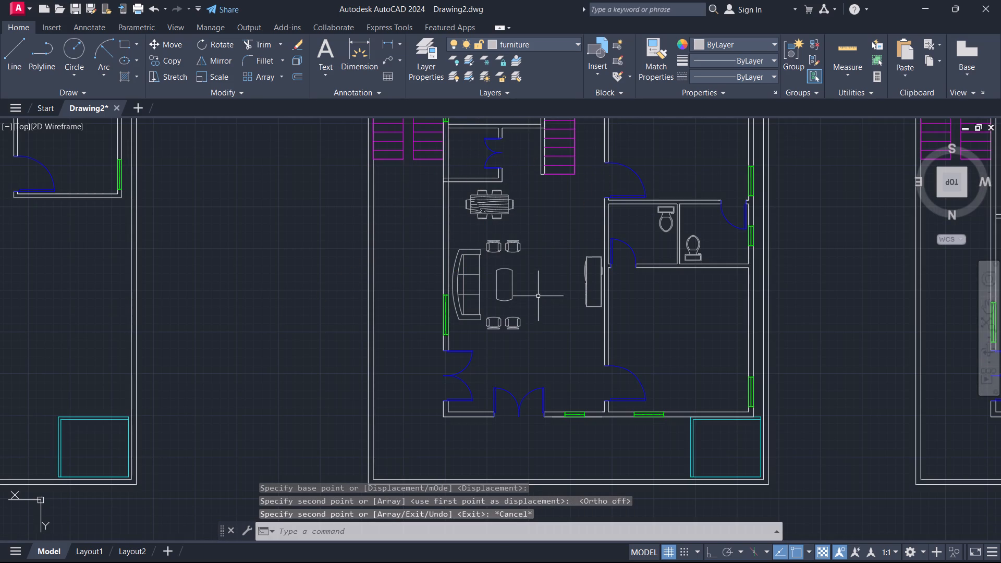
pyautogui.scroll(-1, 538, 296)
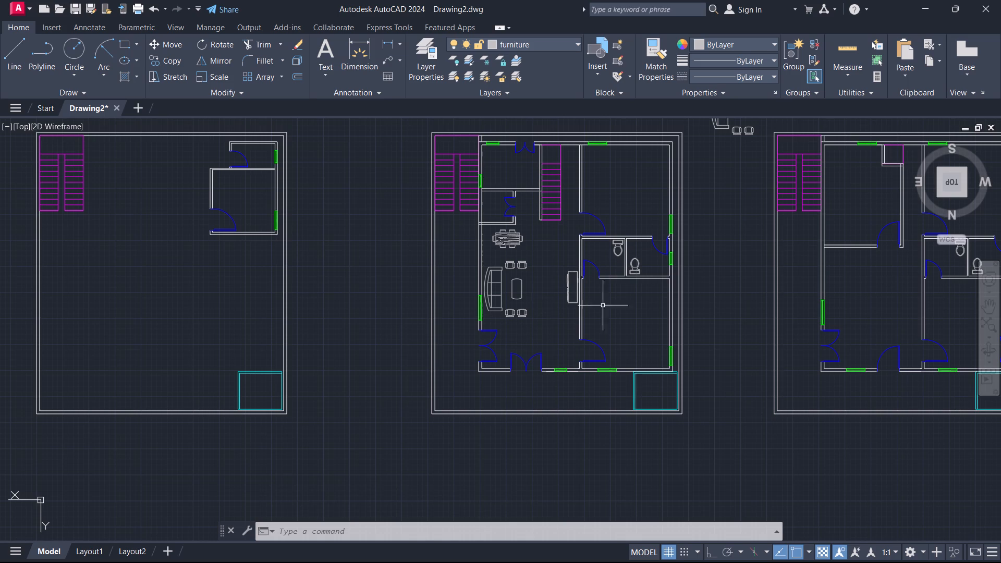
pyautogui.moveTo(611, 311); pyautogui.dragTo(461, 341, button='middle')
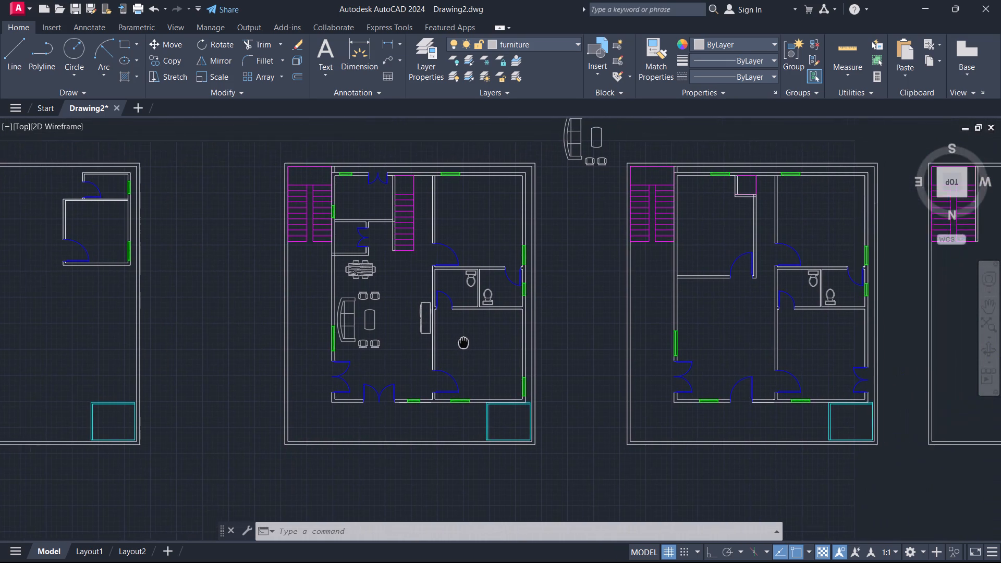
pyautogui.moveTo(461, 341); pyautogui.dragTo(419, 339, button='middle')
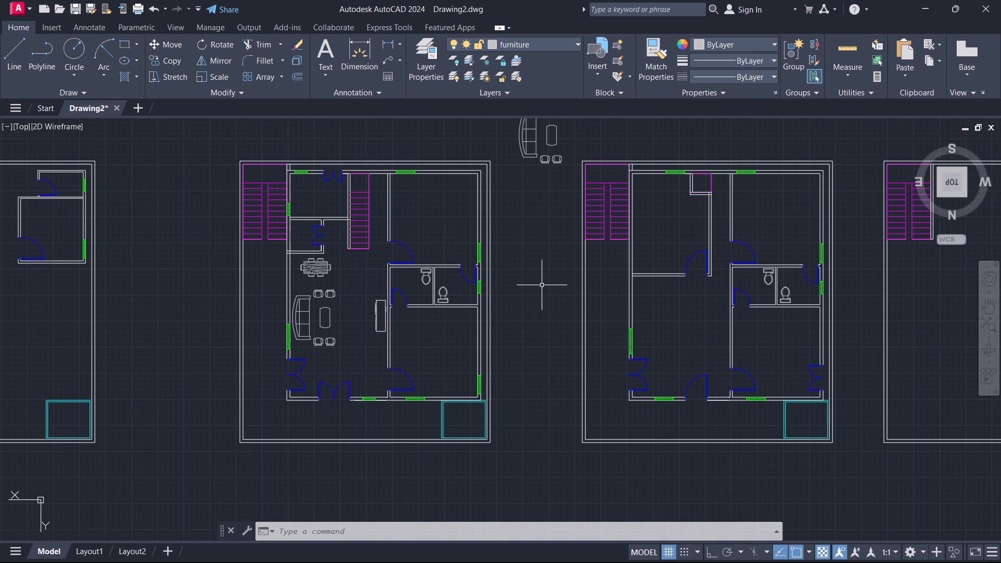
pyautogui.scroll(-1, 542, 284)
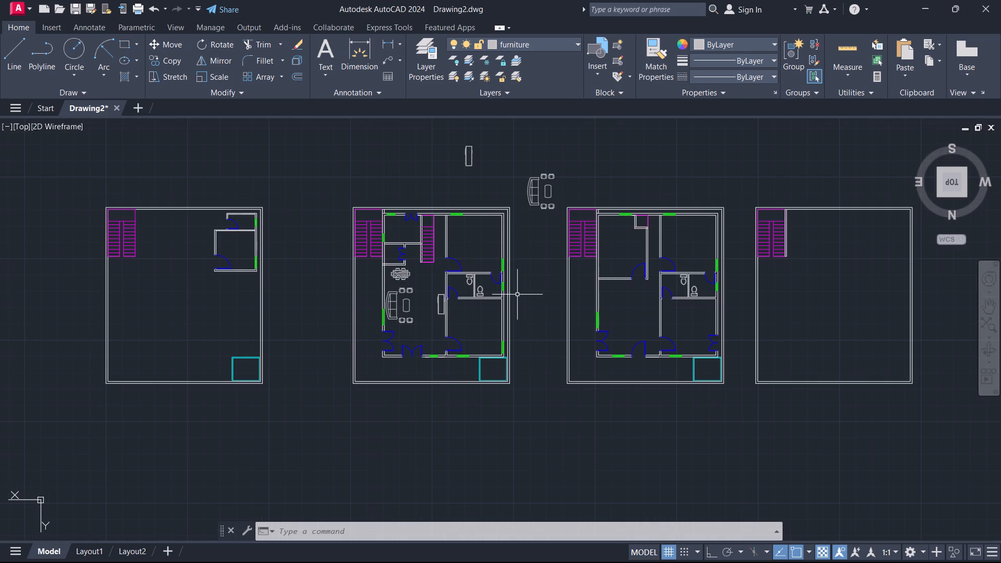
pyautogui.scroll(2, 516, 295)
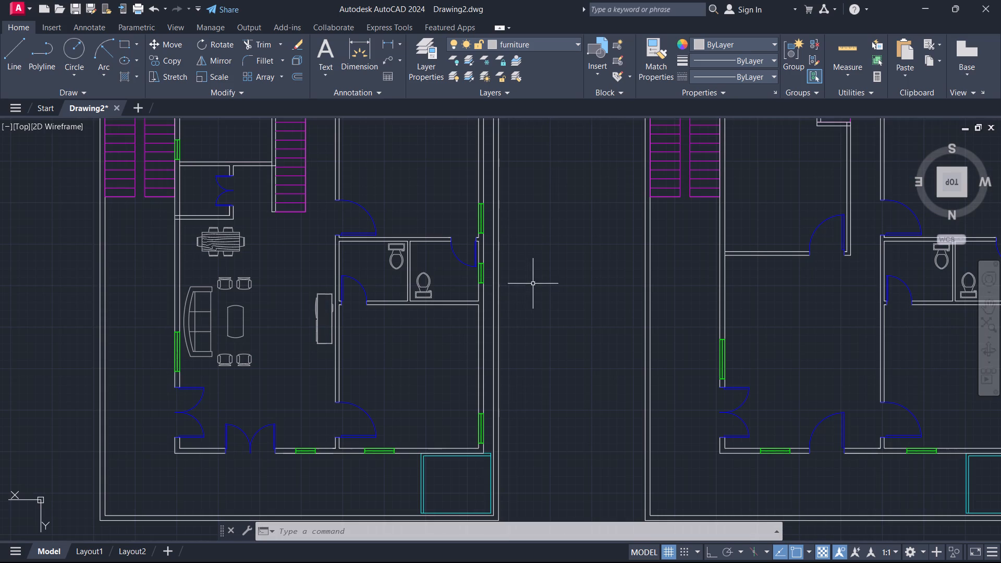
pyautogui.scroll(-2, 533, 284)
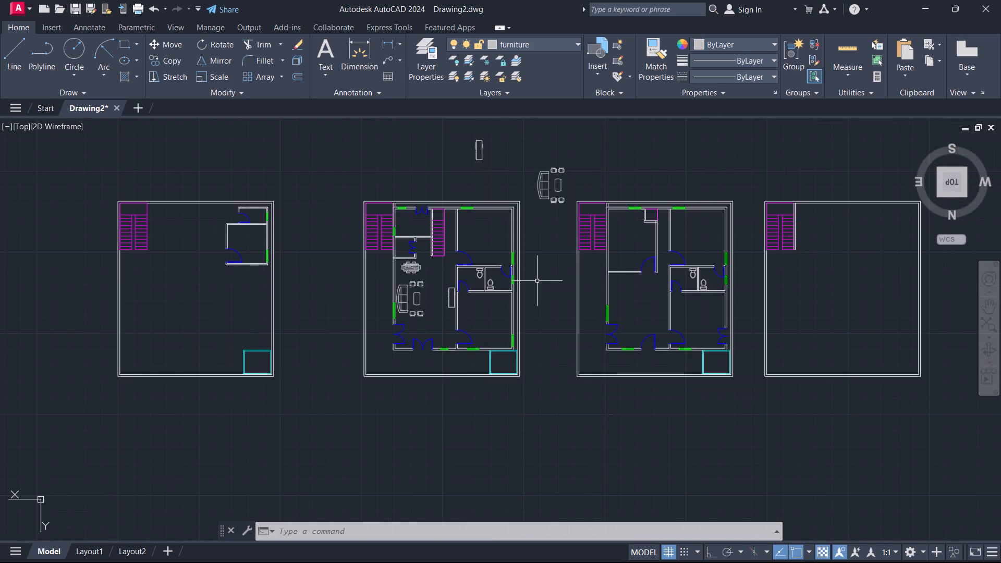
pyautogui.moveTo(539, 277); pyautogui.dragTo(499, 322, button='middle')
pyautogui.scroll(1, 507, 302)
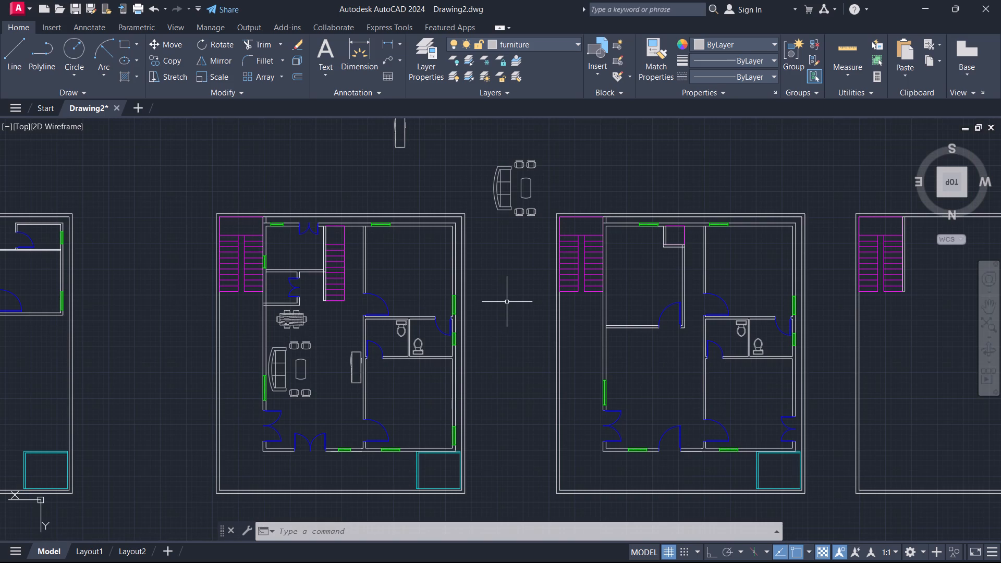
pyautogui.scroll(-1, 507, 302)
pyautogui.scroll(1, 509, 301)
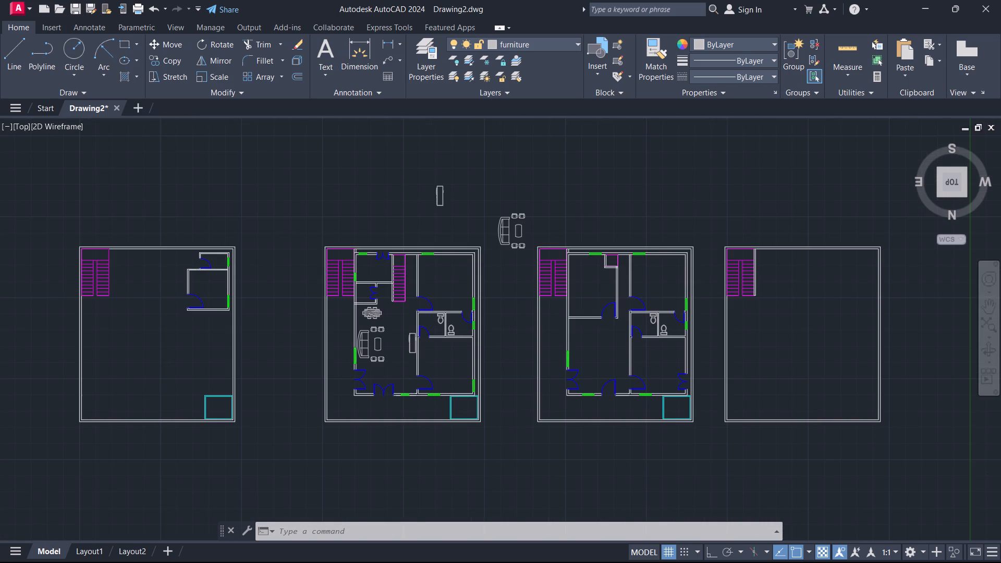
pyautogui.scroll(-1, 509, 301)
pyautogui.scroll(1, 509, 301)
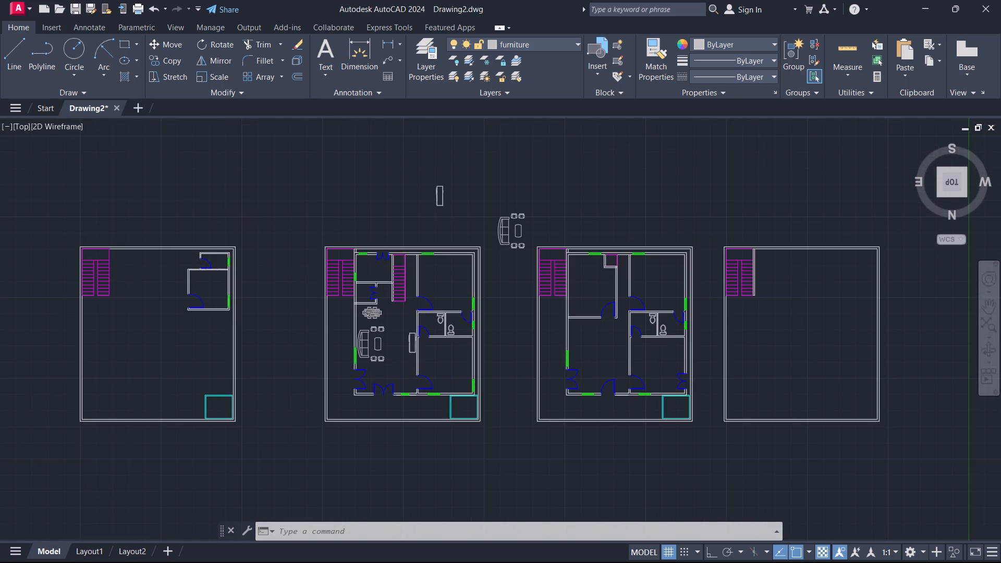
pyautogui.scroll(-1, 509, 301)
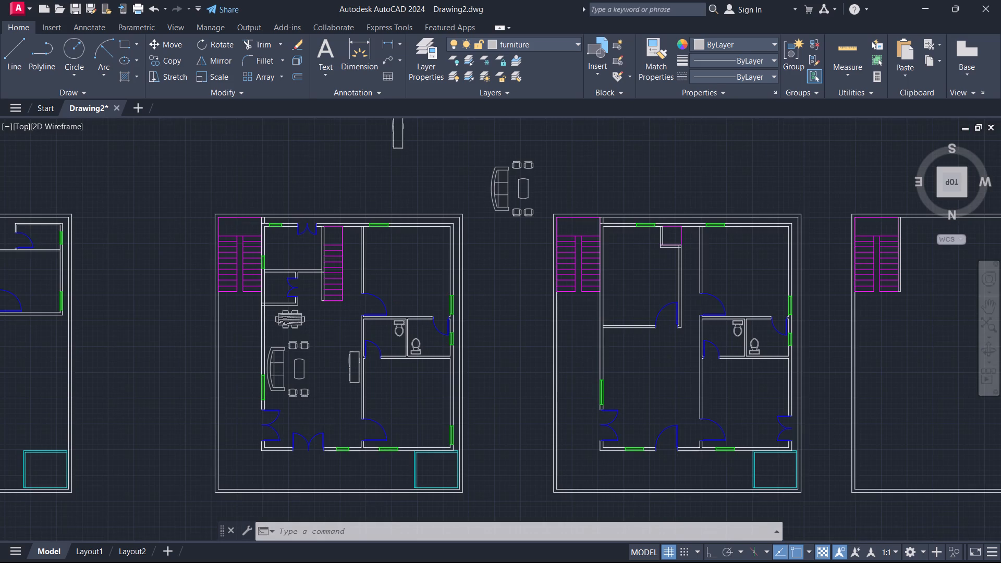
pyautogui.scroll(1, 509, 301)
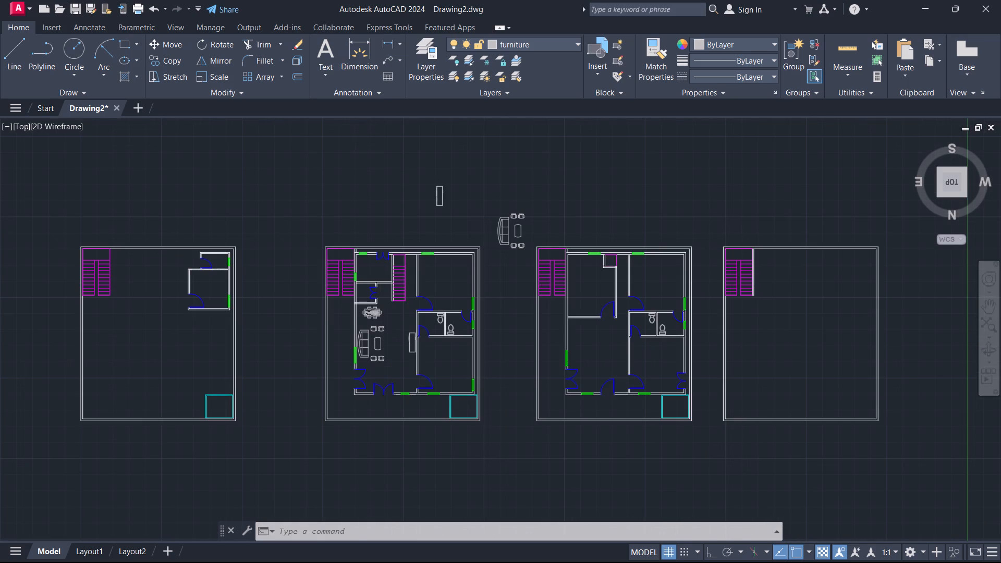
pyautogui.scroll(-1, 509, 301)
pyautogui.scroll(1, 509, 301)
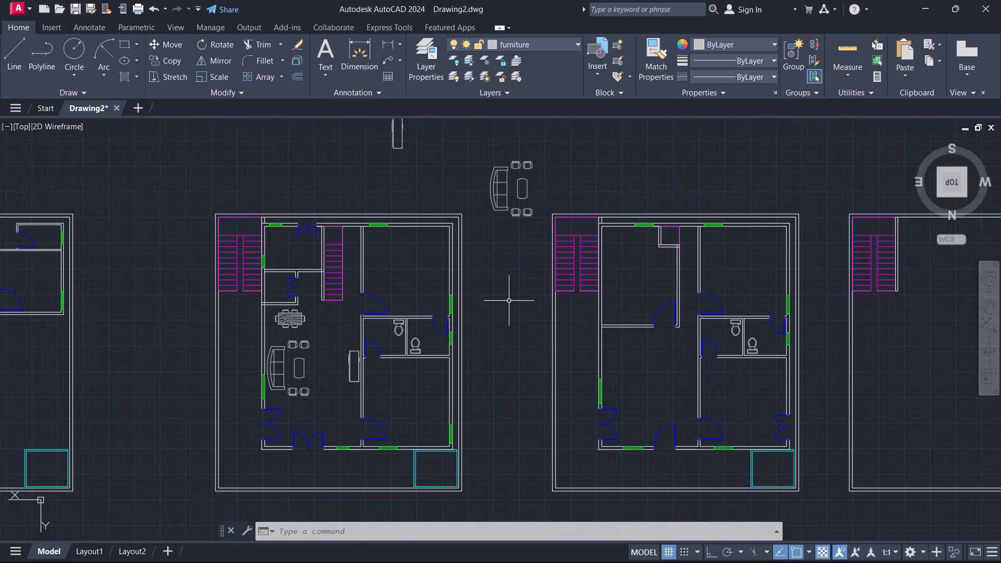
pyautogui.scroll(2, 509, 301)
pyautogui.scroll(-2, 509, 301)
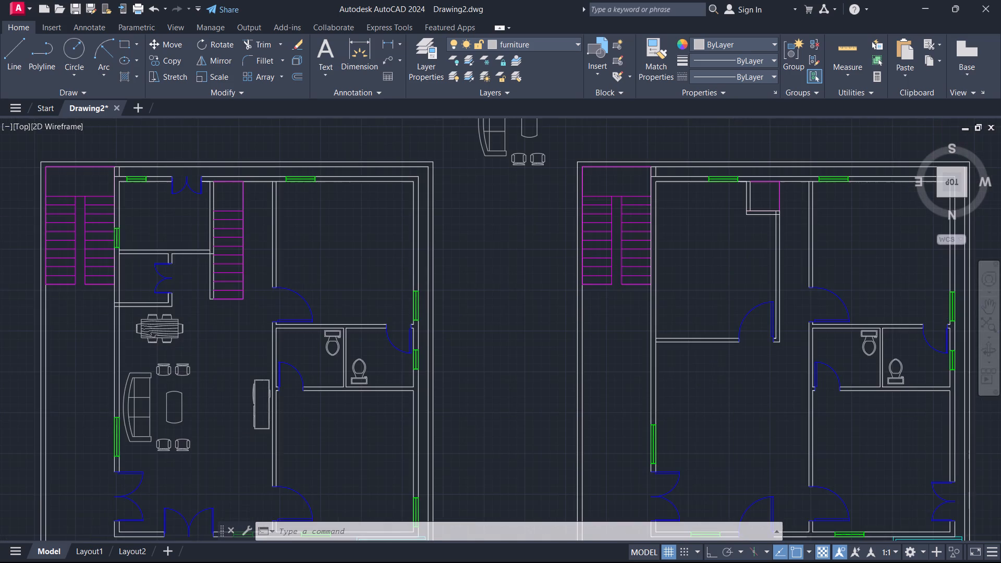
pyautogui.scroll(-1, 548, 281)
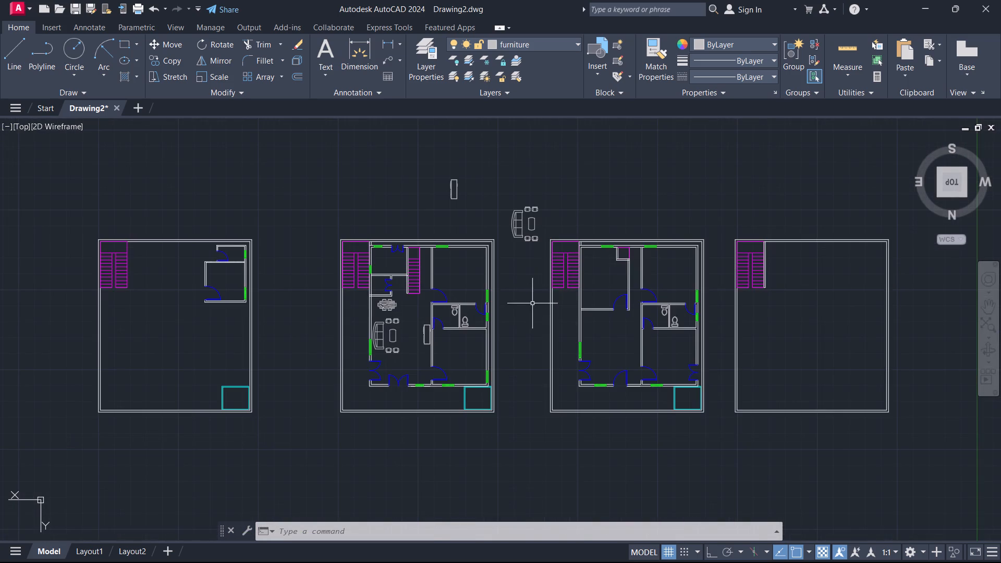
# Insert the Bed - Queen block from the recent blocks into the upper bedroom of the furnished floor plan.
pyautogui.press('i')
pyautogui.press('Return')
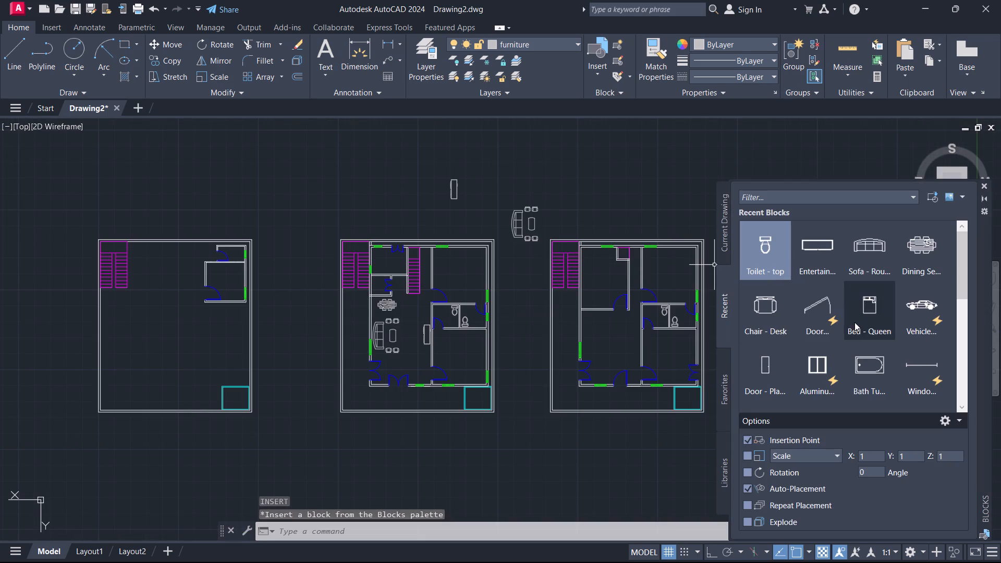
pyautogui.click(869, 302)
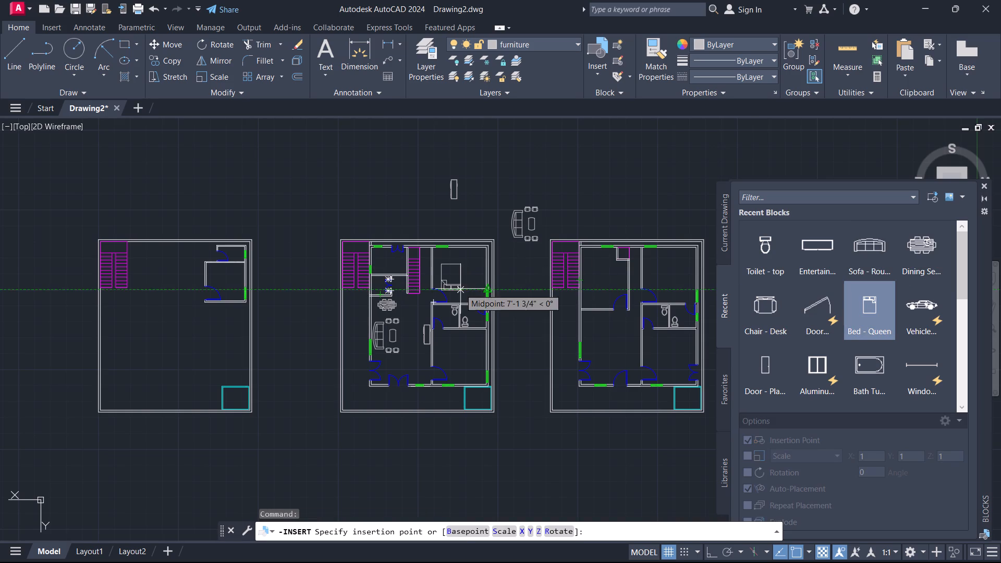
pyautogui.click(462, 283)
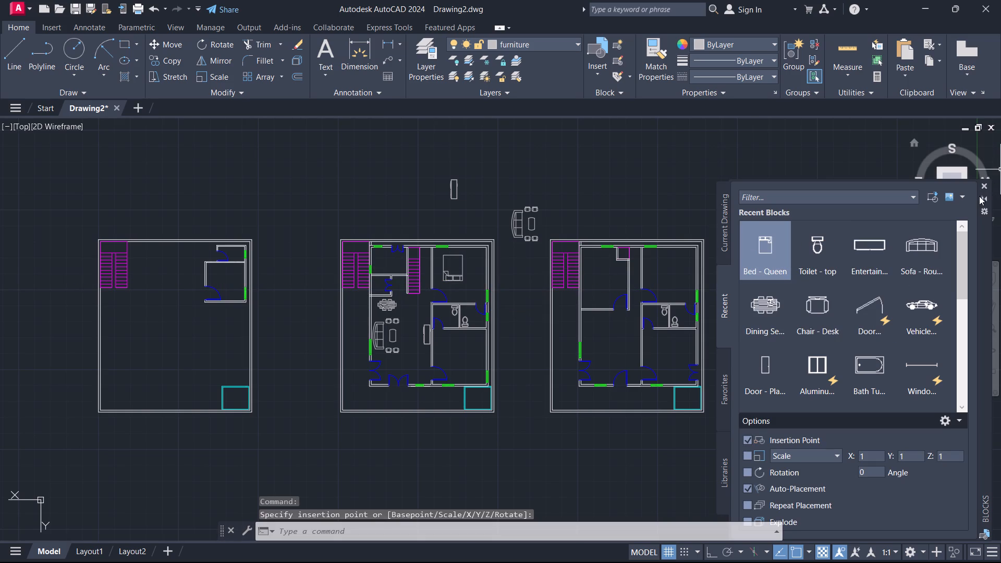
pyautogui.click(980, 183)
# Rotate the queen bed a quarter turn about its lower corner so the pillows face the bedroom's outer side wall.
pyautogui.scroll(2, 475, 280)
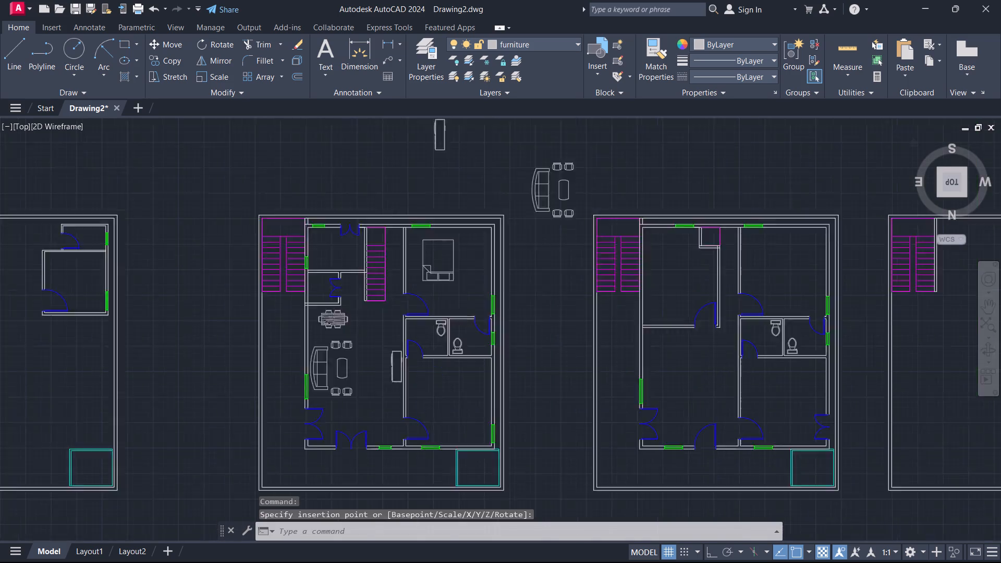
pyautogui.scroll(1, 474, 280)
pyautogui.click(381, 280)
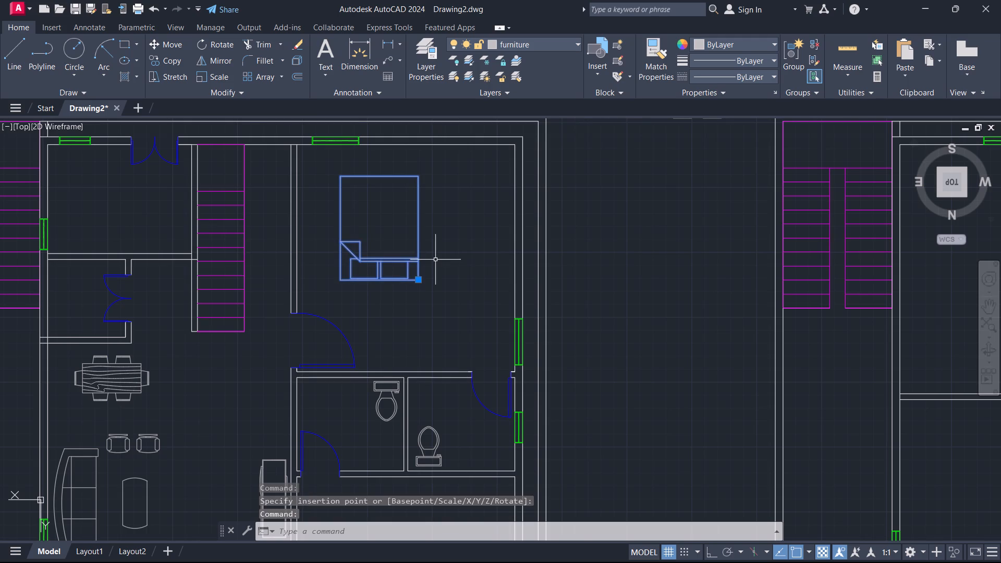
pyautogui.write('ro')
pyautogui.press('Return')
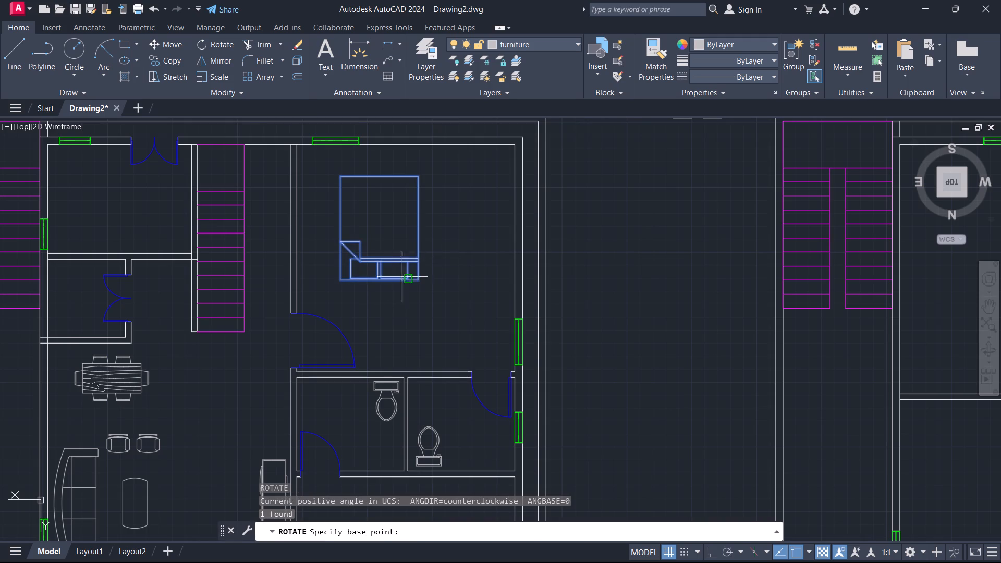
pyautogui.click(417, 278)
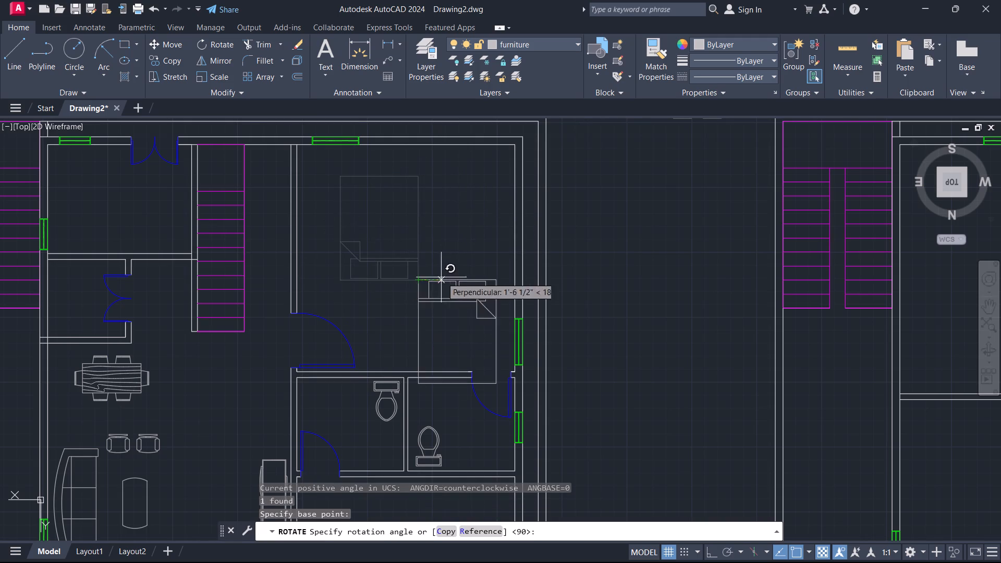
pyautogui.click(424, 336)
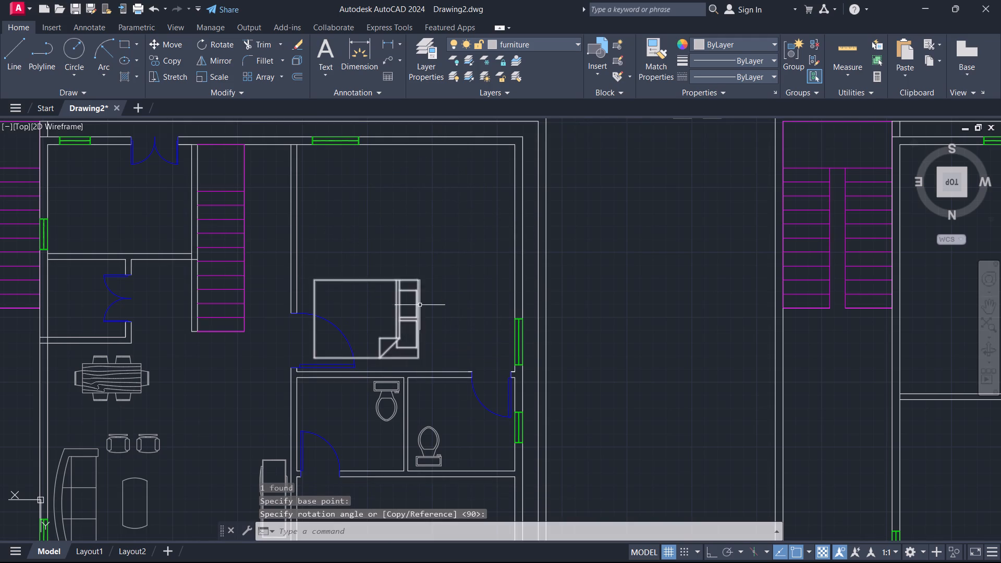
# Move the rotated bed away from the door, up towards the upper corner at the bedroom's outer side wall.
pyautogui.click(418, 308)
pyautogui.press('m')
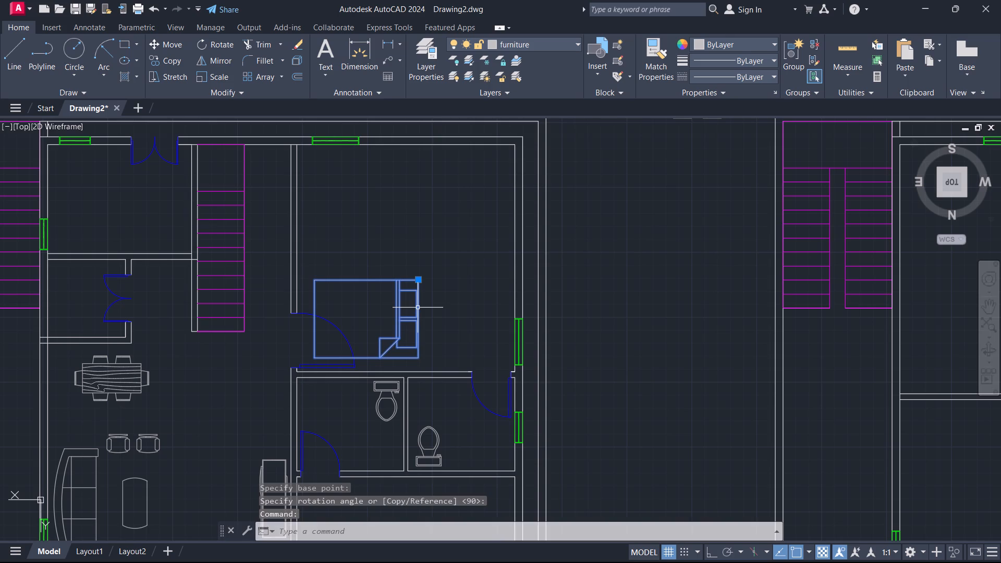
pyautogui.press('Return')
pyautogui.click(420, 322)
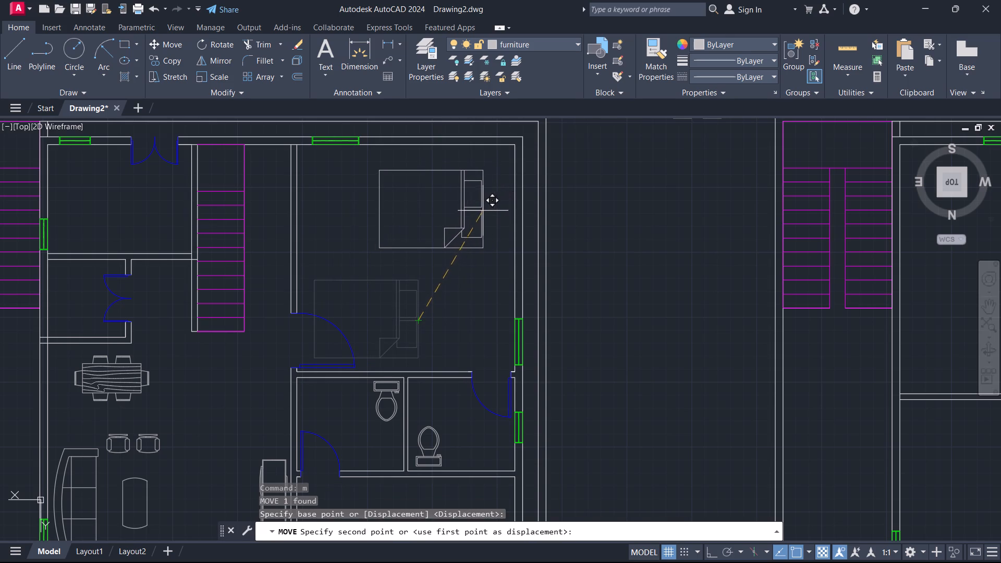
pyautogui.click(480, 213)
# Scale the bed up by roughly a quarter, using the midpoint of its headboard side as base point.
pyautogui.click(480, 209)
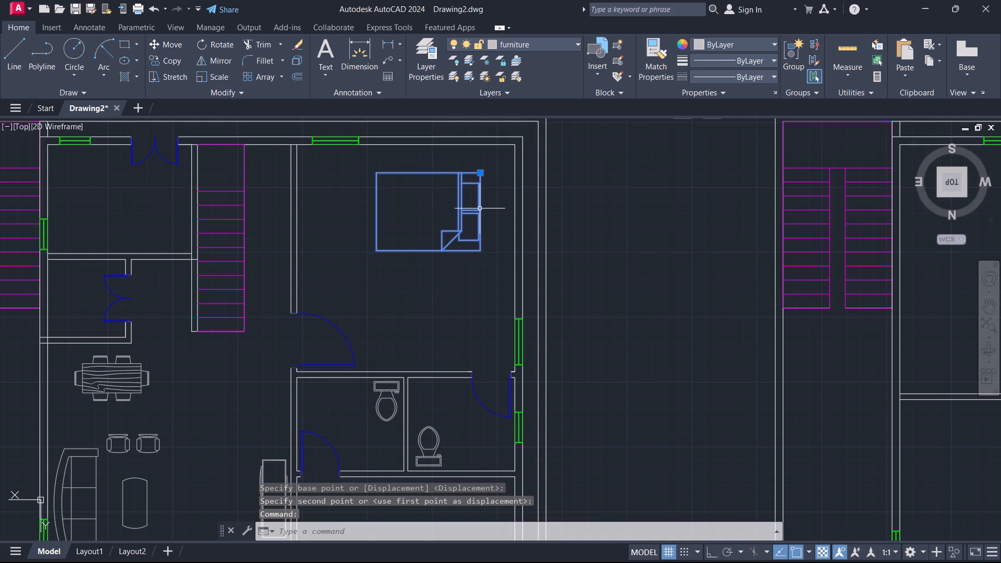
pyautogui.write('sc')
pyautogui.press('Return')
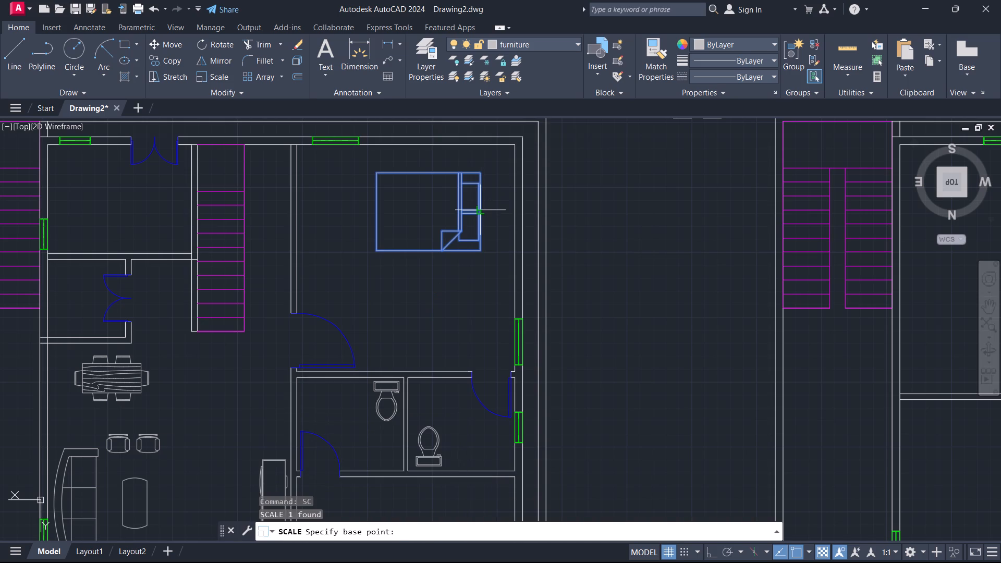
pyautogui.click(482, 208)
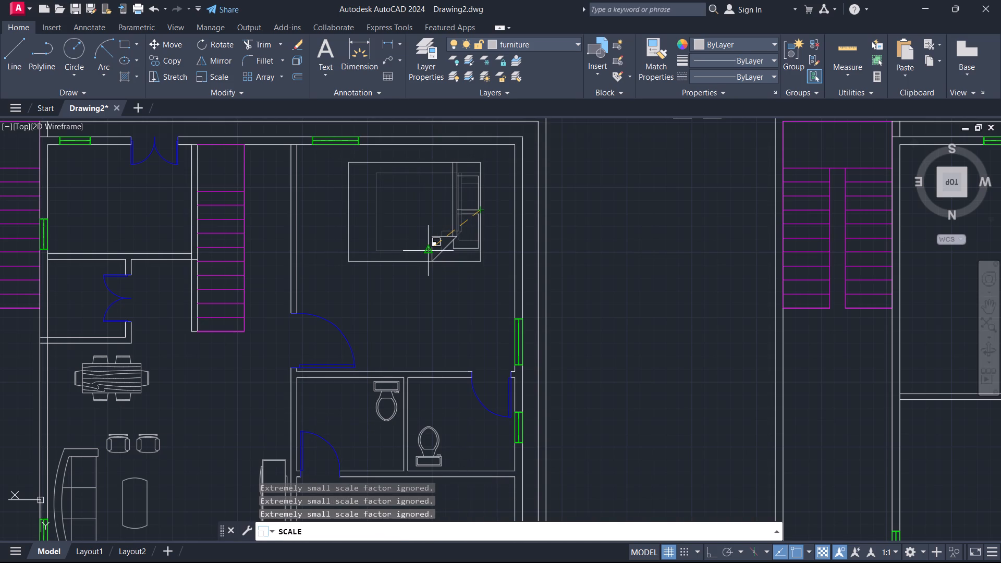
pyautogui.click(426, 252)
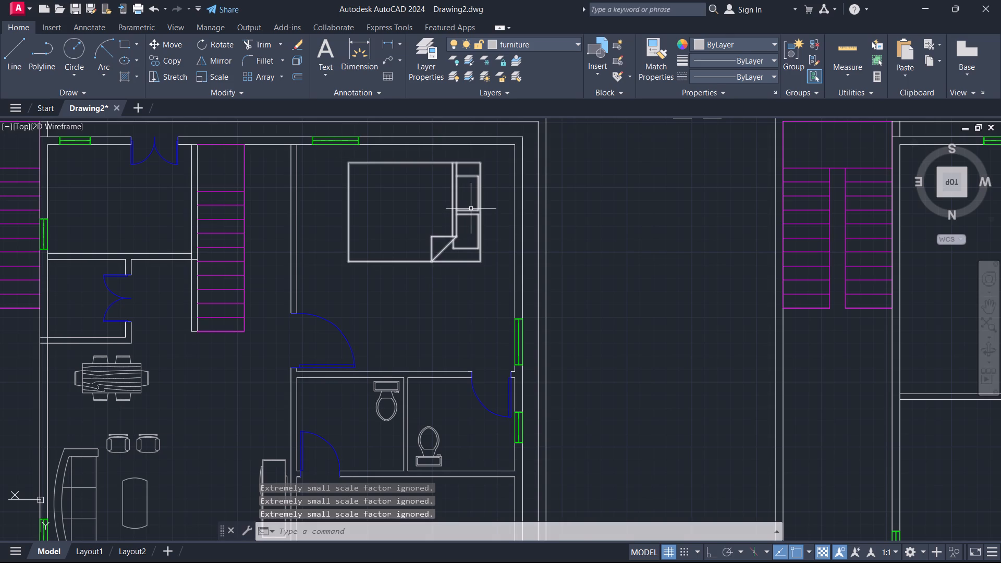
# Move the enlarged bed closer to the bedroom's outer side wall, leaving a small gap behind the headboard.
pyautogui.click(480, 204)
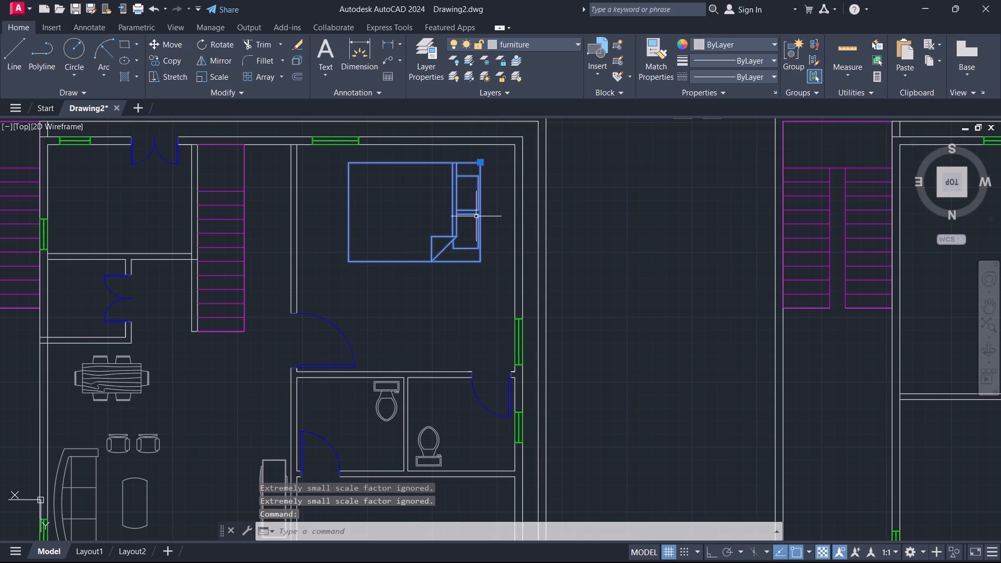
pyautogui.press('m')
pyautogui.press('Return')
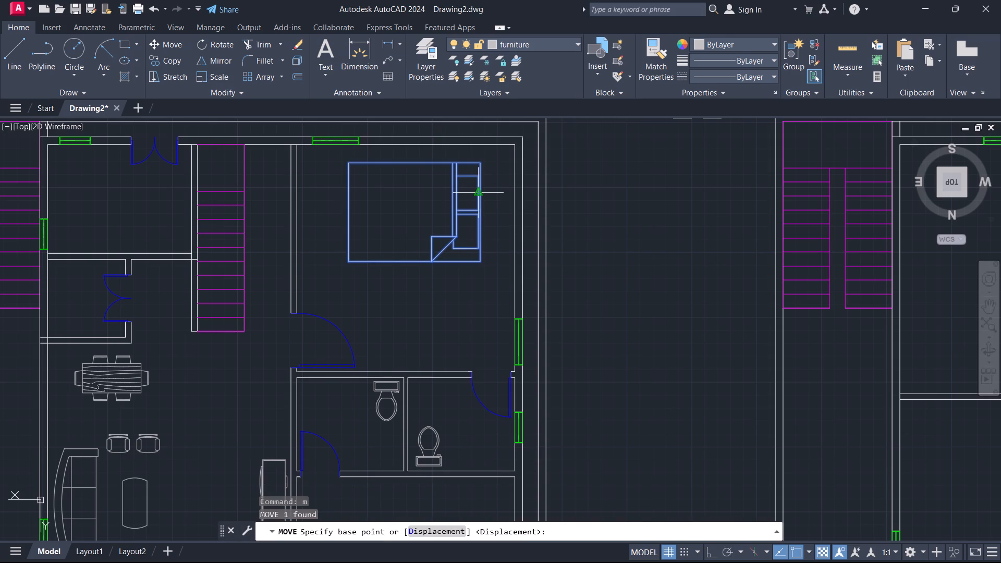
pyautogui.click(477, 195)
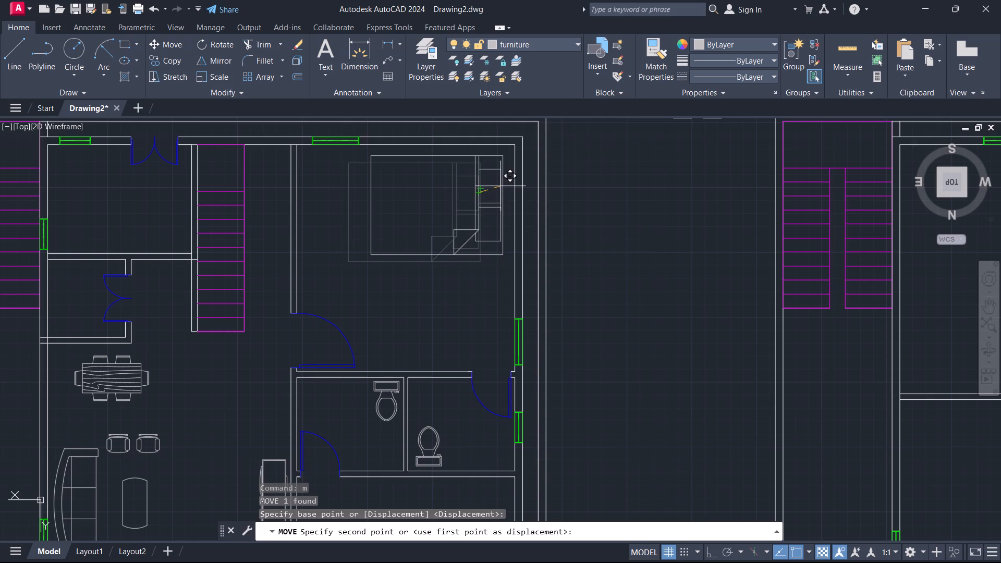
pyautogui.click(500, 188)
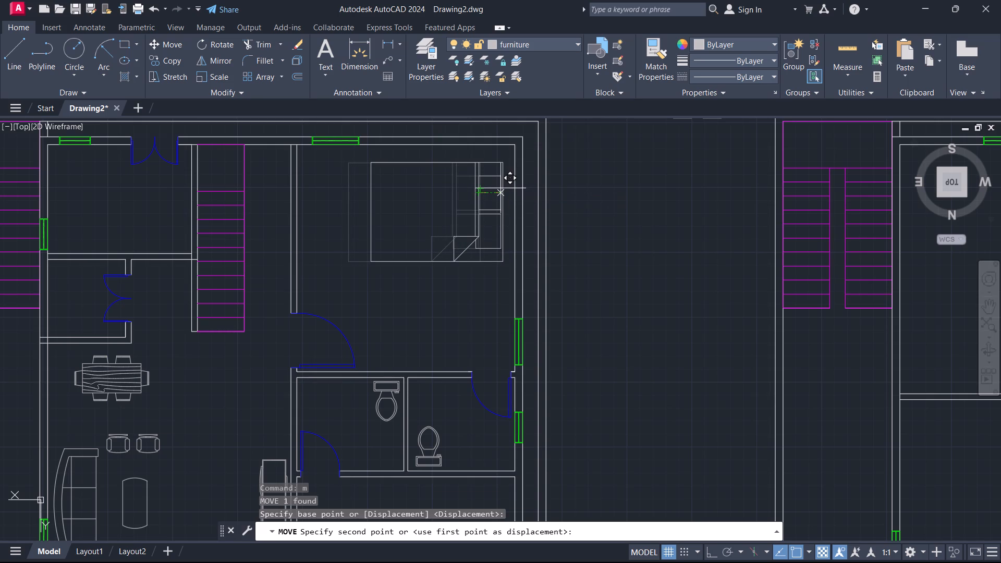
# Copy the bed from its upper headboard corner into the bedroom below the toilets, with the headboard near the outer side wall.
pyautogui.click(489, 247)
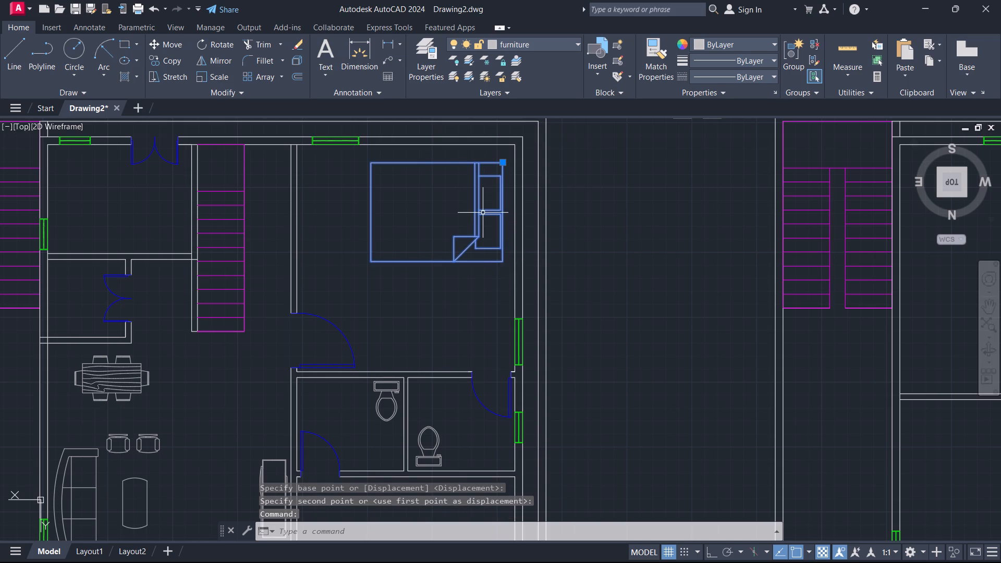
pyautogui.write('co')
pyautogui.press('Return')
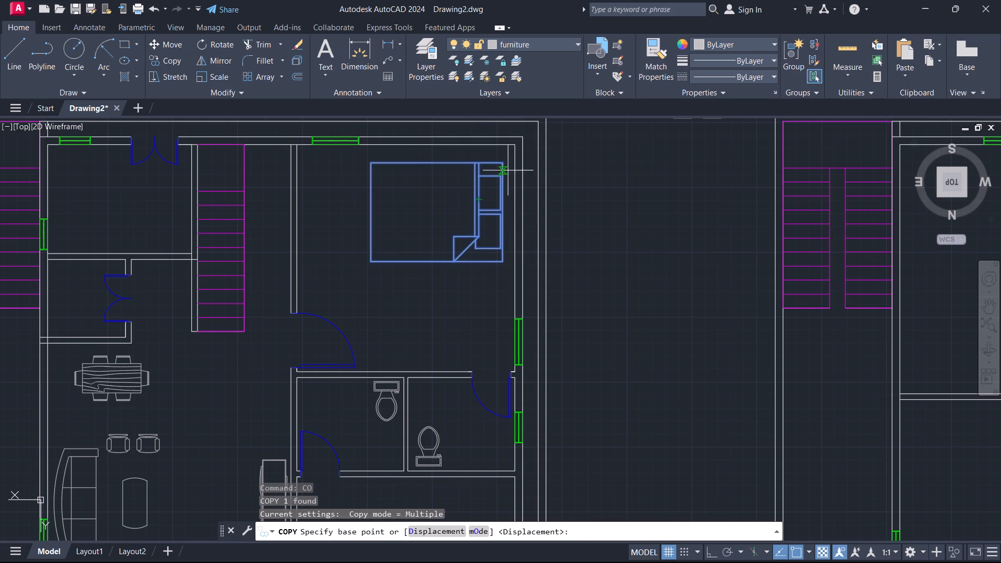
pyautogui.click(503, 162)
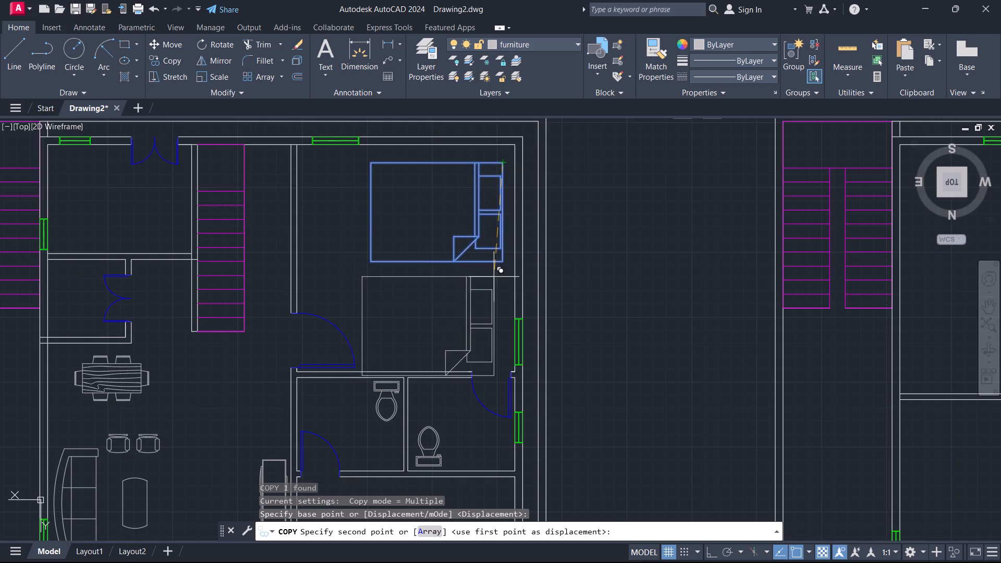
pyautogui.scroll(-2, 494, 277)
pyautogui.scroll(3, 495, 347)
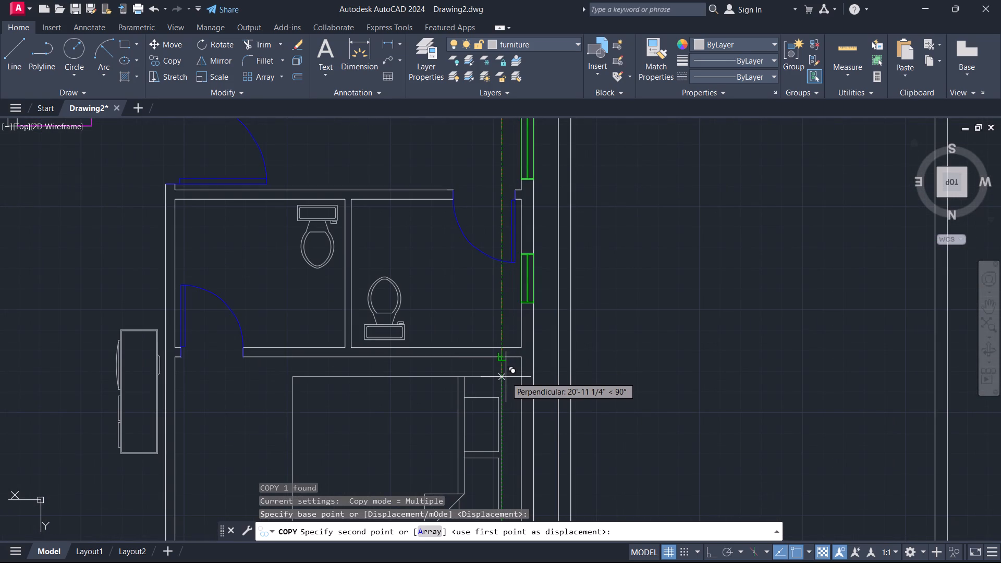
pyautogui.moveTo(506, 380); pyautogui.dragTo(516, 310, button='middle')
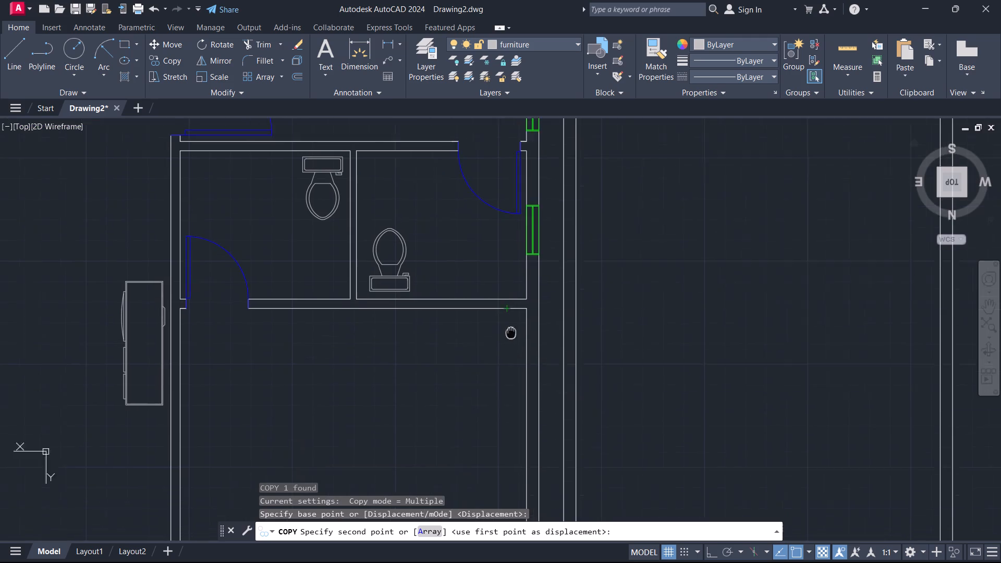
pyautogui.moveTo(516, 310); pyautogui.dragTo(520, 242, button='middle')
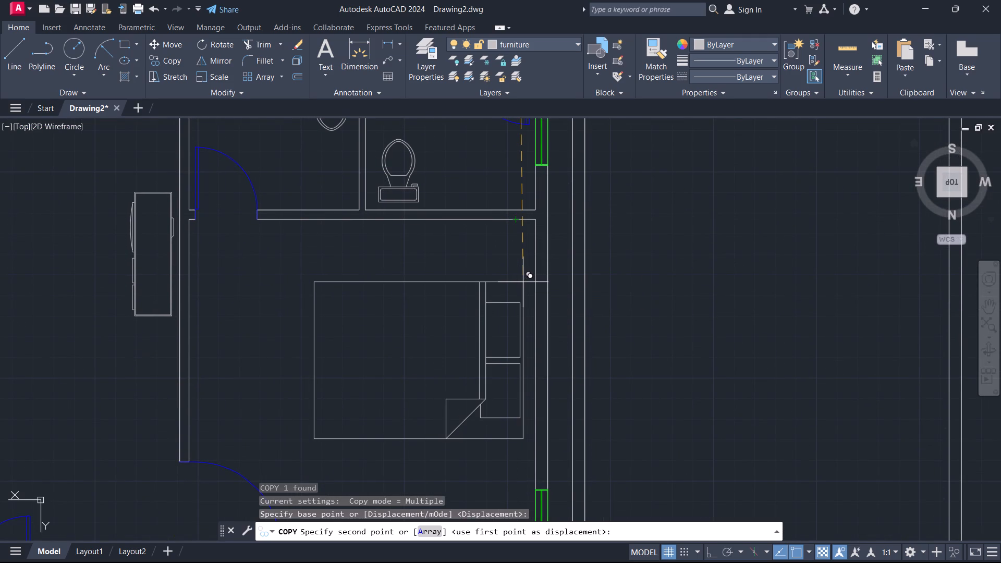
pyautogui.click(523, 282)
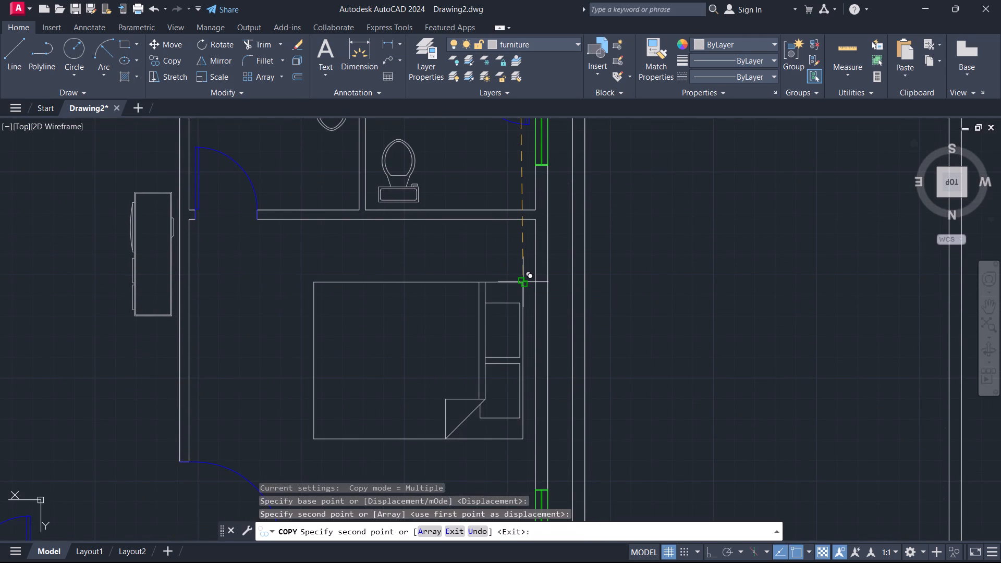
pyautogui.press('Escape')
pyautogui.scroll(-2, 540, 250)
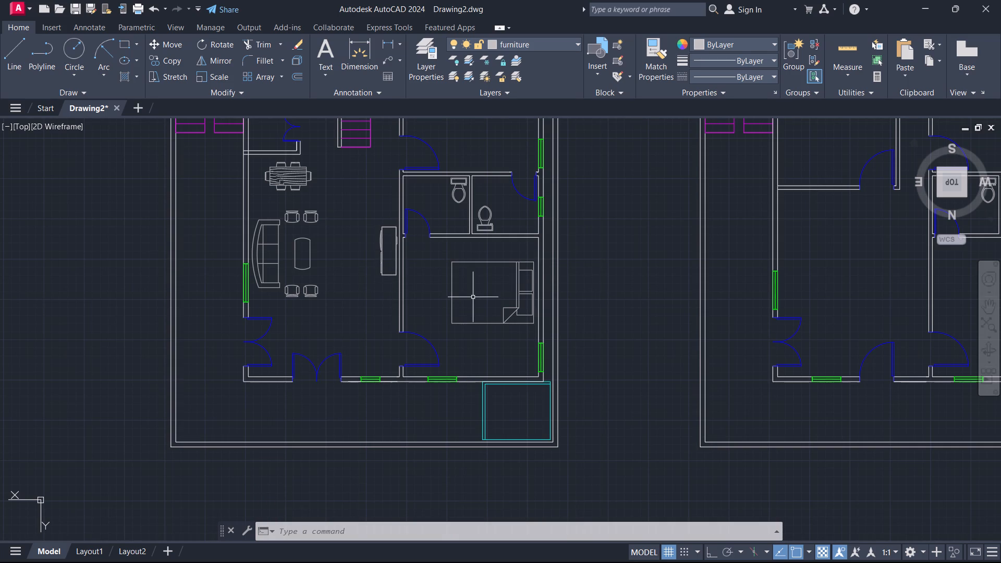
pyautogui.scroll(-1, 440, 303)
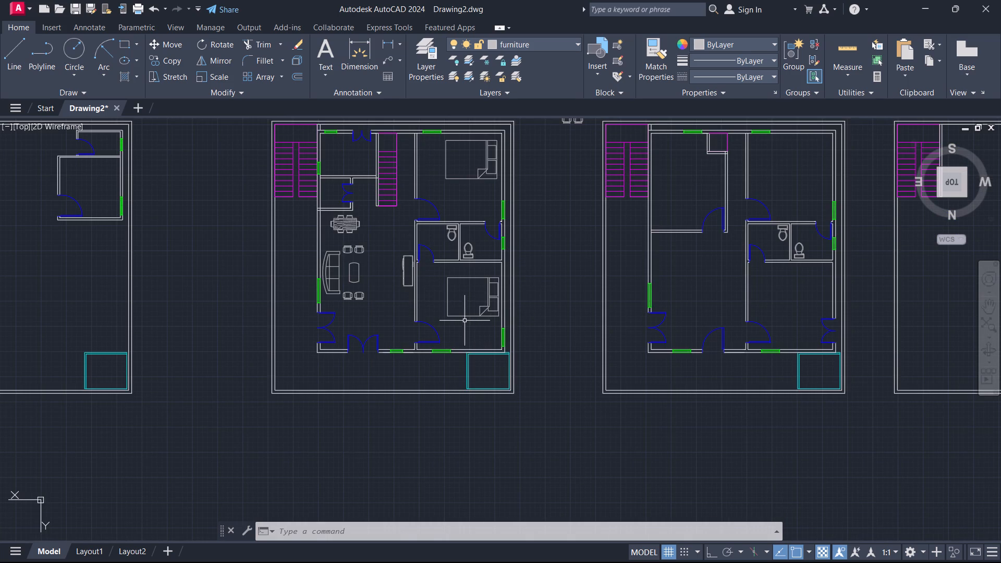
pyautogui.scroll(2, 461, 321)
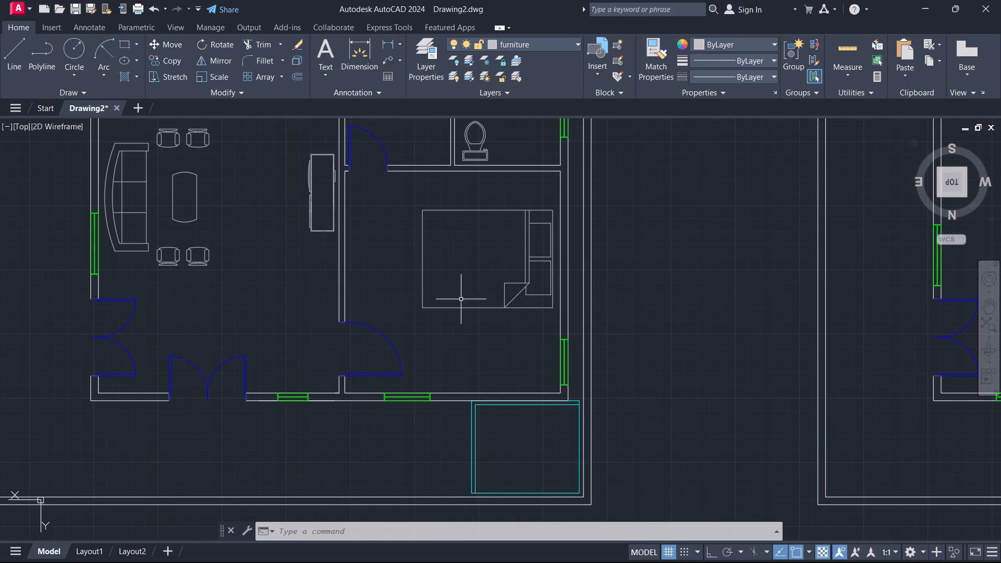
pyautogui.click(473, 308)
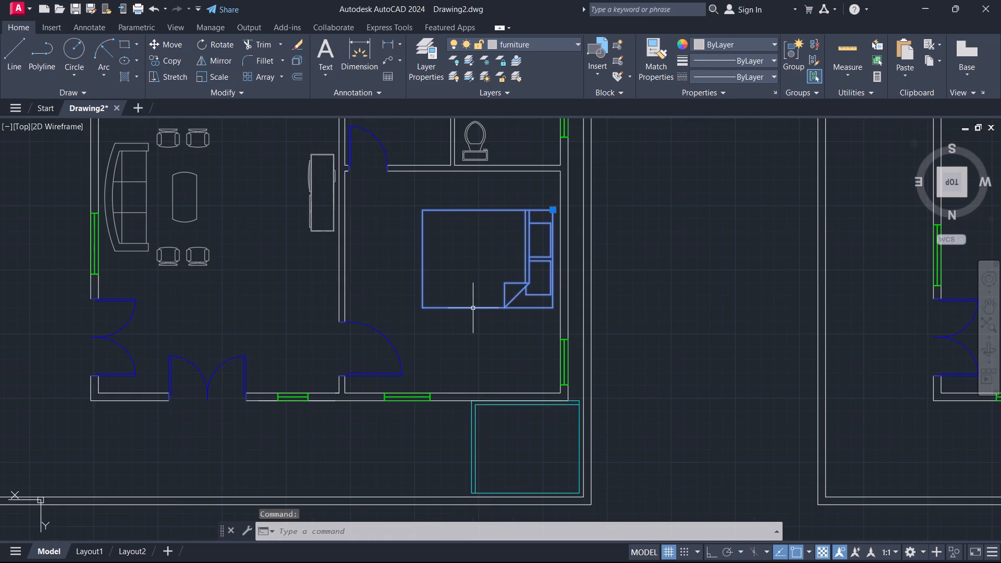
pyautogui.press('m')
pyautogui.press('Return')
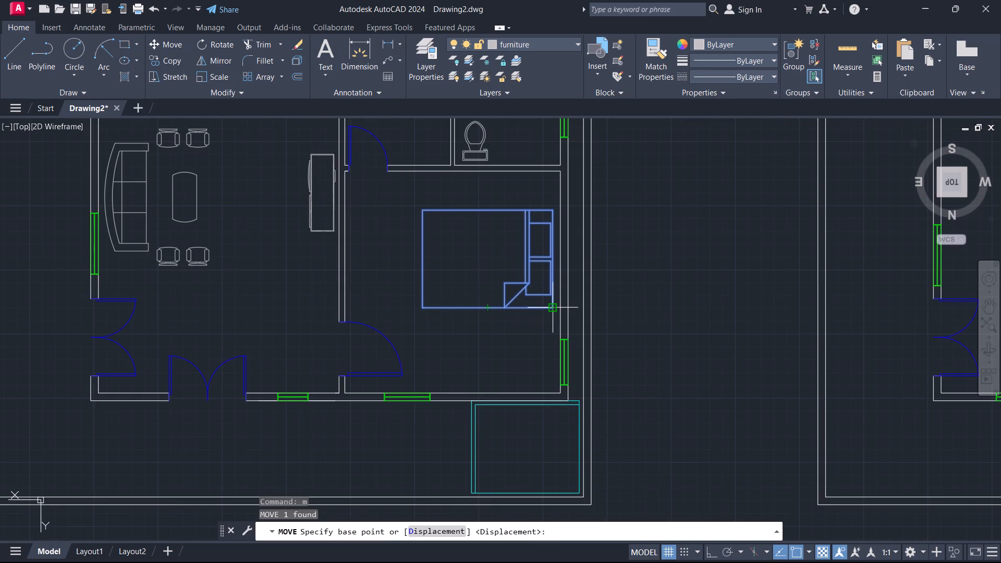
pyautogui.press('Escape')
# Copy both queen beds together, using the upper bedroom's inner wall corner beside the headboard as base point.
pyautogui.scroll(-2, 494, 341)
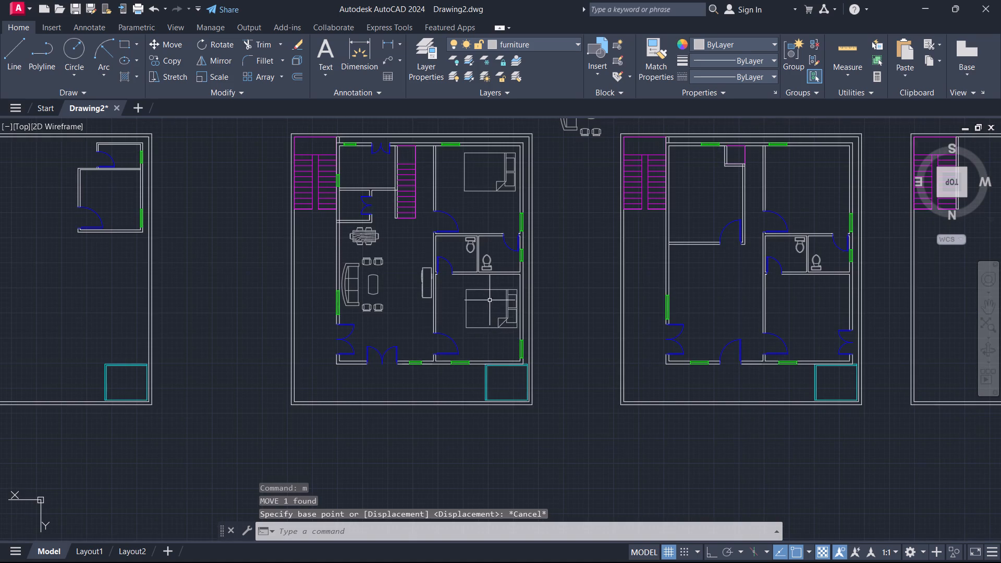
pyautogui.click(486, 291)
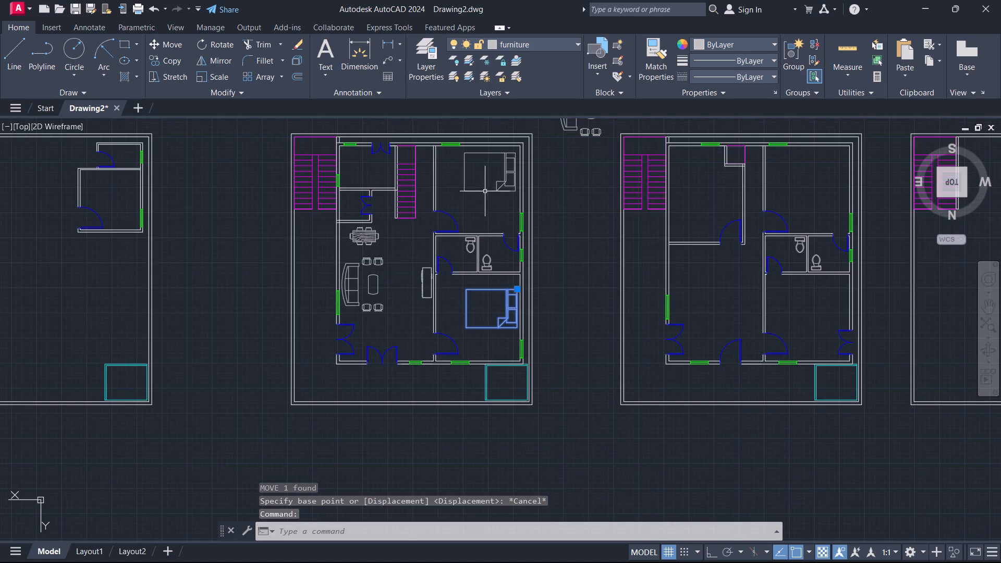
pyautogui.click(484, 190)
pyautogui.write('co')
pyautogui.press('Return')
pyautogui.scroll(3, 513, 142)
pyautogui.click(538, 161)
pyautogui.scroll(-2, 487, 241)
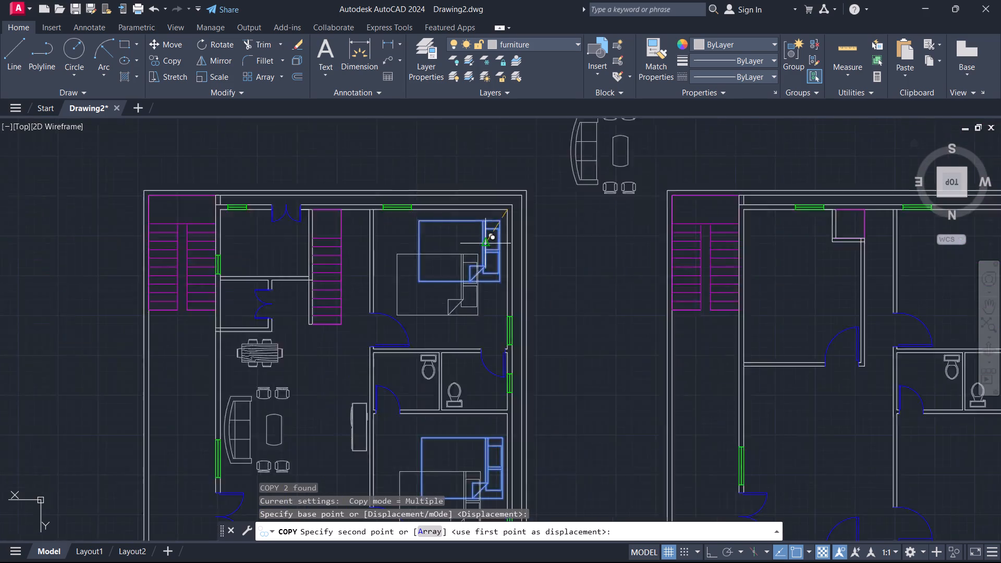
# Place the copied pair of queen beds in the adjacent plan, aligned to the matching inner wall corner of its upper bedroom.
pyautogui.scroll(-1, 487, 241)
pyautogui.scroll(2, 828, 217)
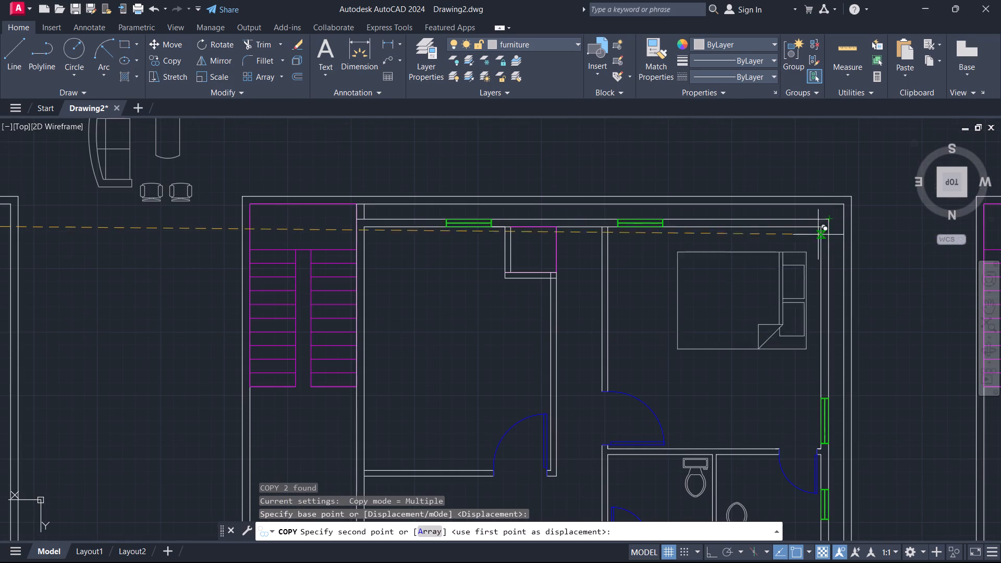
pyautogui.scroll(3, 819, 229)
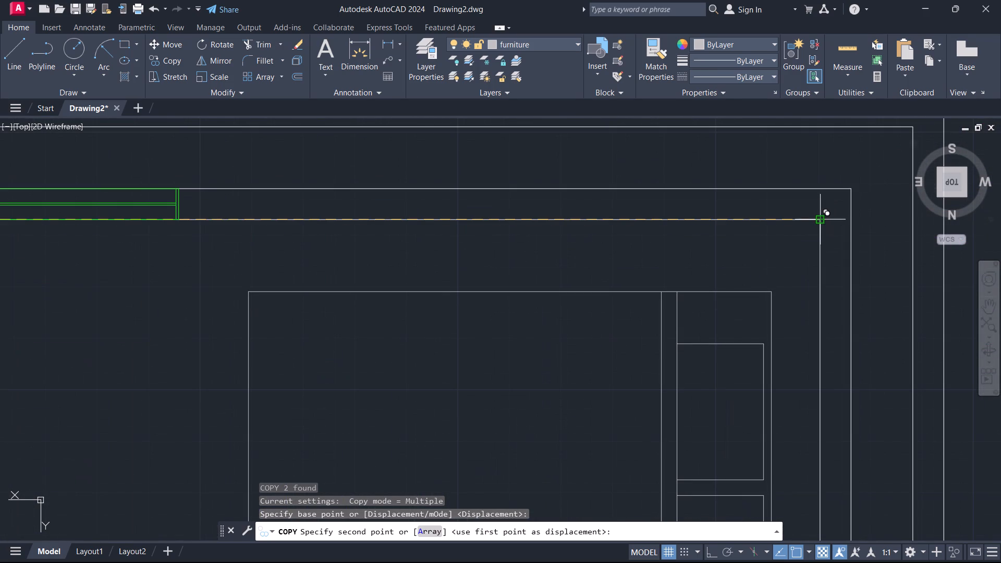
pyautogui.click(816, 220)
pyautogui.press('Escape')
# Examine the fit of the copied beds in the adjacent plan, especially the lower bed's clearance from the double door.
pyautogui.scroll(-6, 653, 256)
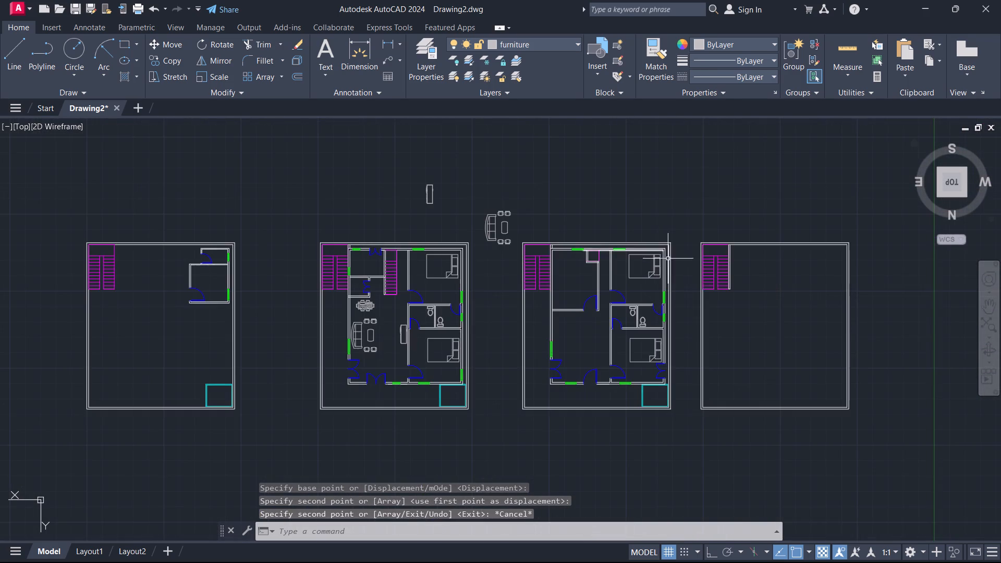
pyautogui.scroll(3, 642, 382)
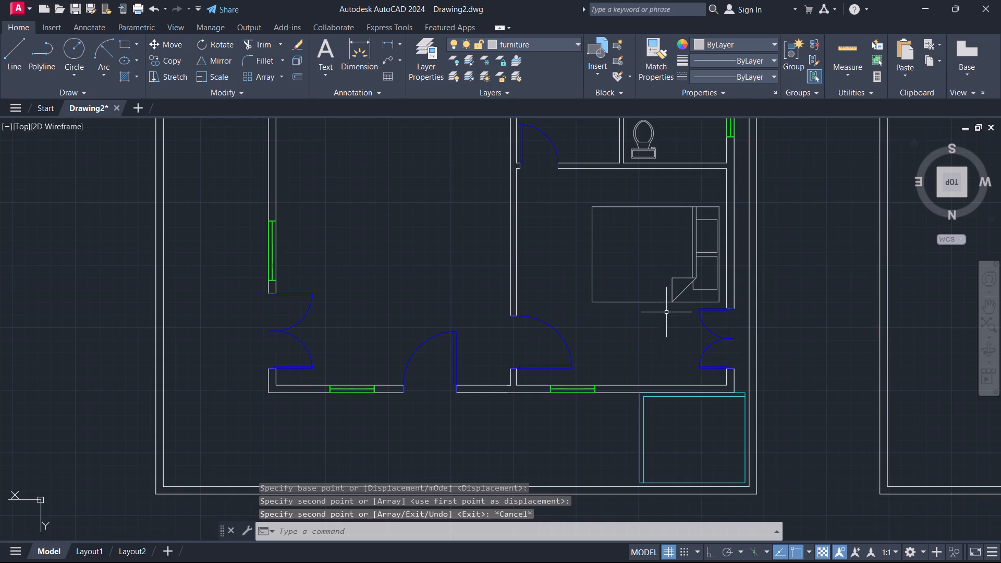
pyautogui.scroll(2, 666, 310)
pyautogui.moveTo(662, 316); pyautogui.dragTo(582, 365, button='middle')
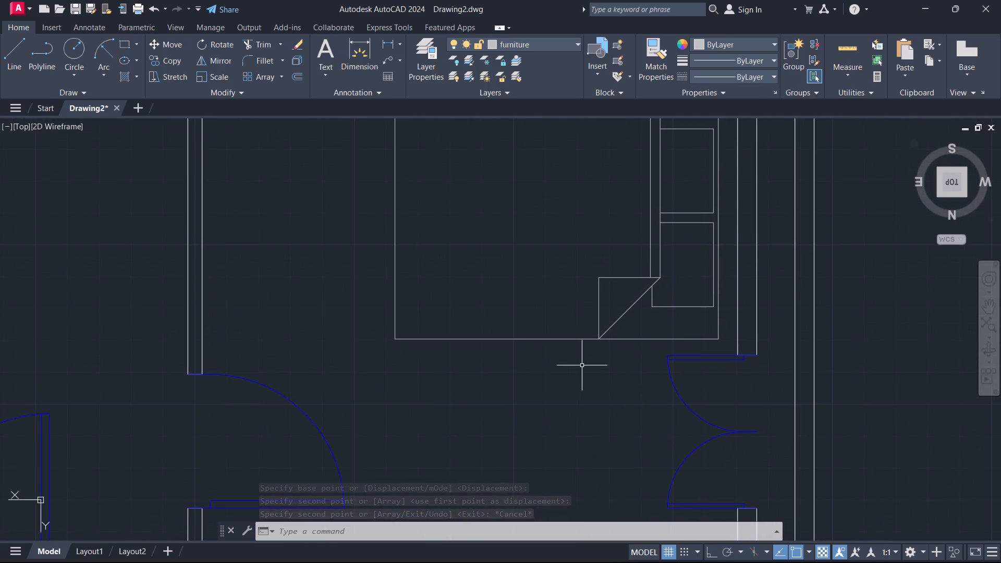
pyautogui.scroll(-3, 597, 349)
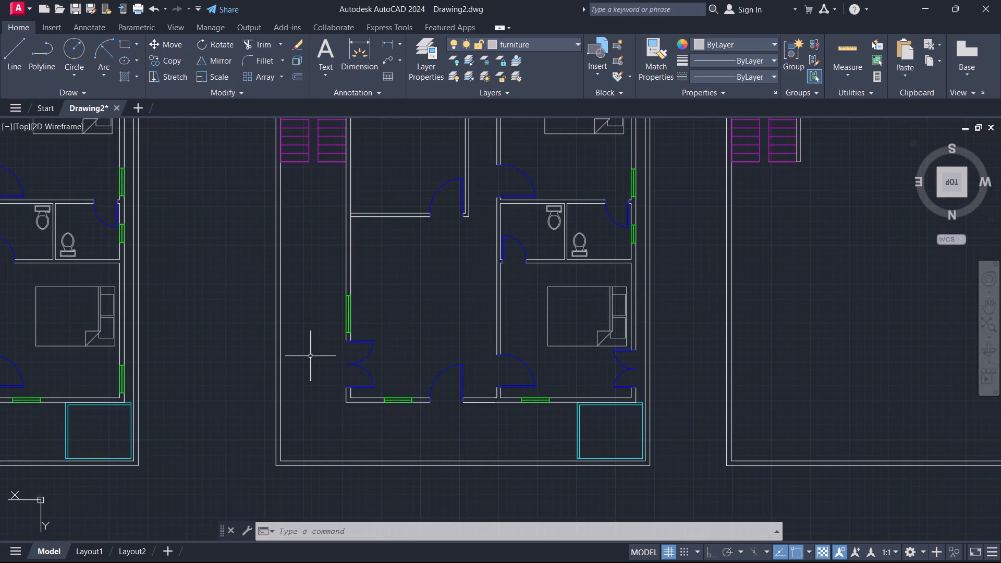
pyautogui.press('Escape')
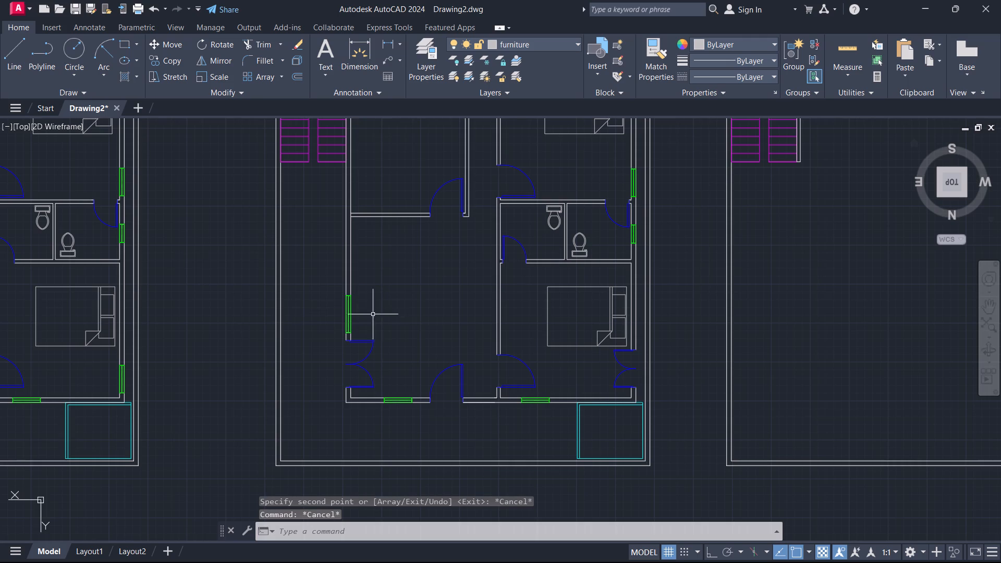
# Rotate the spare entertainment unit above the plans by 180° about its lower corner, with ortho on.
pyautogui.scroll(-2, 382, 317)
pyautogui.moveTo(382, 317); pyautogui.dragTo(429, 327, button='middle')
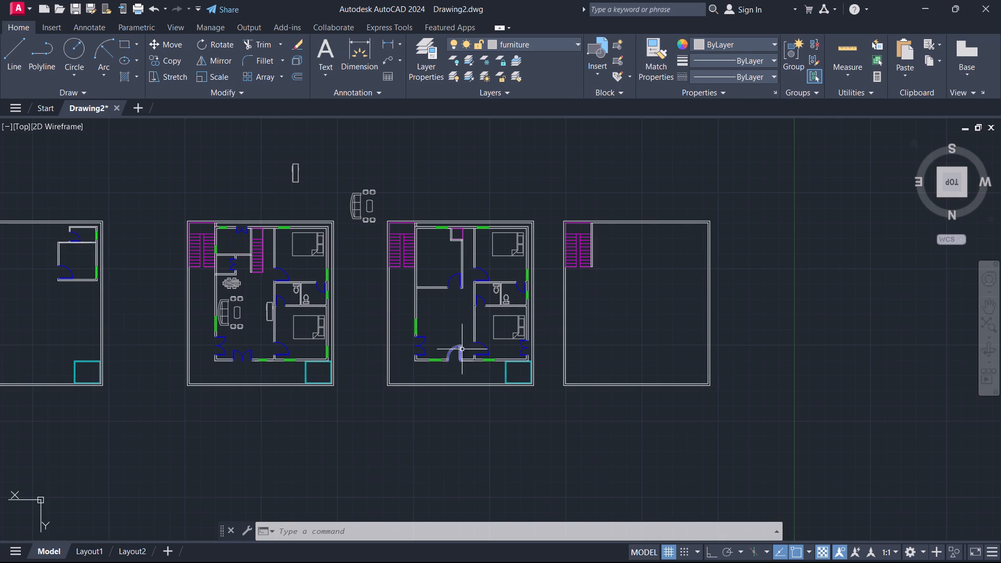
pyautogui.moveTo(347, 363); pyautogui.dragTo(435, 452, button='middle')
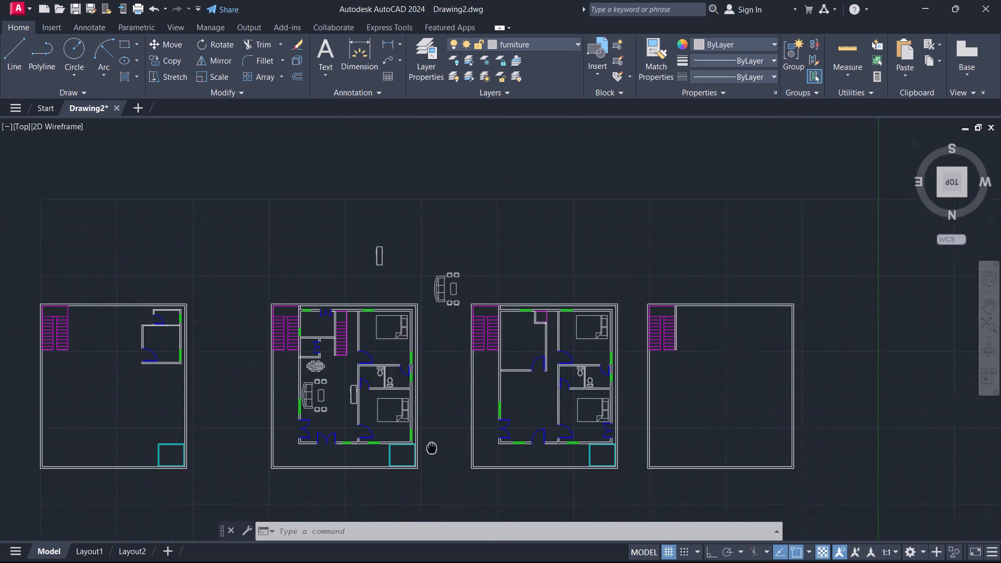
pyautogui.moveTo(435, 452); pyautogui.dragTo(442, 461, button='middle')
pyautogui.scroll(4, 373, 284)
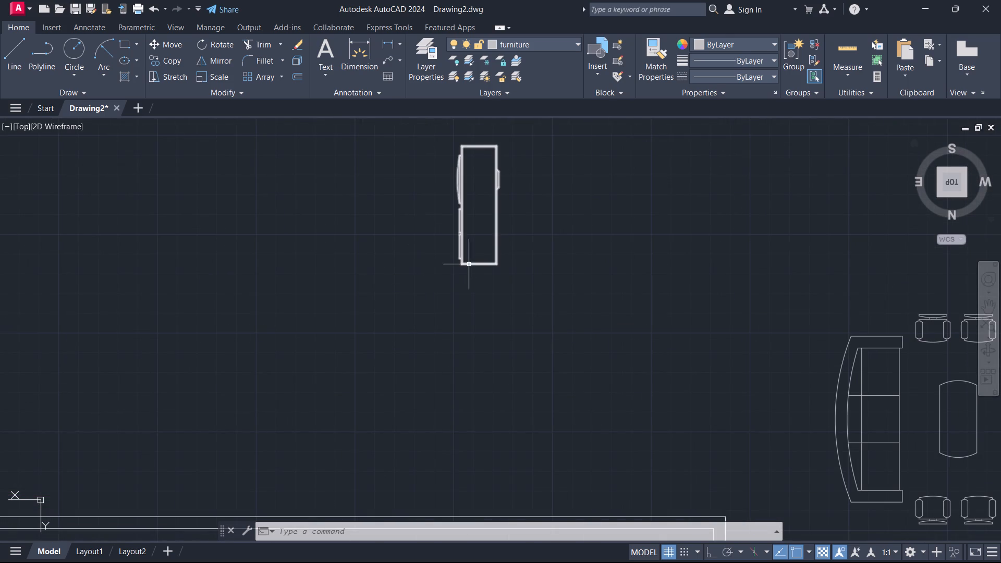
pyautogui.click(476, 264)
pyautogui.write('ro')
pyautogui.press('Return')
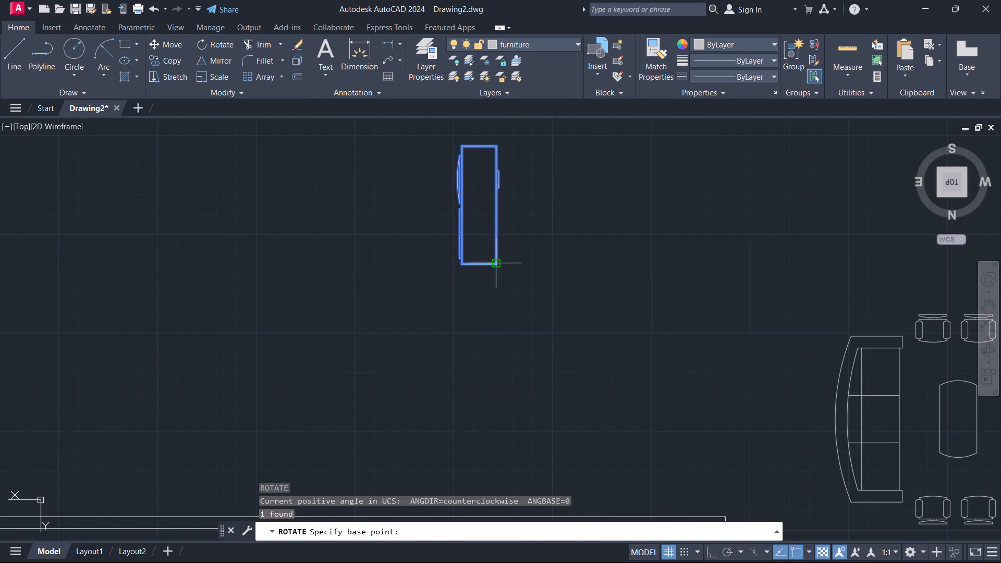
pyautogui.click(496, 265)
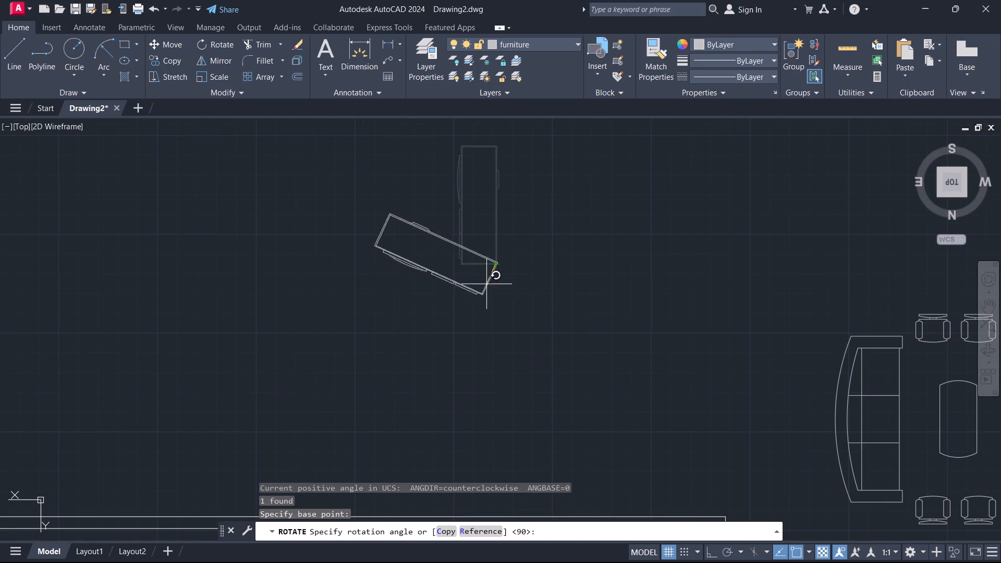
pyautogui.press('F8')
pyautogui.click(551, 261)
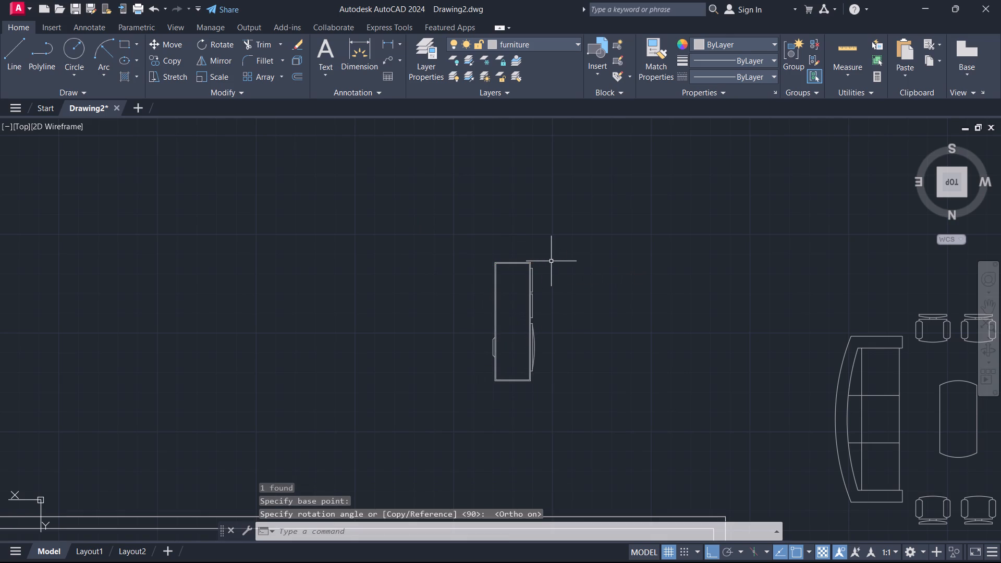
# Move the rotated entertainment unit by its upper corner, with ortho off, into the adjacent plan's upper room beside the stairs.
pyautogui.click(493, 268)
pyautogui.click(504, 261)
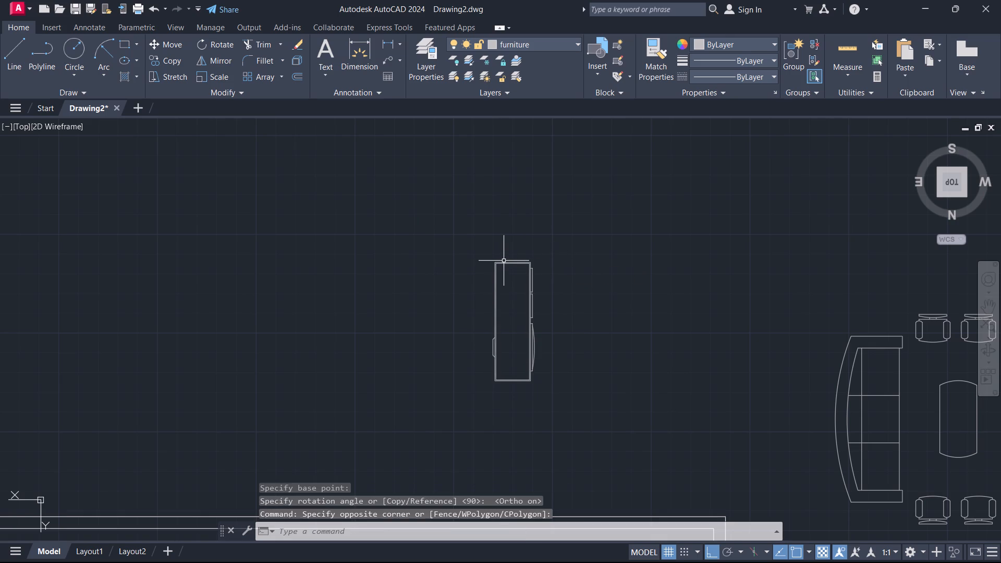
pyautogui.click(504, 261)
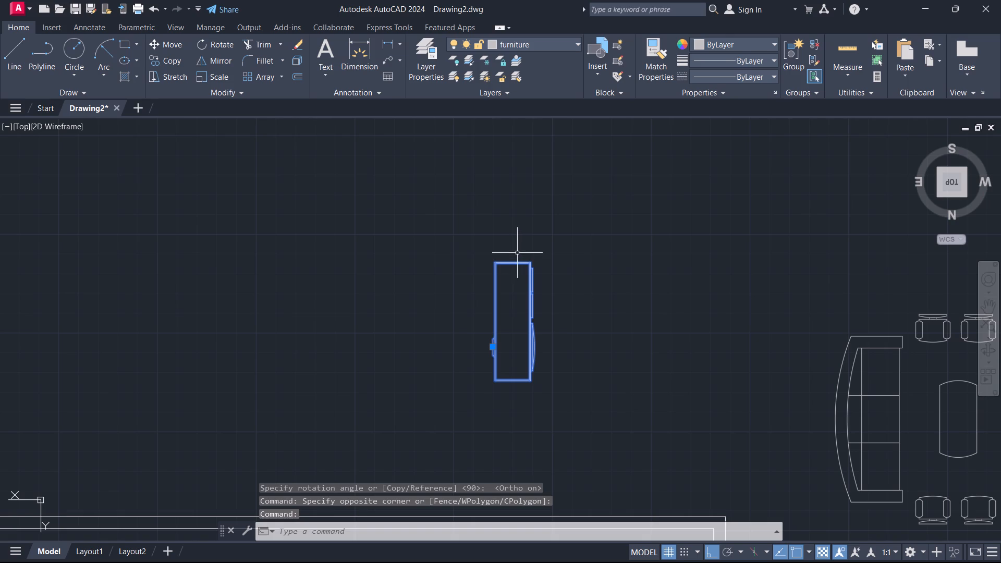
pyautogui.press('m')
pyautogui.press('Return')
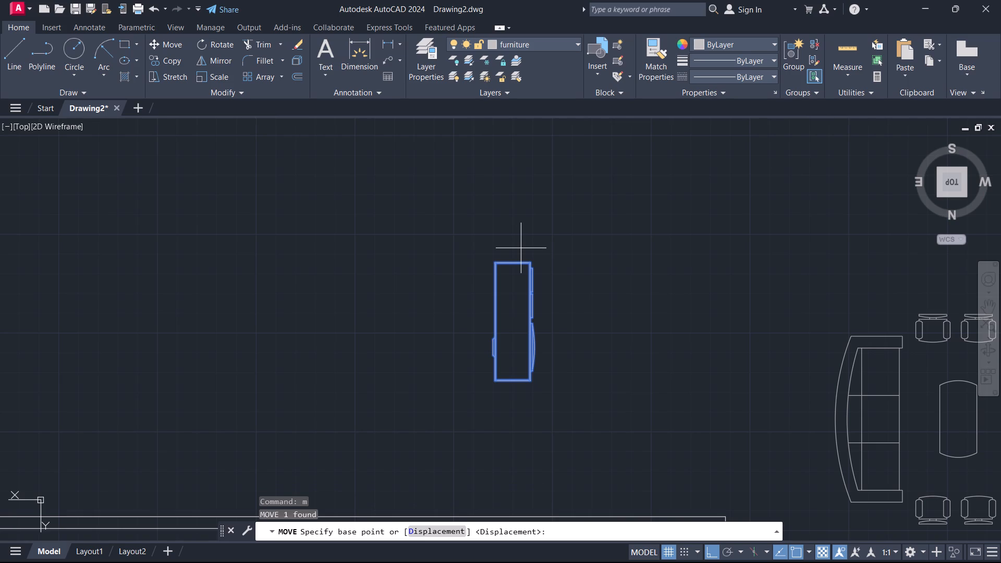
pyautogui.click(495, 262)
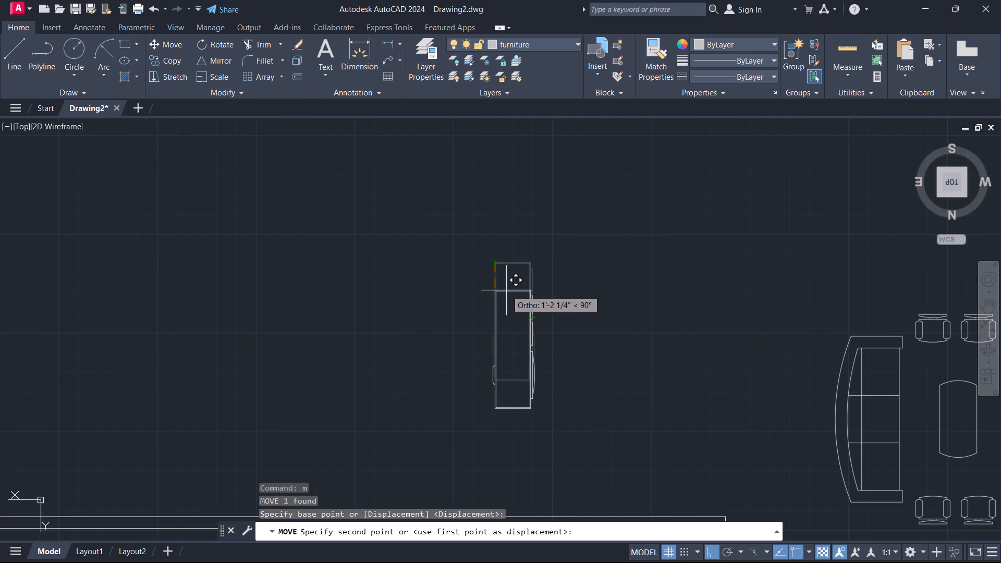
pyautogui.press('F8')
pyautogui.scroll(-2, 508, 275)
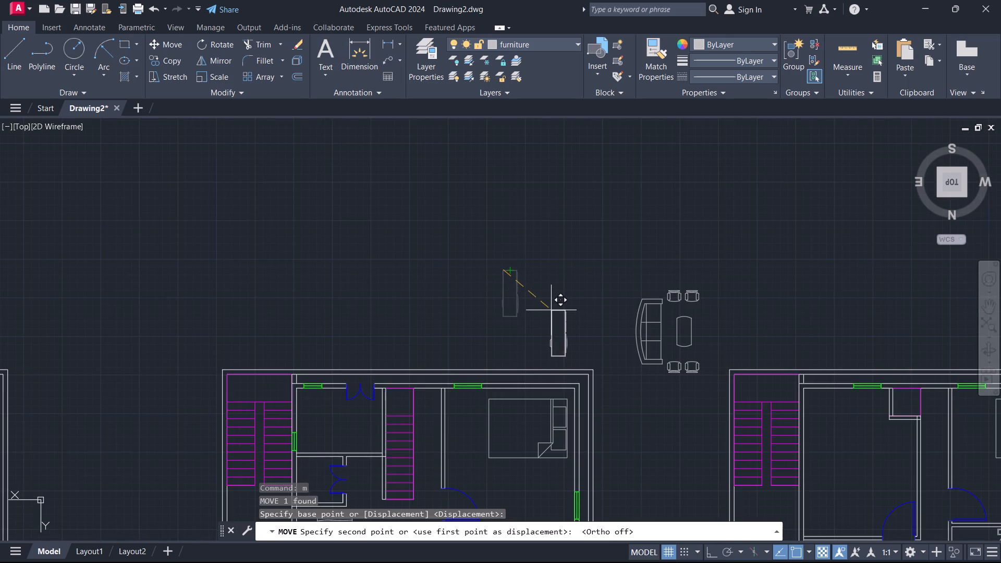
pyautogui.moveTo(536, 288); pyautogui.dragTo(462, 213, button='middle')
pyautogui.scroll(2, 748, 361)
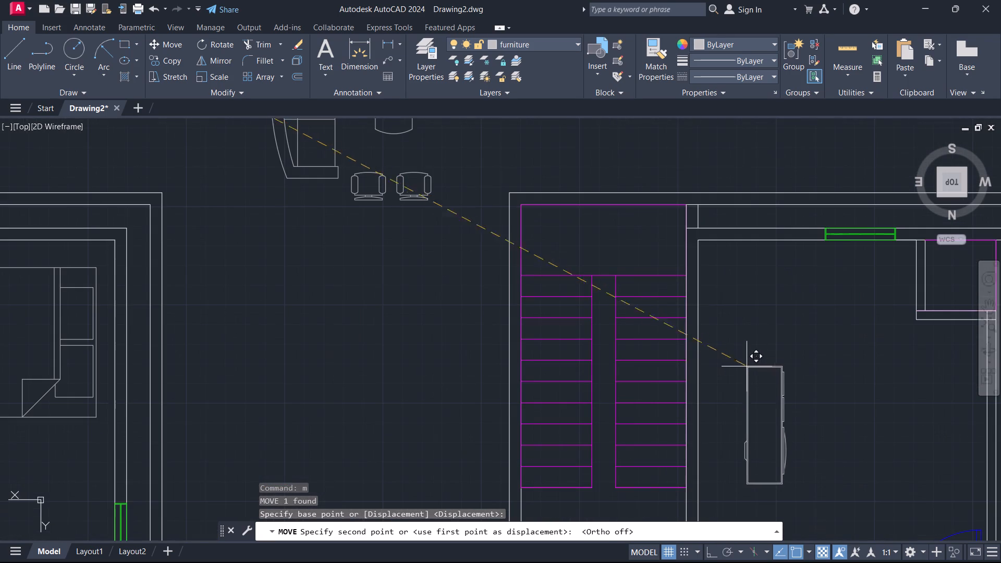
pyautogui.scroll(-1, 739, 363)
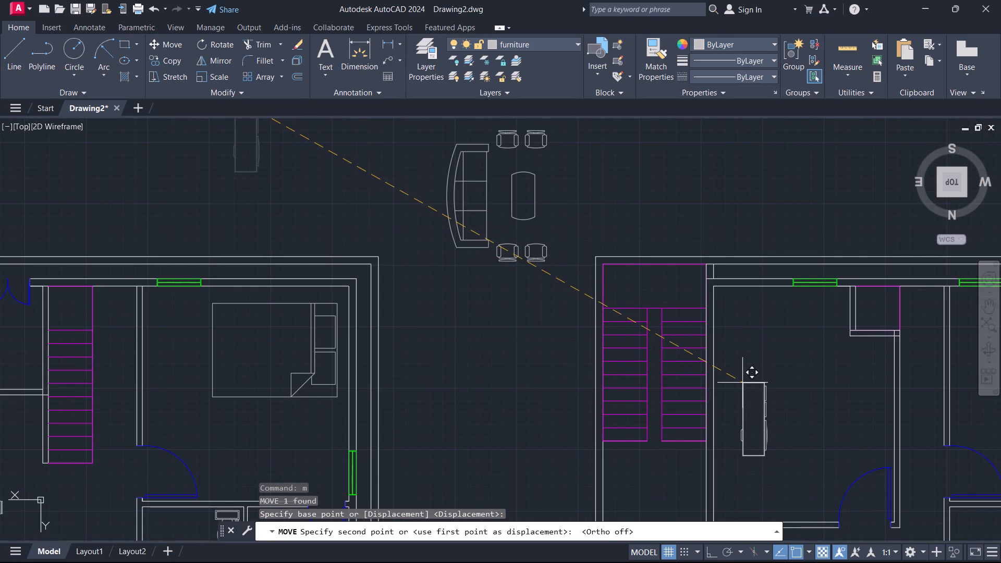
pyautogui.click(740, 376)
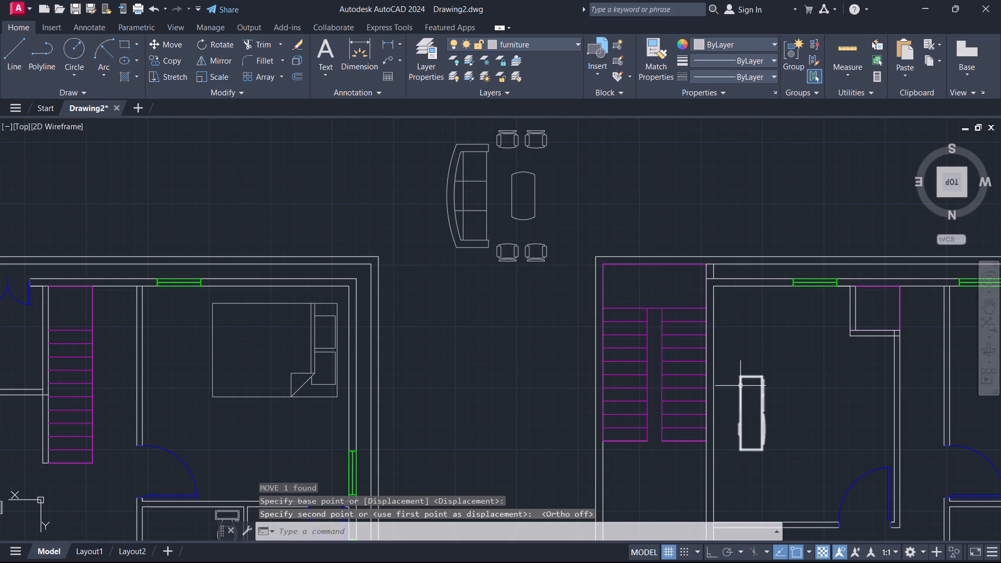
# Scale the entertainment unit up to roughly 1.6 times its size, using its lower corner on the stair side as base point.
pyautogui.click(742, 381)
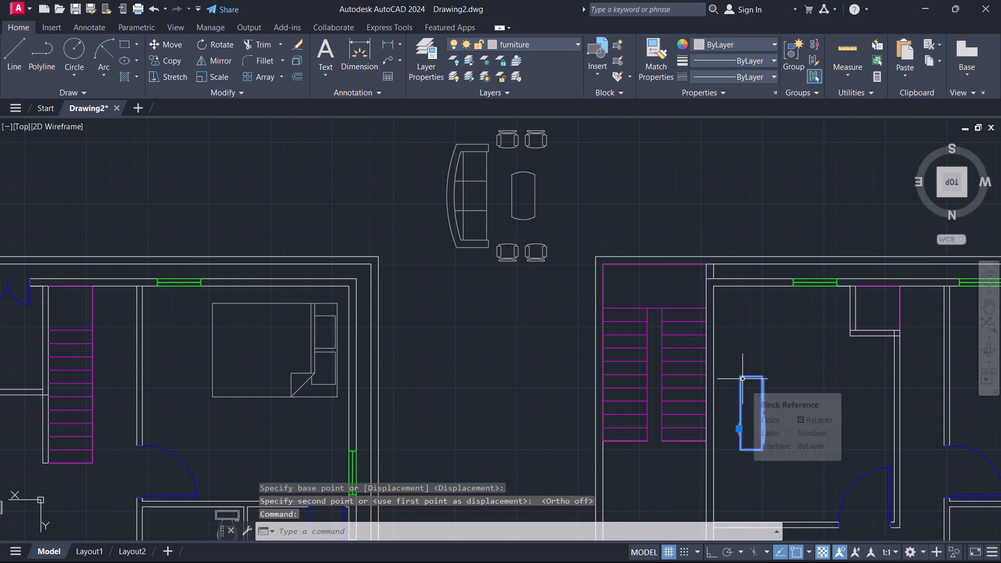
pyautogui.write('sc')
pyautogui.press('Return')
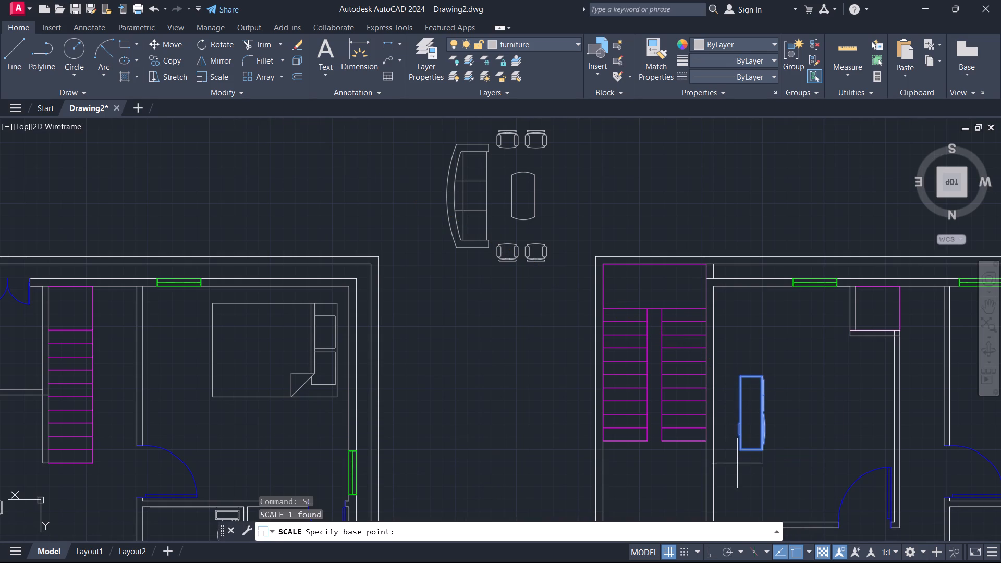
pyautogui.scroll(1, 738, 458)
pyautogui.click(738, 449)
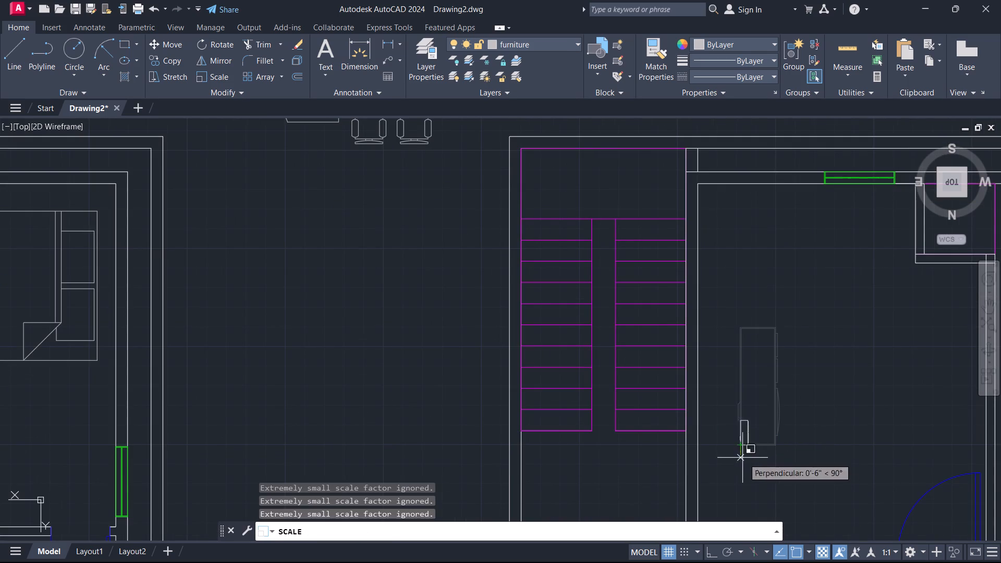
pyautogui.moveTo(810, 479); pyautogui.dragTo(796, 424, button='middle')
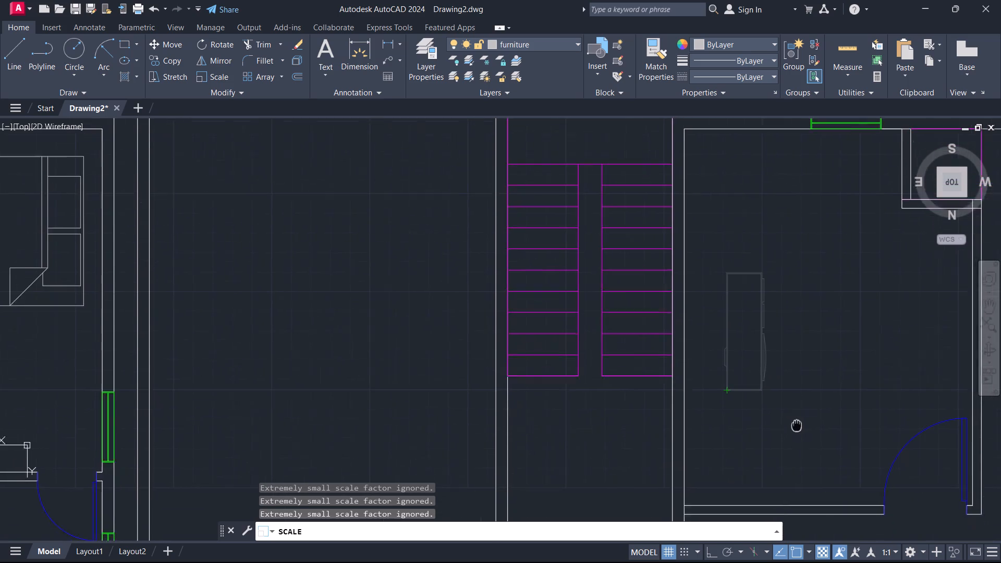
pyautogui.moveTo(796, 424); pyautogui.dragTo(802, 380, button='middle')
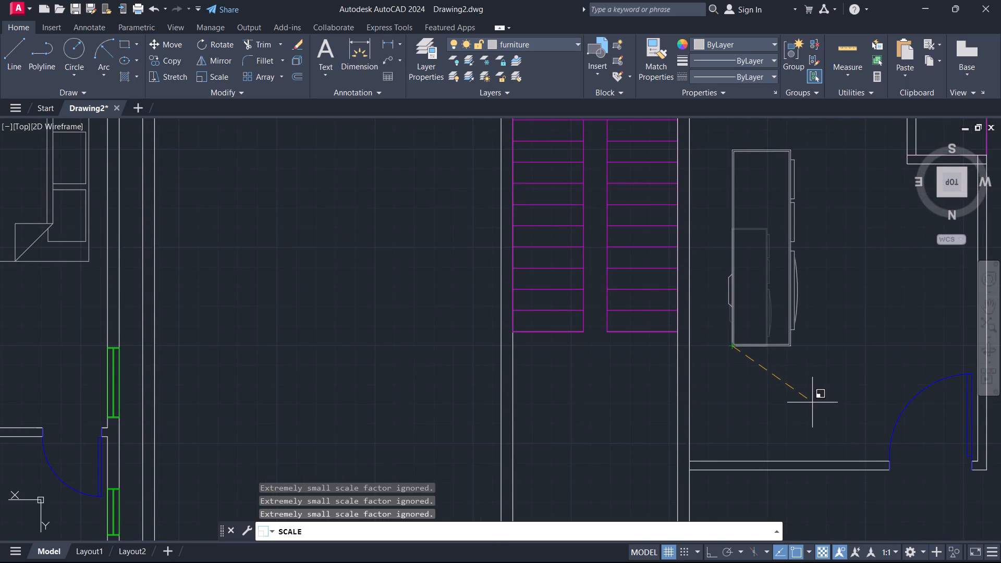
pyautogui.click(807, 402)
# Move the enlarged entertainment unit closer to the wall shared with the stairs, leaving a small gap behind it.
pyautogui.click(739, 347)
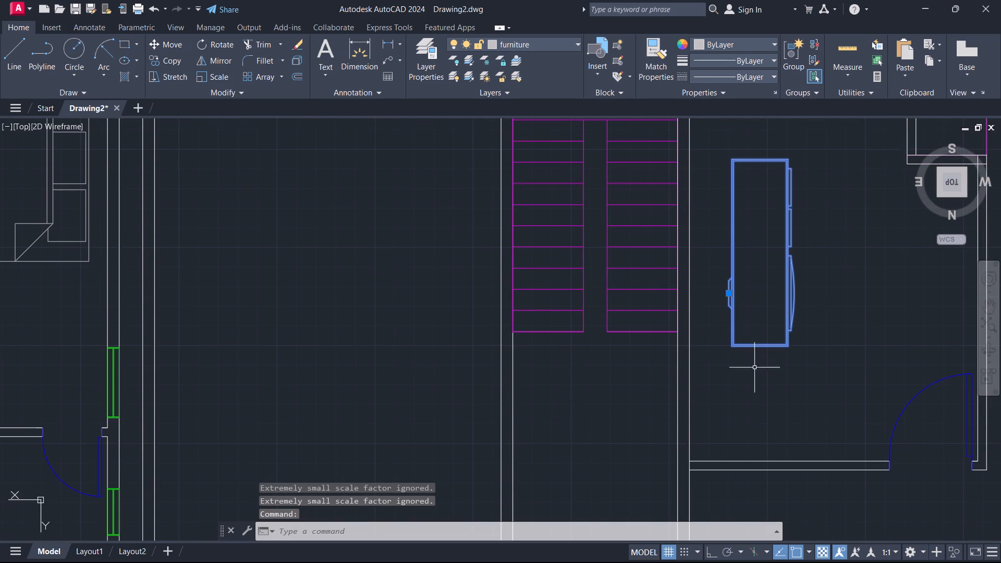
pyautogui.moveTo(751, 383); pyautogui.dragTo(735, 463, button='middle')
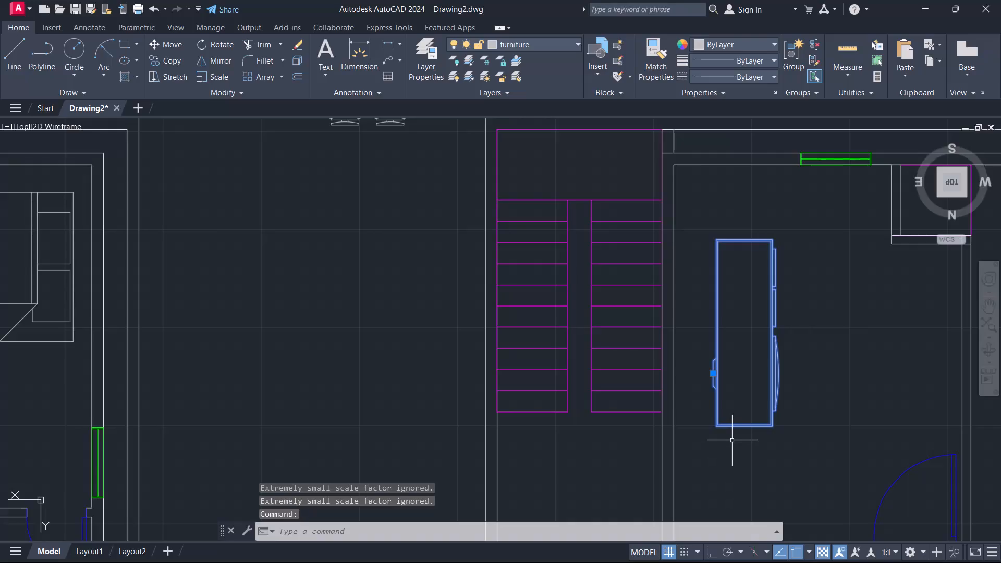
pyautogui.press('m')
pyautogui.press('Return')
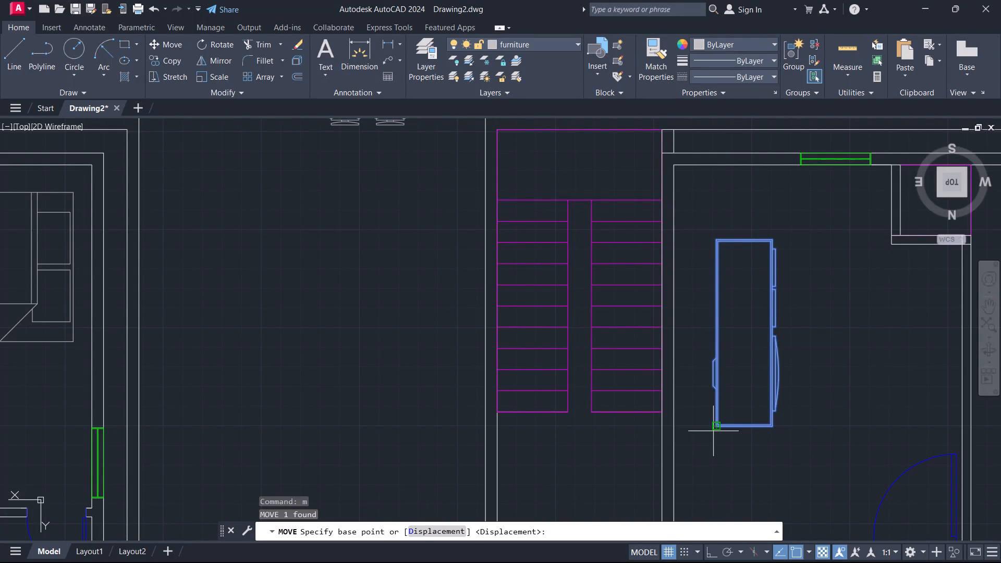
pyautogui.click(713, 431)
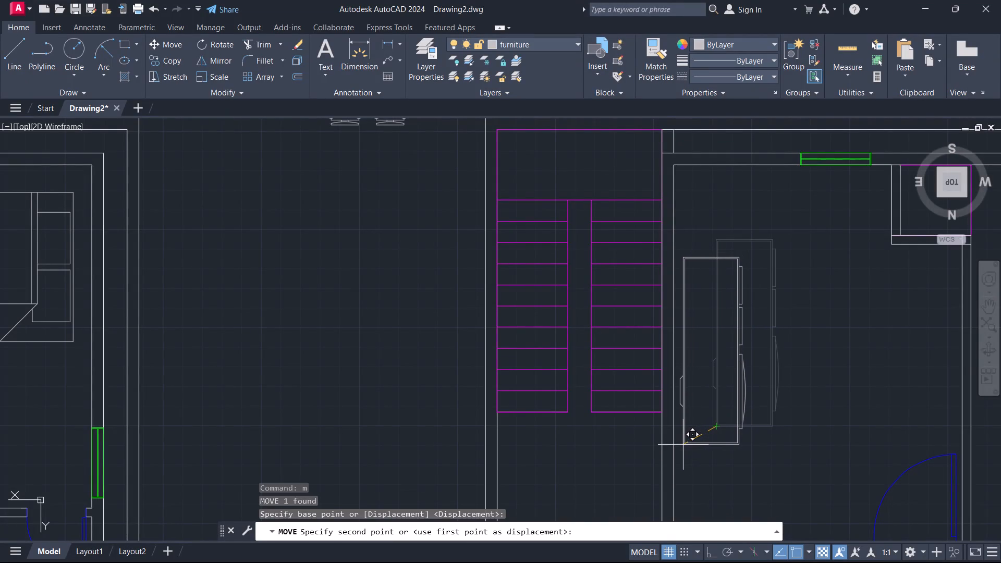
pyautogui.click(683, 446)
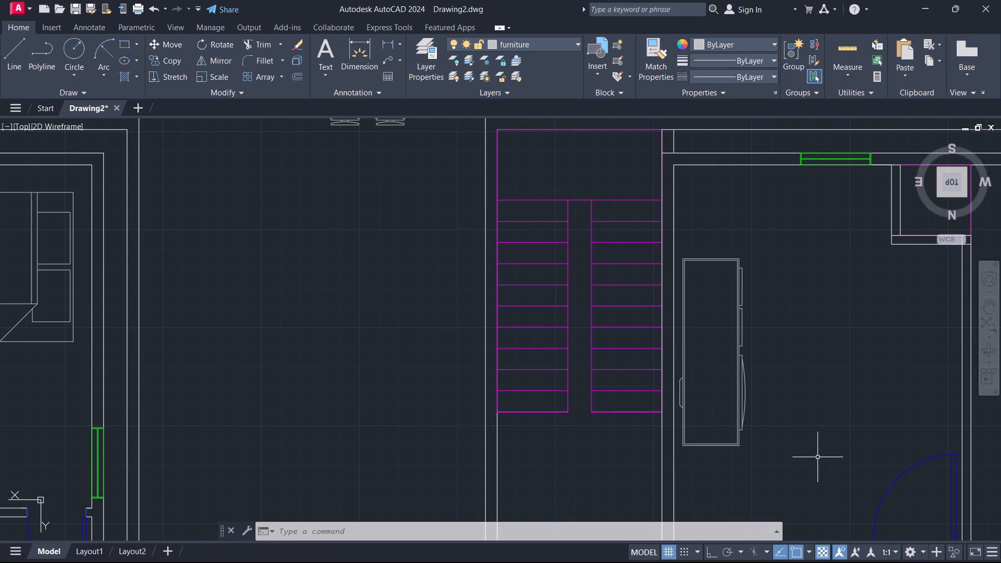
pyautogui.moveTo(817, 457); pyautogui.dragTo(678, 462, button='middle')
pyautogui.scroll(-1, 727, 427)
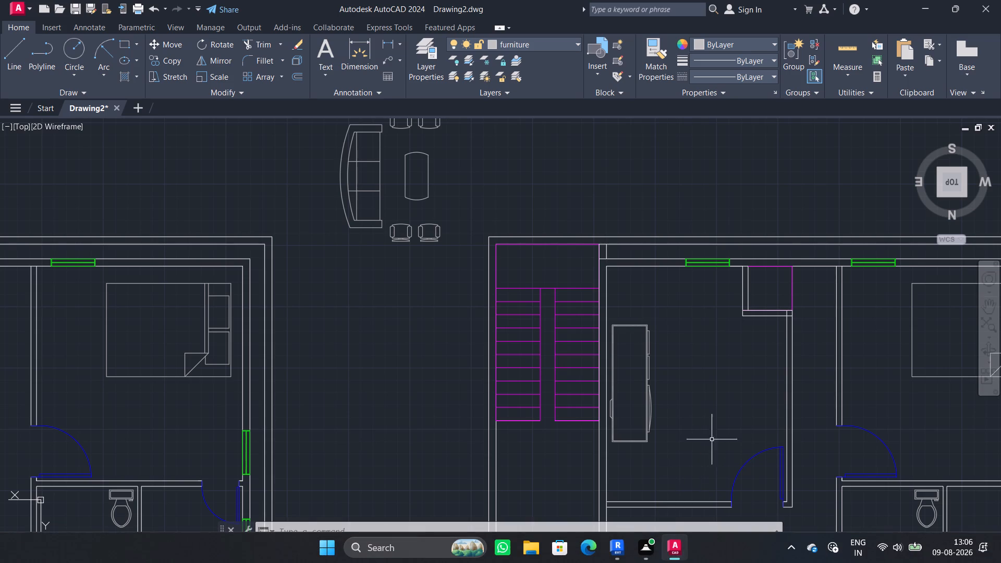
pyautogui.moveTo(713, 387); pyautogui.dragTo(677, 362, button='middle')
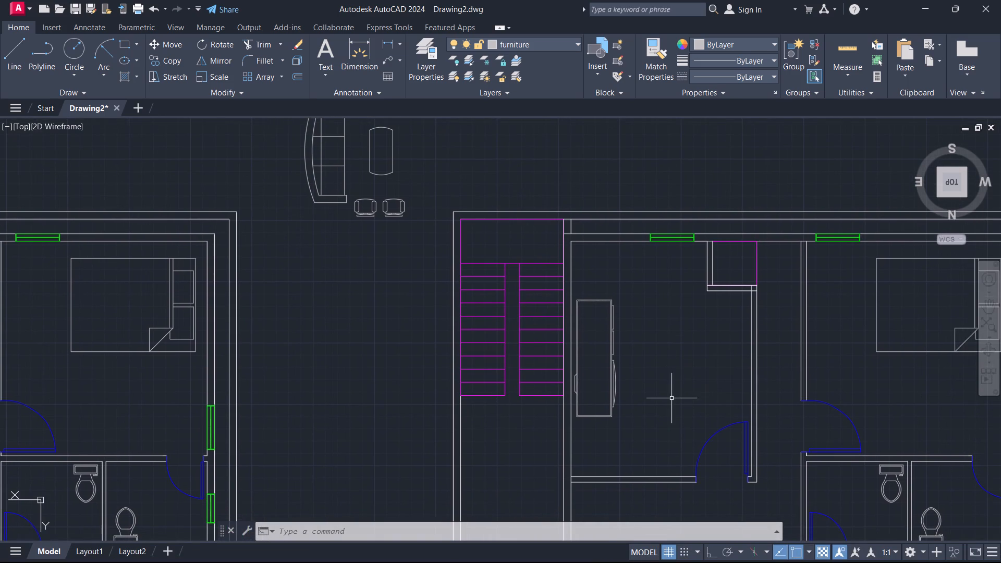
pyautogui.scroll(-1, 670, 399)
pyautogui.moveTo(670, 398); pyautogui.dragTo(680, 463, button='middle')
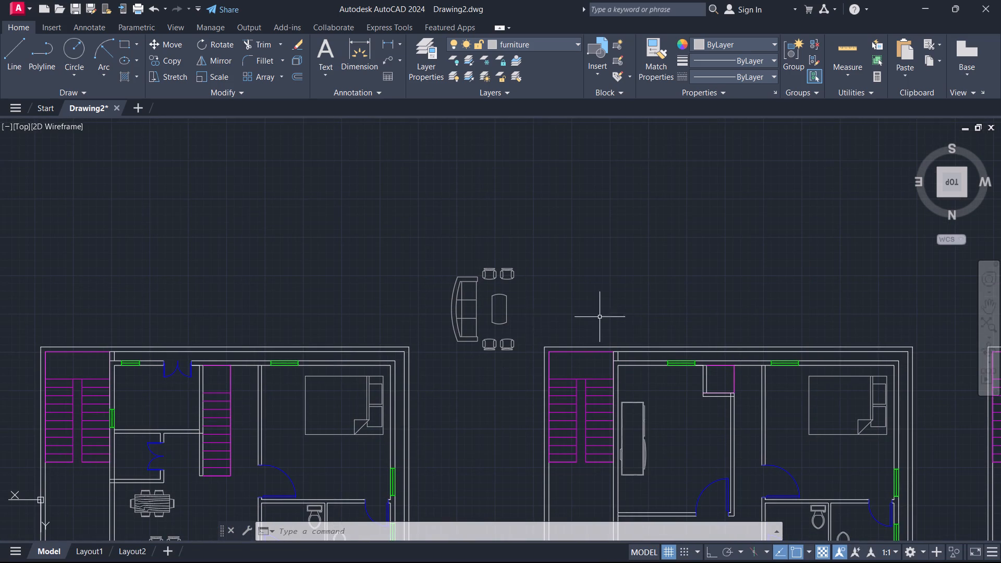
# Rotate the spare sofa above the plans by 180° about the midpoint of its curved back.
pyautogui.click(453, 307)
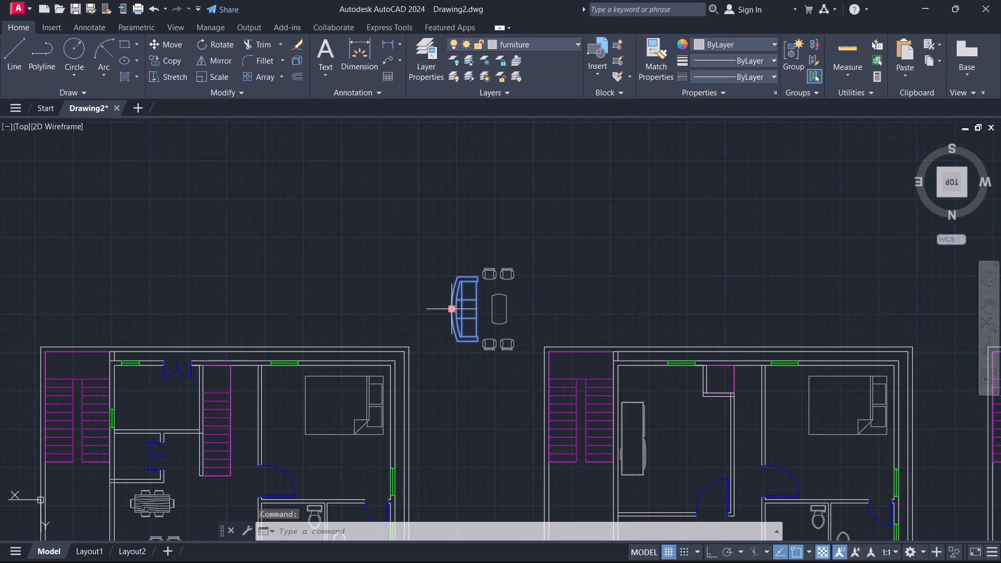
pyautogui.write('ro')
pyautogui.press('Return')
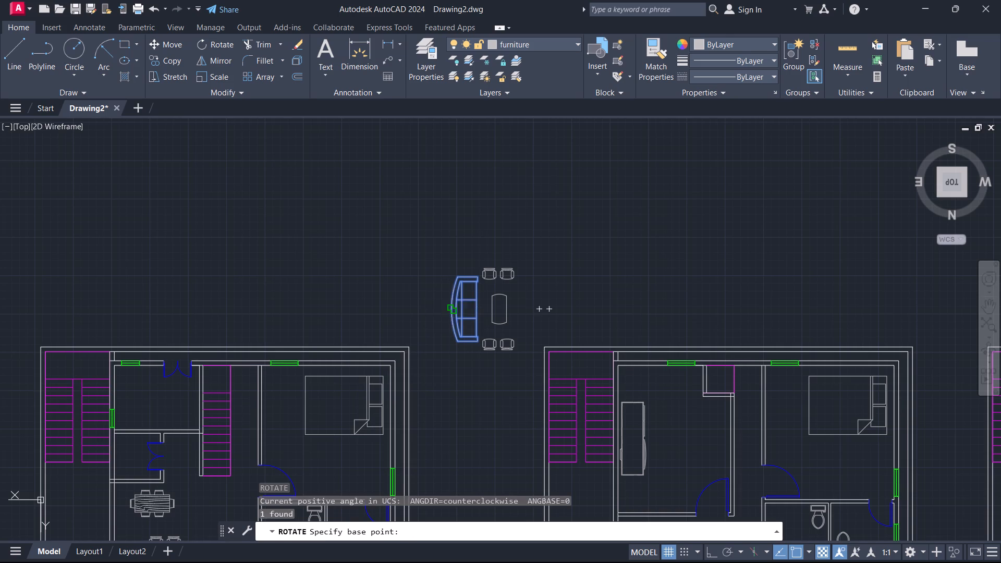
pyautogui.click(451, 307)
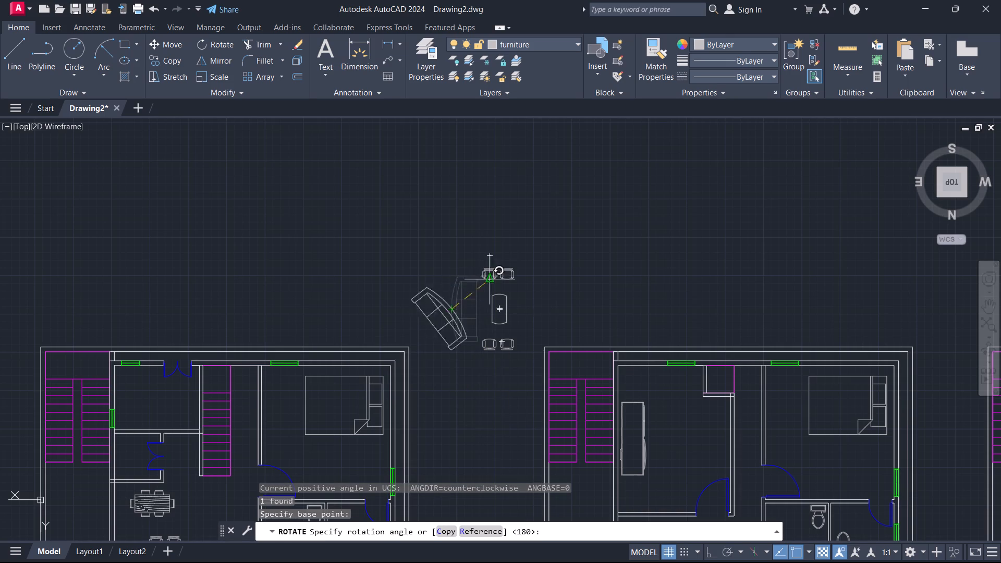
pyautogui.click(552, 308)
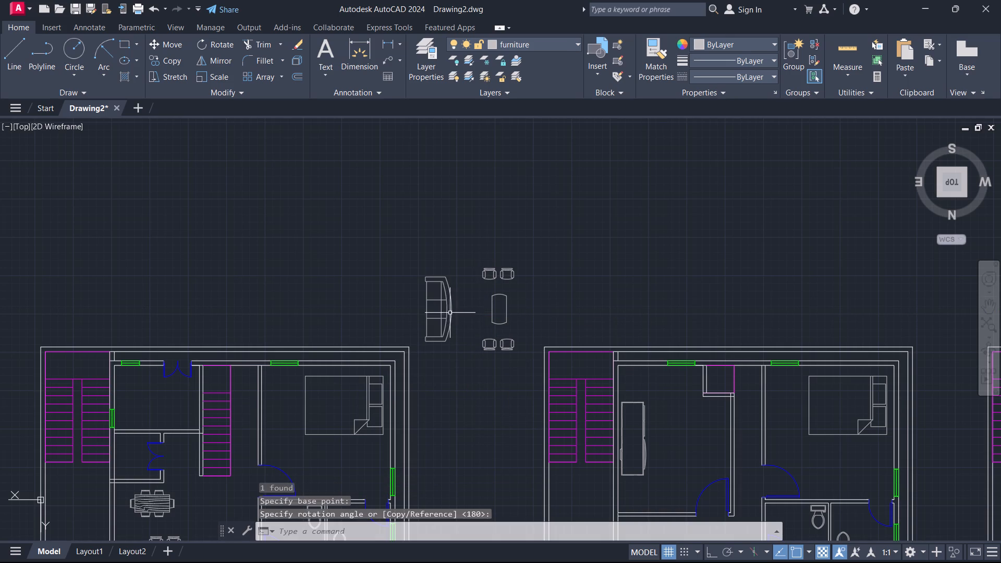
# Move the sofa by its back midpoint into the adjacent plan's upper room, near the wall facing the entertainment unit, leaving a small gap.
pyautogui.click(450, 310)
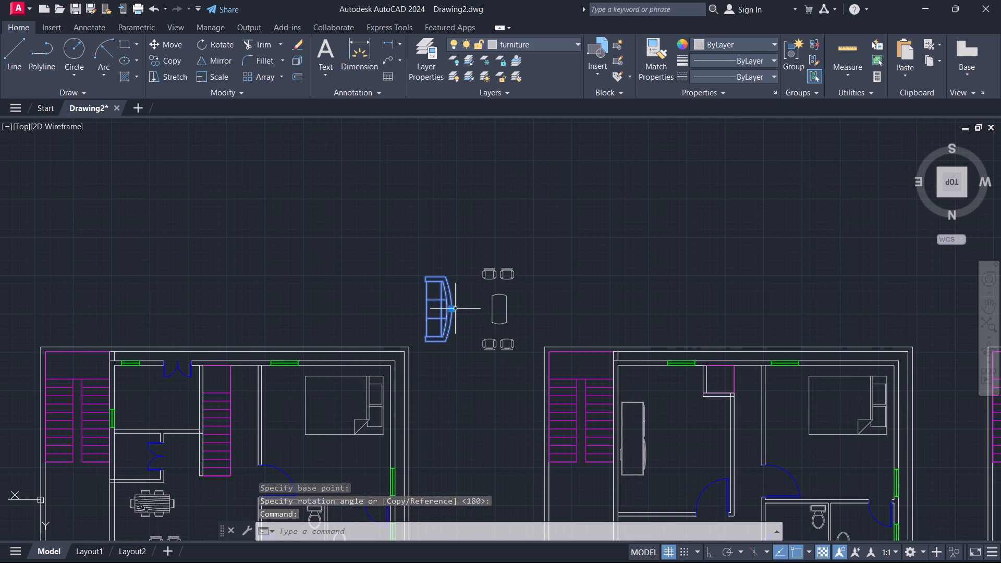
pyautogui.press('m')
pyautogui.press('Return')
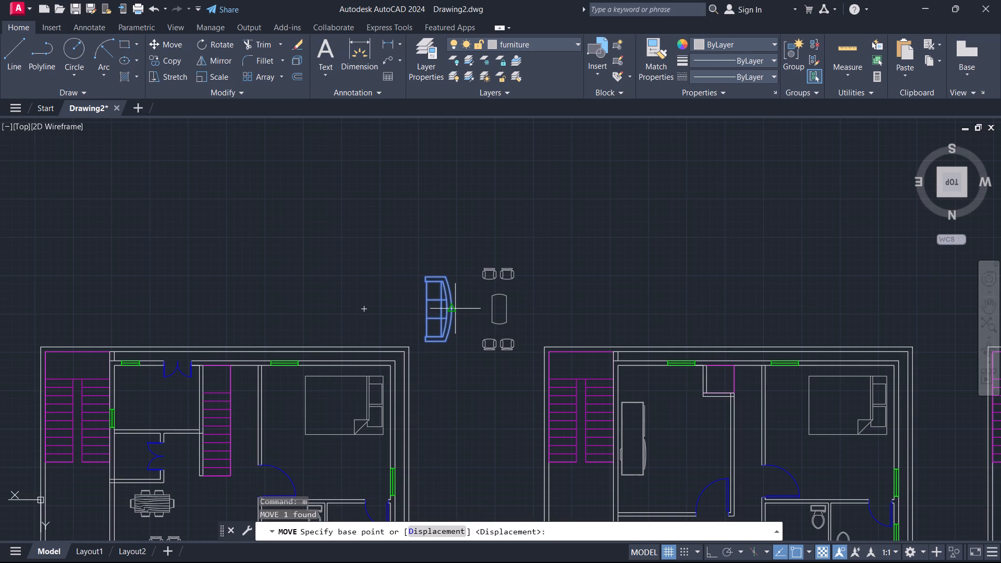
pyautogui.click(450, 312)
pyautogui.scroll(1, 711, 440)
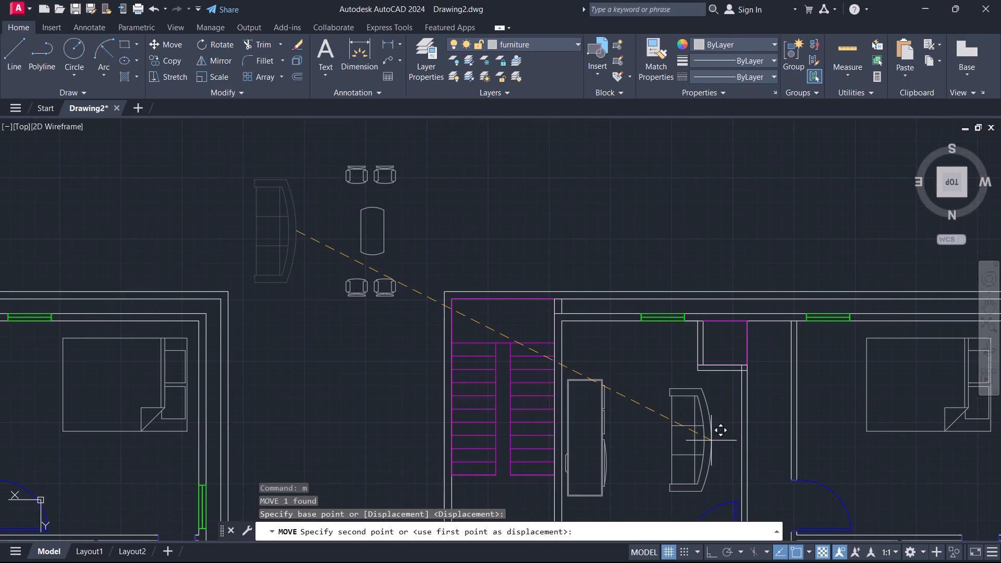
pyautogui.moveTo(711, 440); pyautogui.dragTo(571, 398, button='middle')
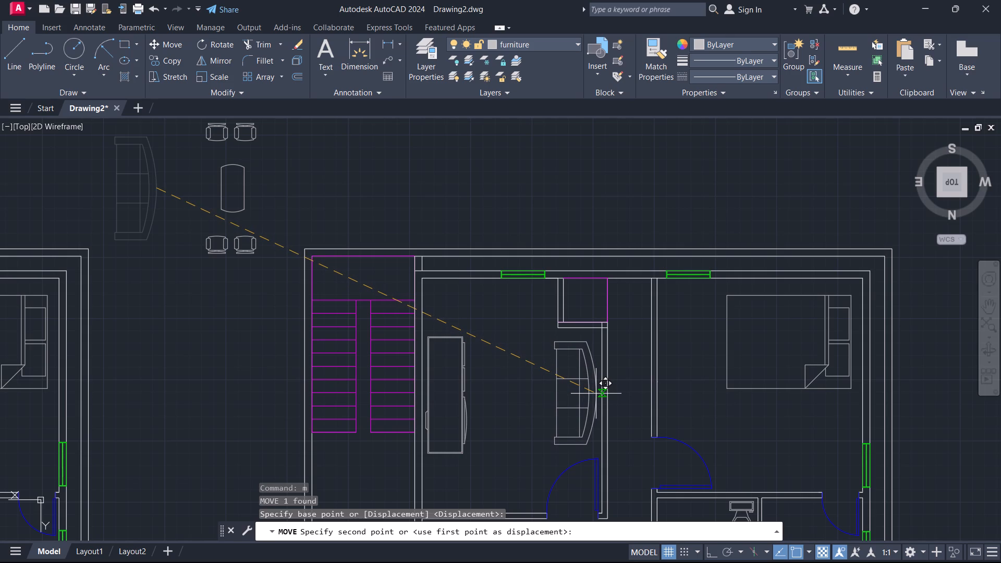
pyautogui.scroll(1, 596, 394)
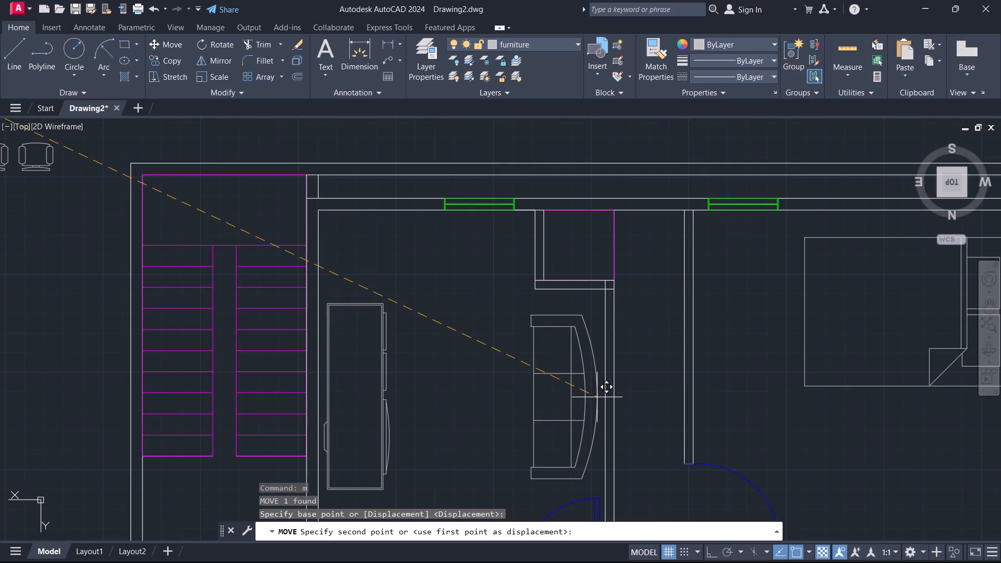
pyautogui.click(597, 397)
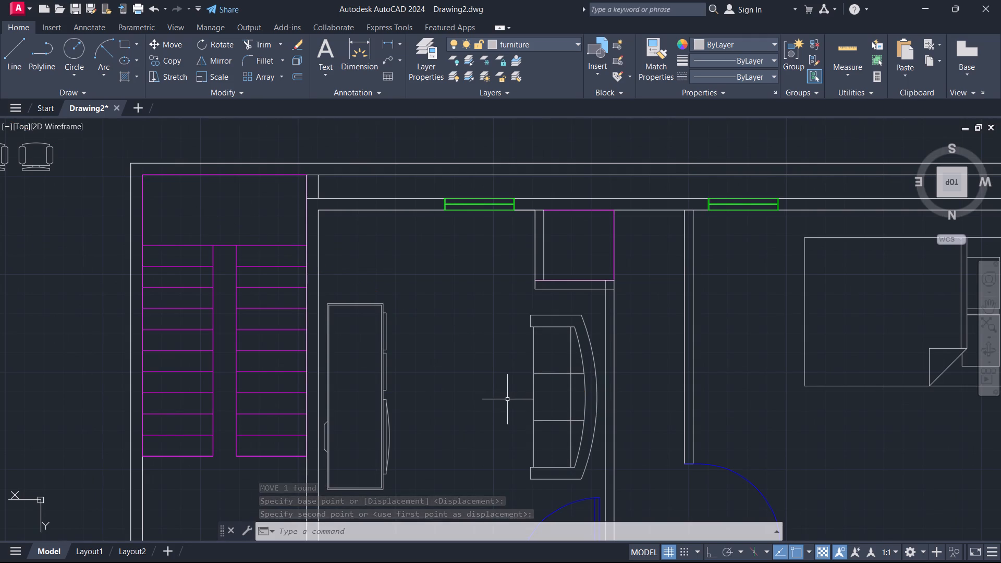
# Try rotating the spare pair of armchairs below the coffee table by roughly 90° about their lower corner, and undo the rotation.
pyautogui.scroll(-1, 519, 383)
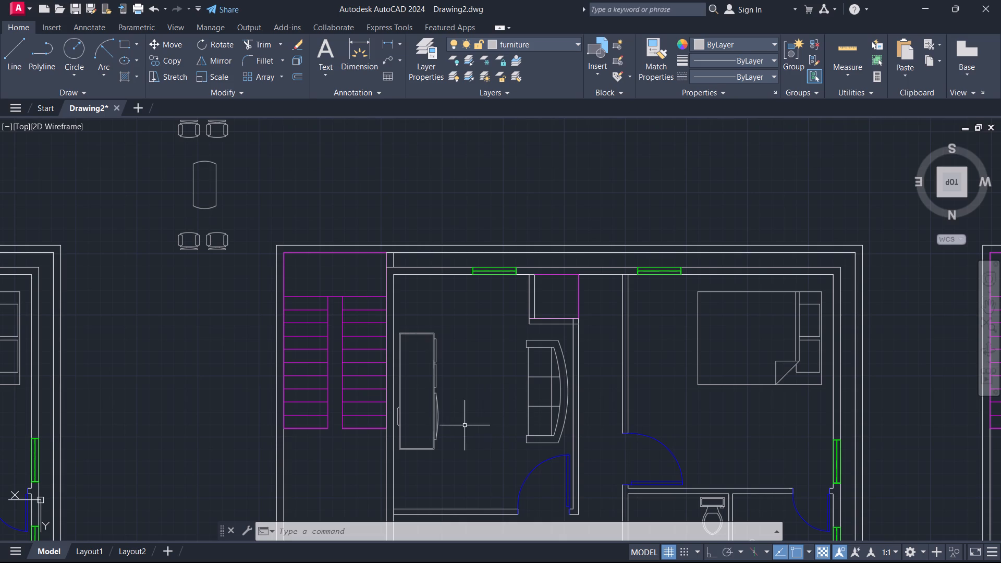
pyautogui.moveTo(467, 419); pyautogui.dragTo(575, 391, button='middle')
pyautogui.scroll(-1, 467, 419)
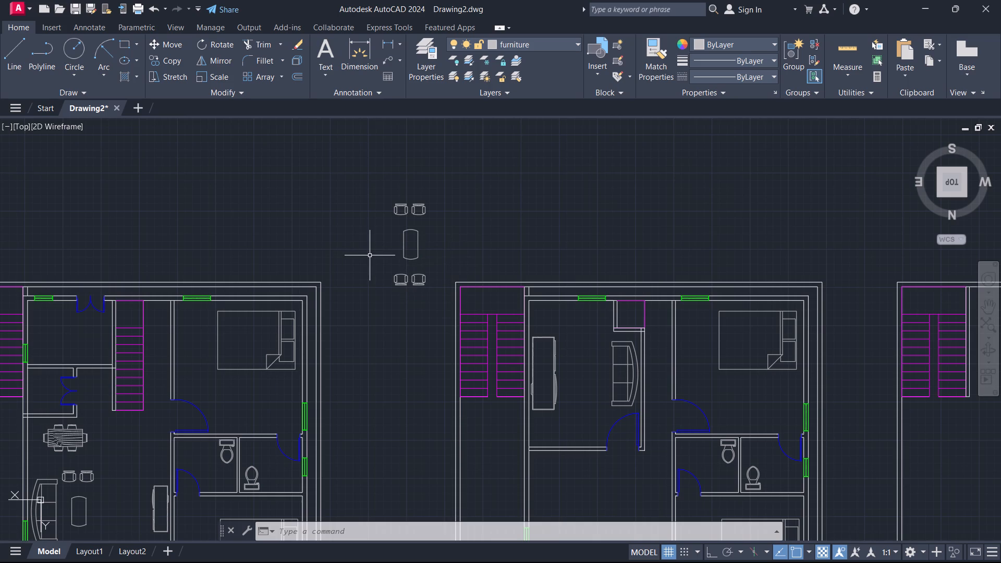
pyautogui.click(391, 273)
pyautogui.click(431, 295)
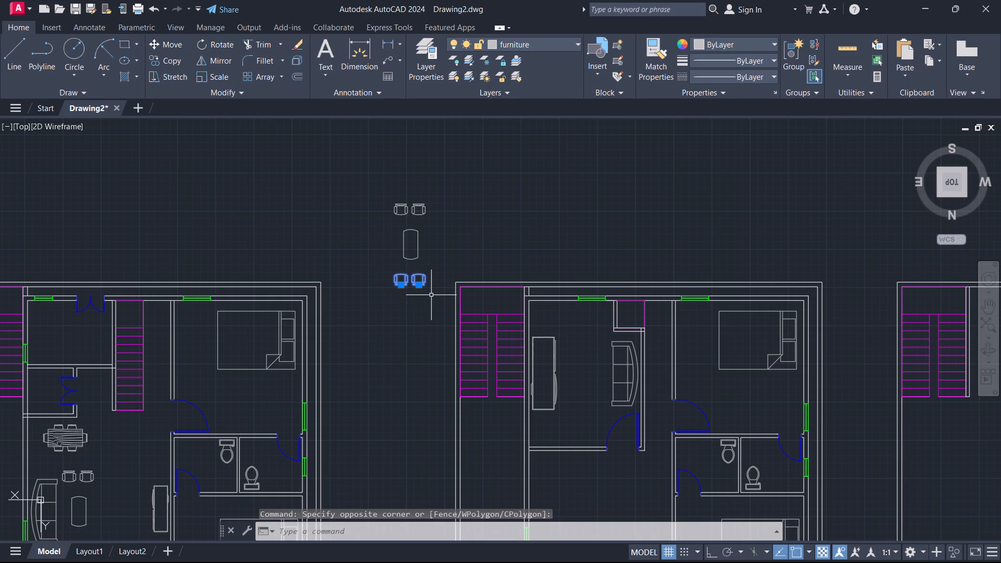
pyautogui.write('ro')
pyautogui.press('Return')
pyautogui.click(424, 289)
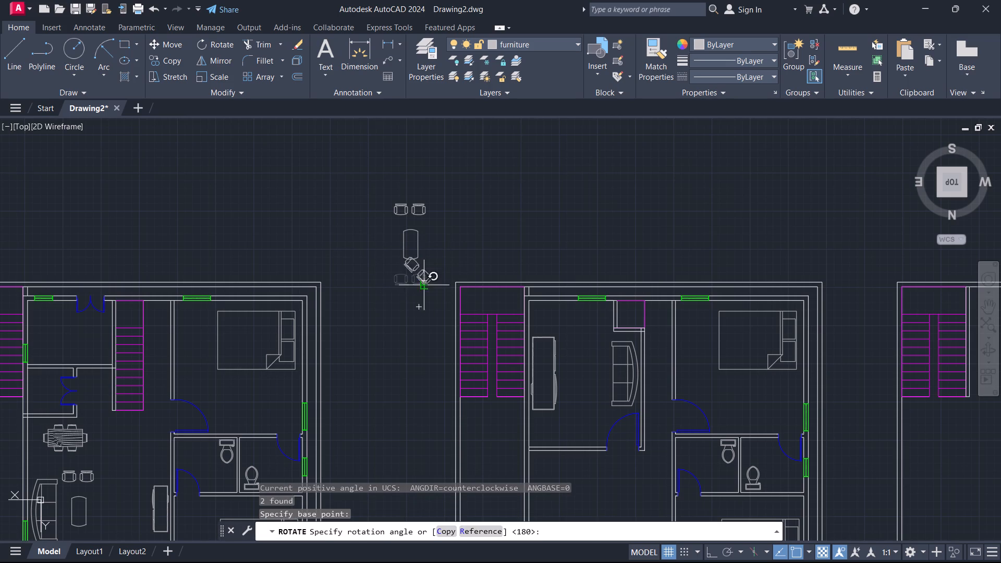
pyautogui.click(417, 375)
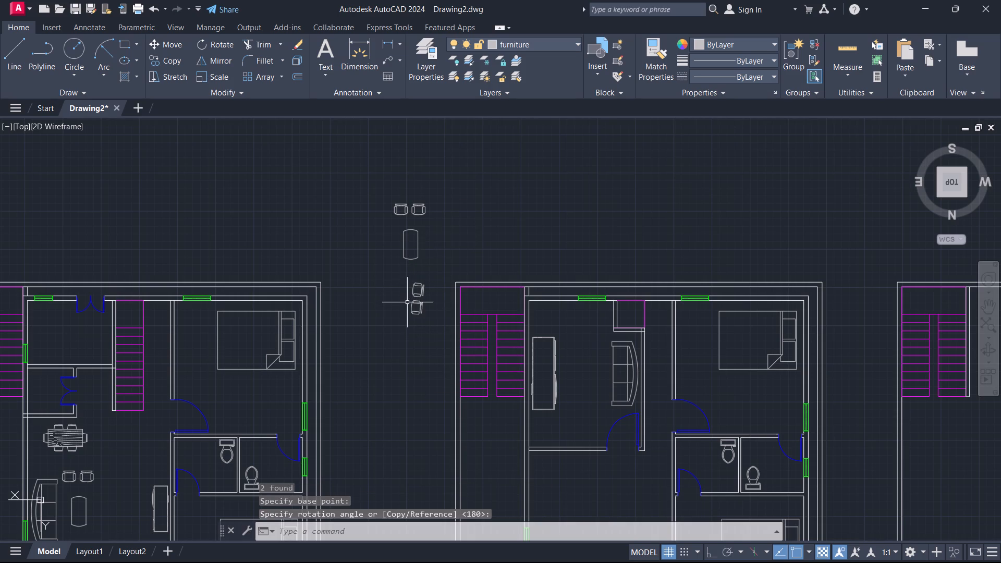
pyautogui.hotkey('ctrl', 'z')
# Rotate the spare pair of armchairs below the coffee table by about 90° about their lower corner, stacking them vertically.
pyautogui.click(388, 264)
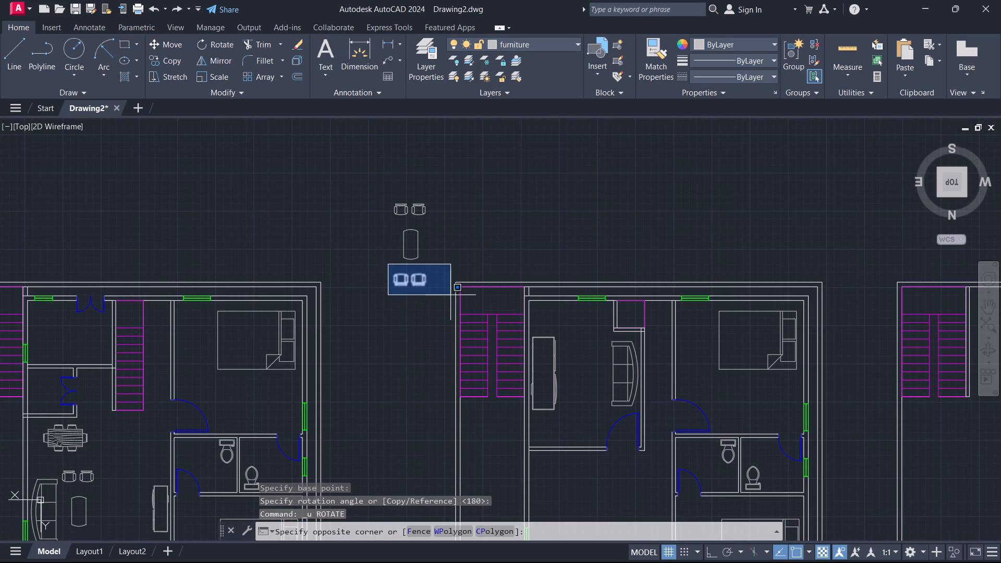
pyautogui.click(439, 298)
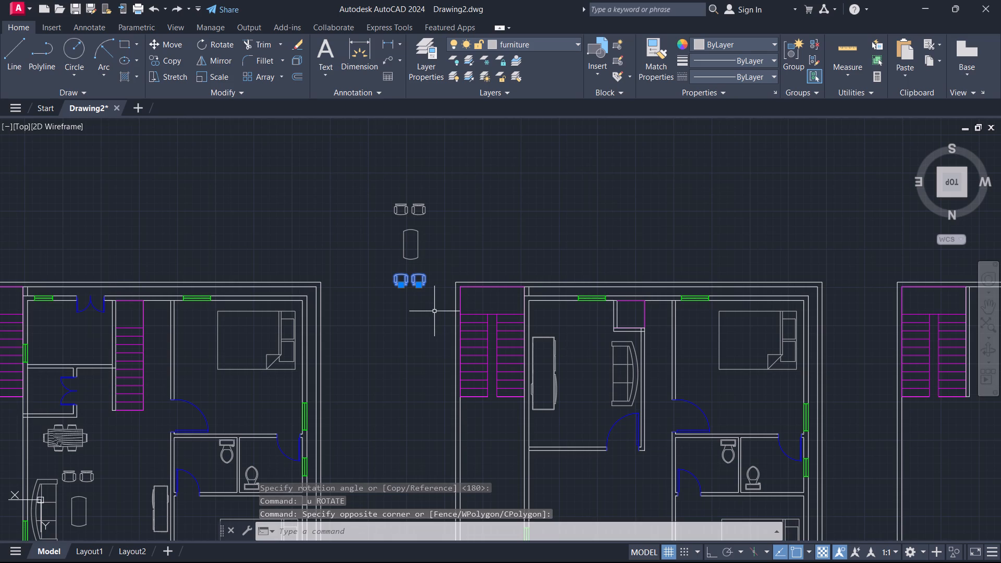
pyautogui.write('ro')
pyautogui.press('Return')
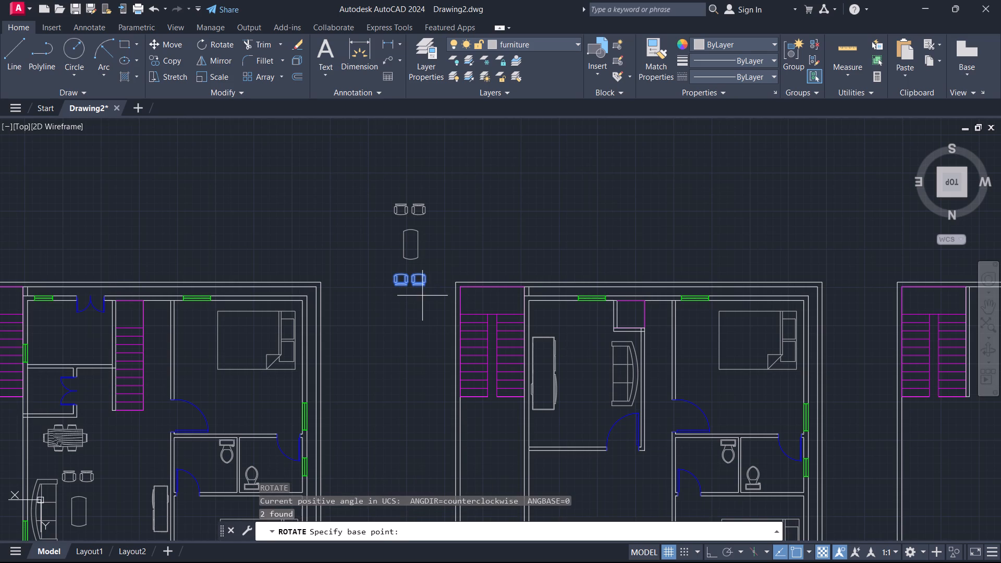
pyautogui.click(423, 288)
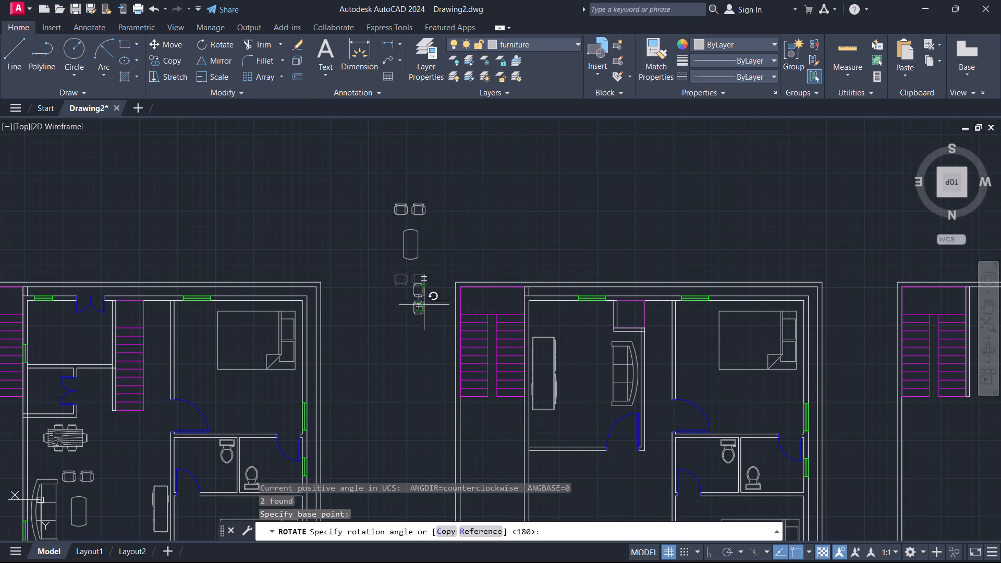
pyautogui.click(420, 371)
# Move the rotated pair of armchairs into the upper room, beside the small closet and just above the sofa's upper end.
pyautogui.click(394, 272)
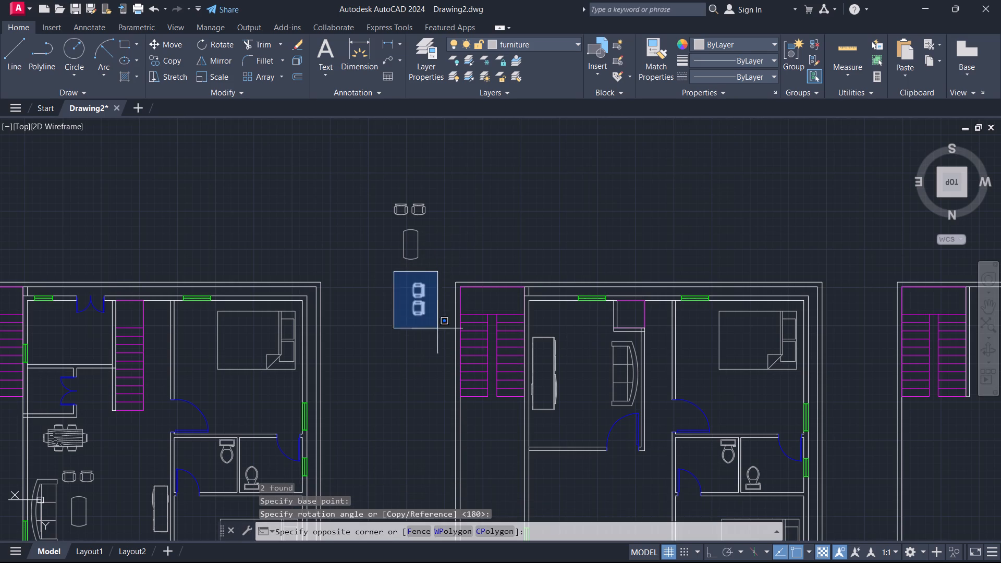
pyautogui.click(441, 340)
pyautogui.press('m')
pyautogui.press('Return')
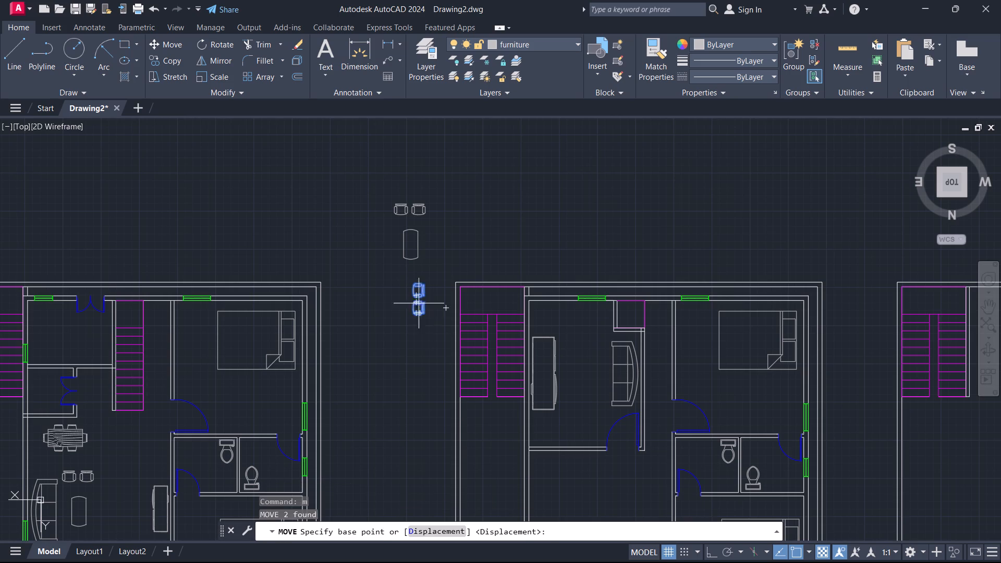
pyautogui.click(428, 314)
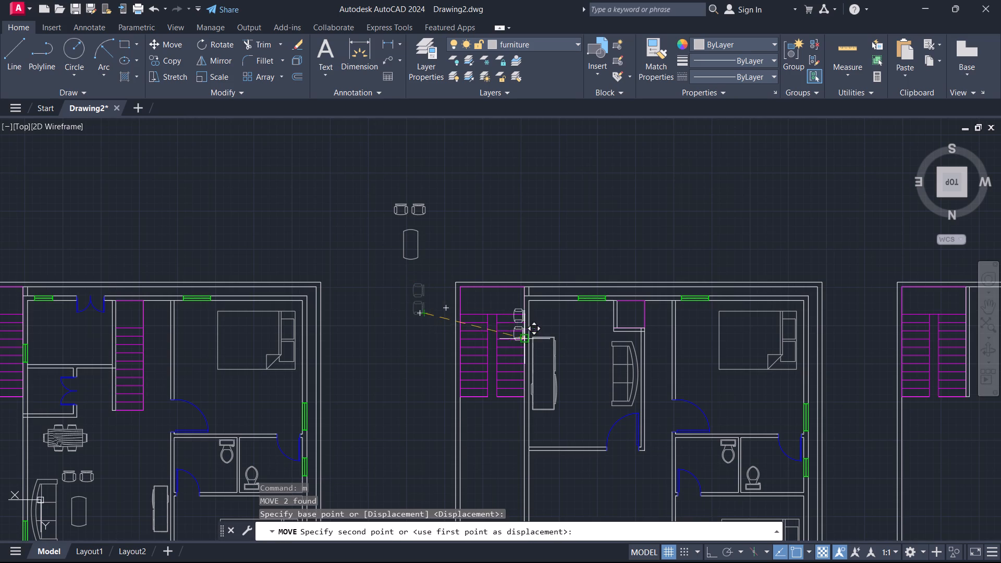
pyautogui.scroll(2, 587, 343)
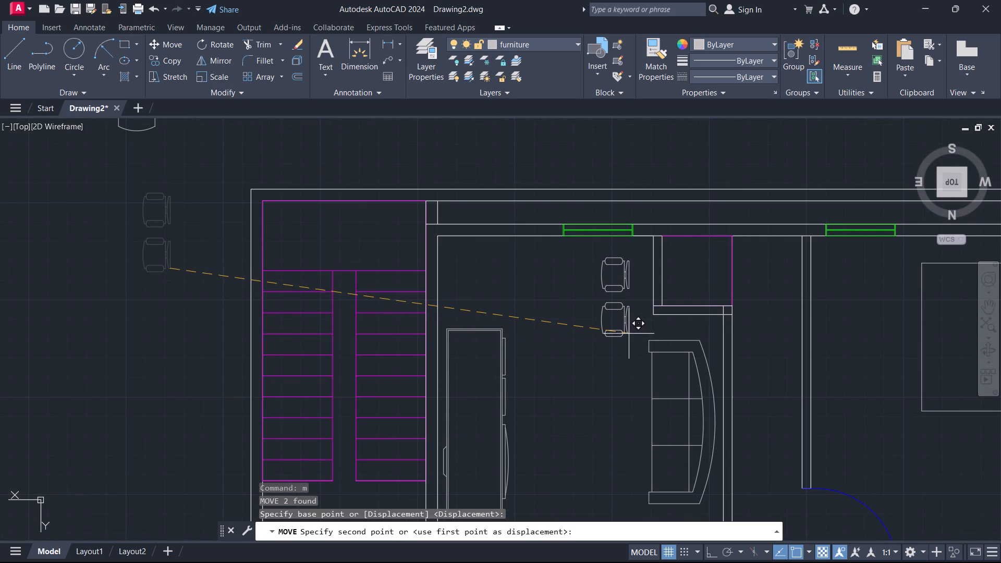
pyautogui.click(632, 333)
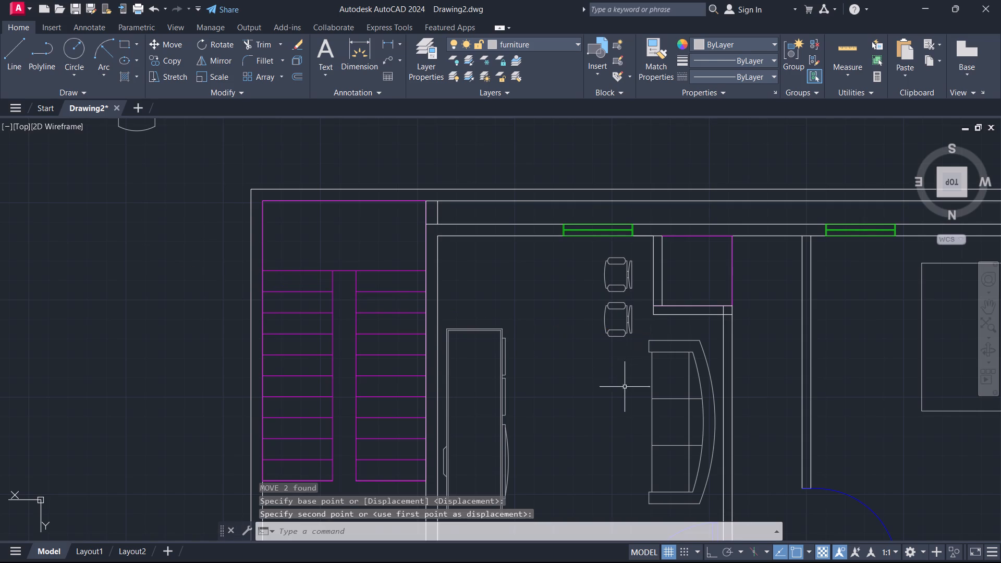
# Copy the pair of armchairs straight down to the sofa's lower end, beside the room's door.
pyautogui.scroll(-2, 618, 349)
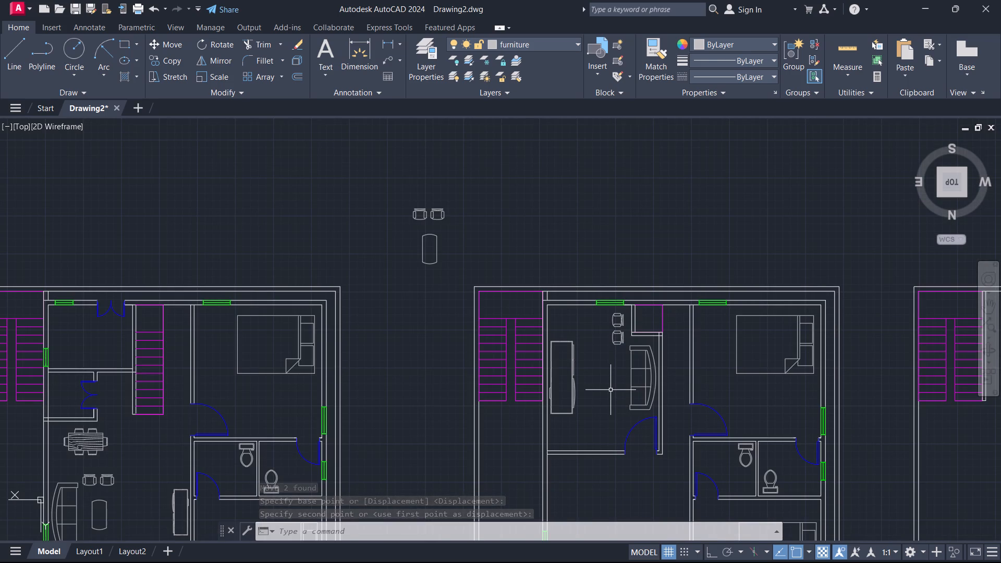
pyautogui.click(620, 319)
pyautogui.click(619, 336)
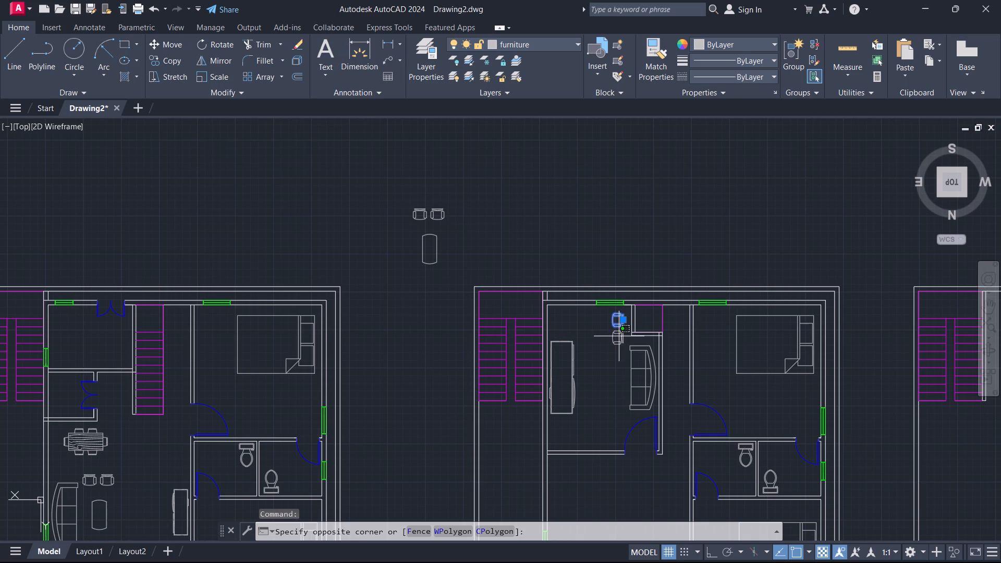
pyautogui.click(616, 342)
pyautogui.write('co')
pyautogui.press('Return')
pyautogui.scroll(2, 607, 348)
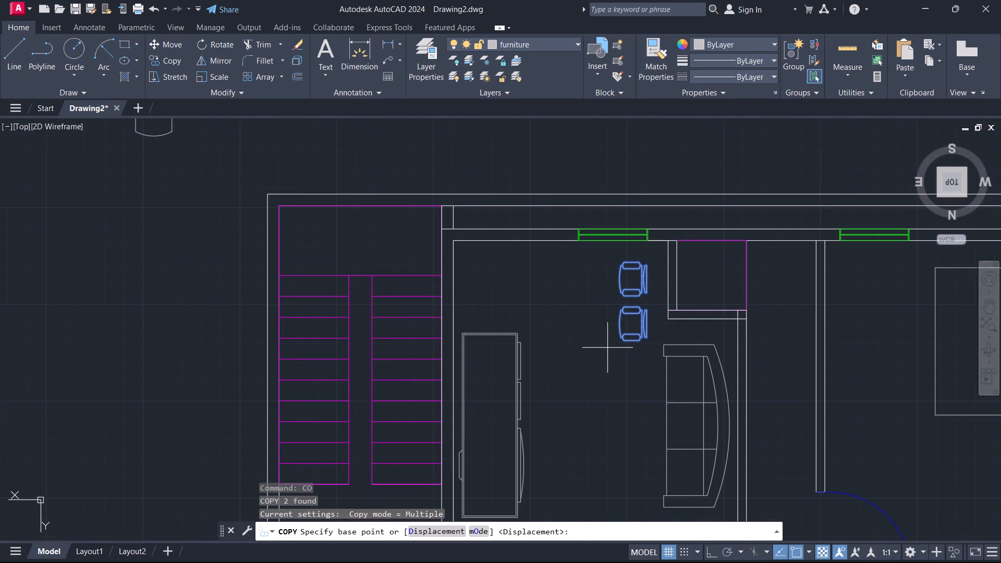
pyautogui.click(650, 326)
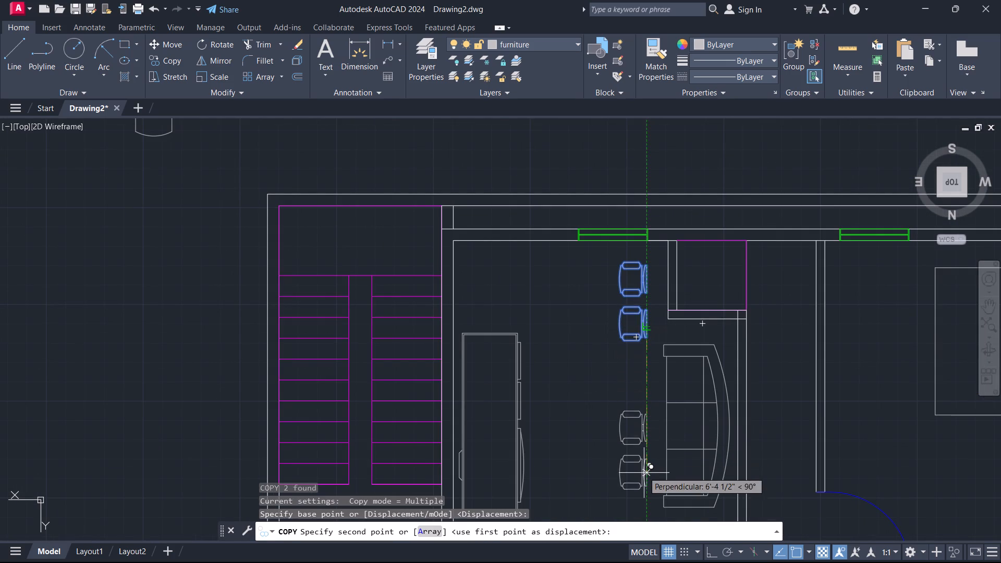
pyautogui.scroll(-1, 644, 473)
pyautogui.moveTo(640, 509); pyautogui.dragTo(649, 416, button='middle')
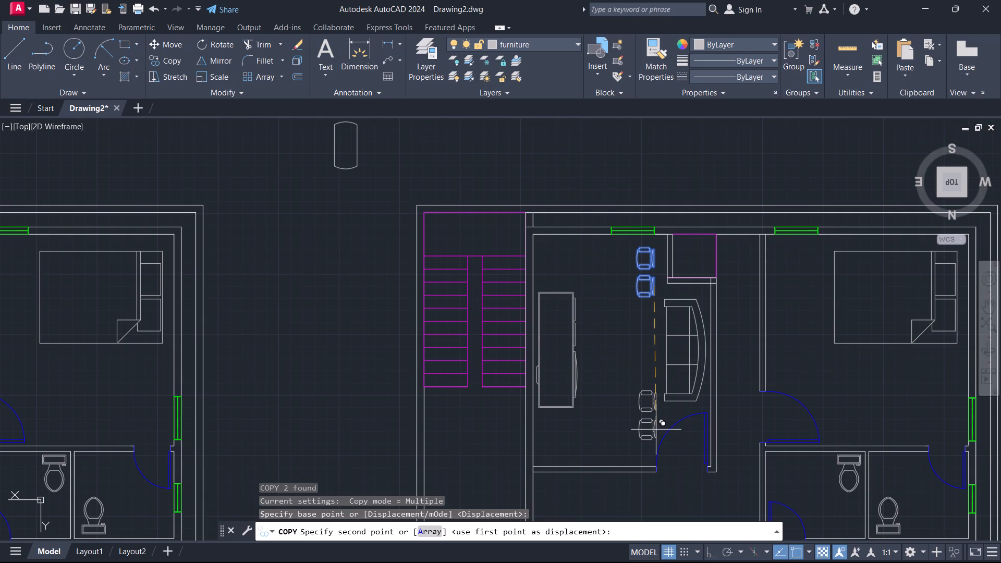
pyautogui.click(656, 430)
pyautogui.press('Escape')
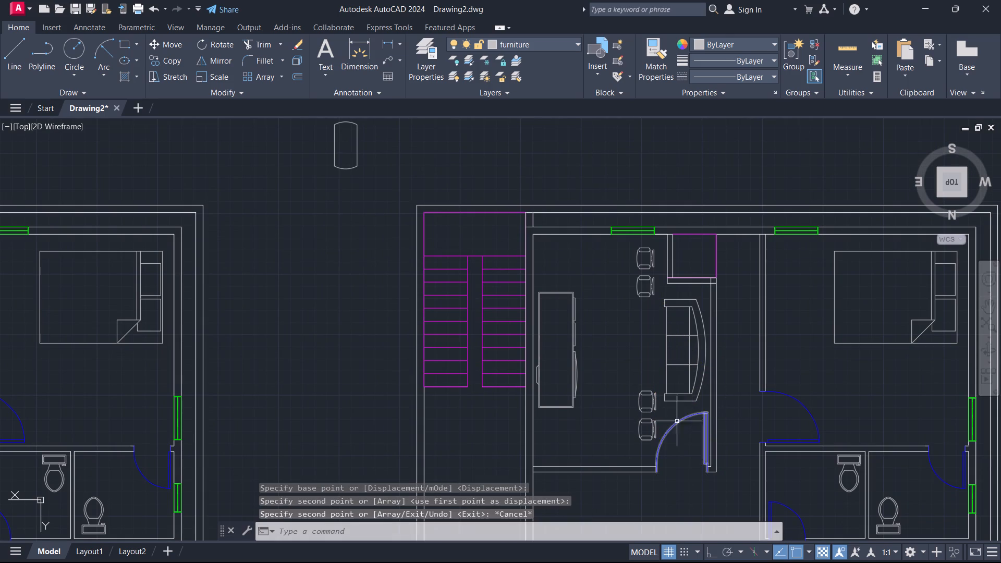
# Erase the spare pair of armchairs and the coffee table lying above and between the two furnished plans.
pyautogui.scroll(-1, 593, 454)
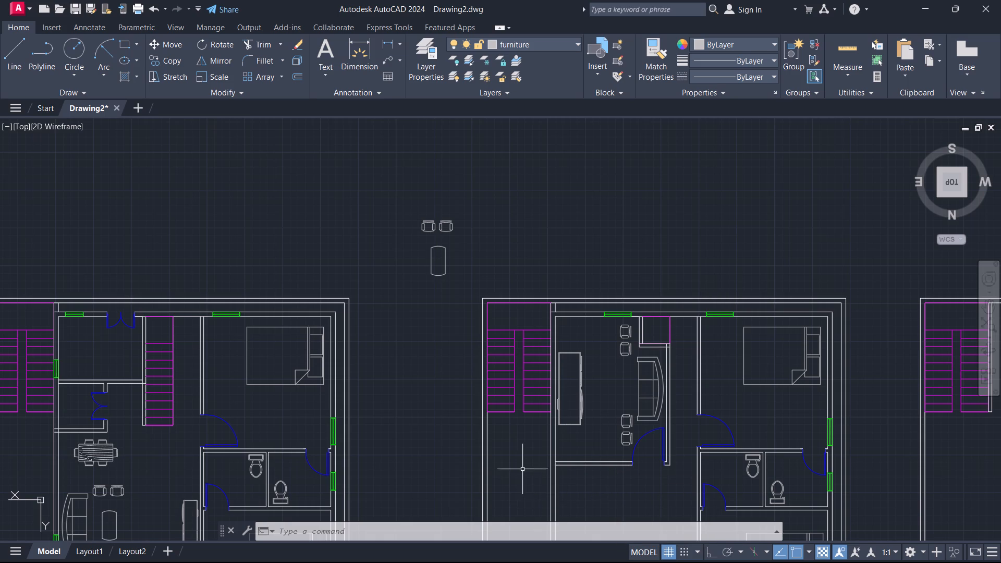
pyautogui.scroll(-1, 504, 450)
pyautogui.moveTo(596, 484); pyautogui.dragTo(596, 406, button='middle')
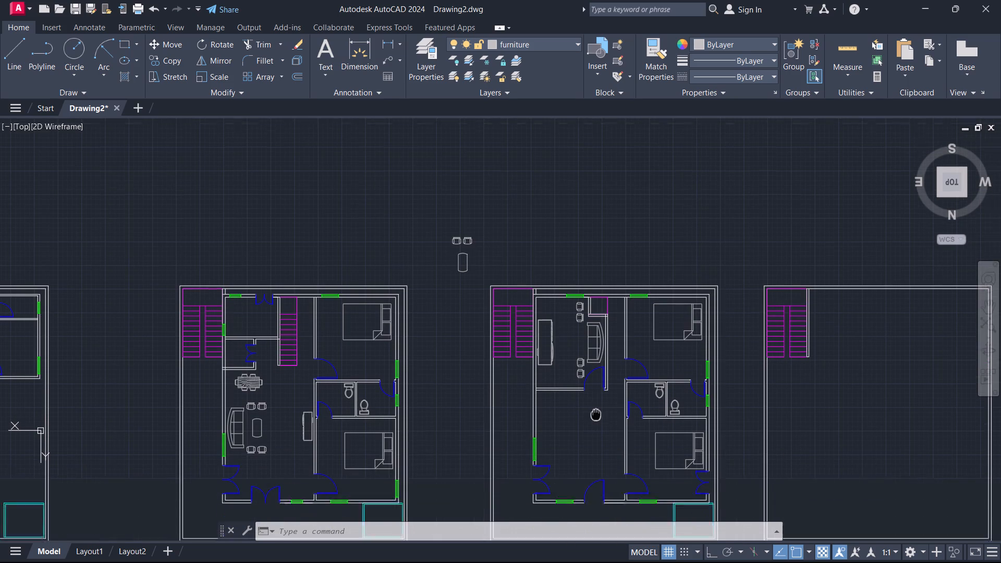
pyautogui.moveTo(596, 406); pyautogui.dragTo(596, 368, button='middle')
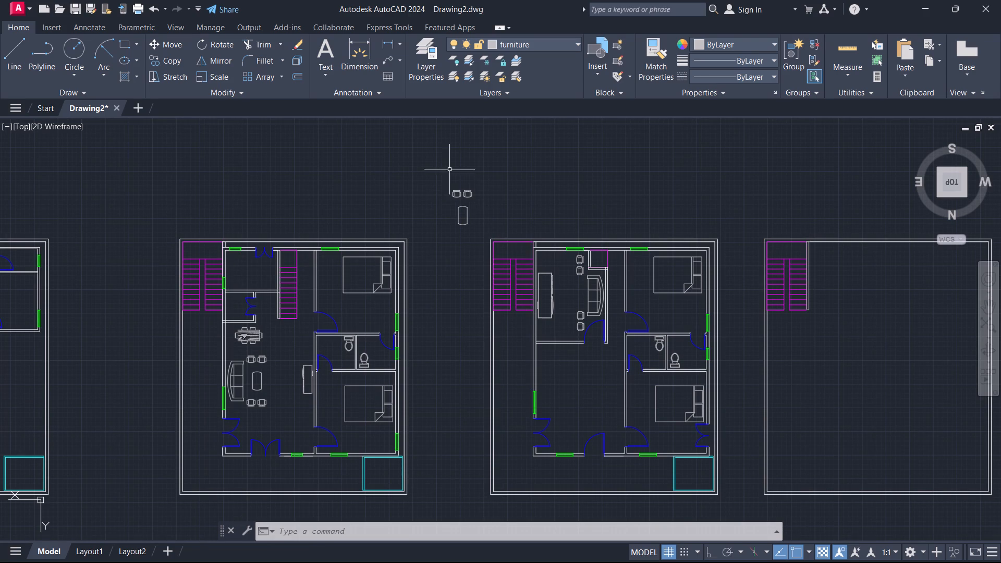
pyautogui.click(433, 174)
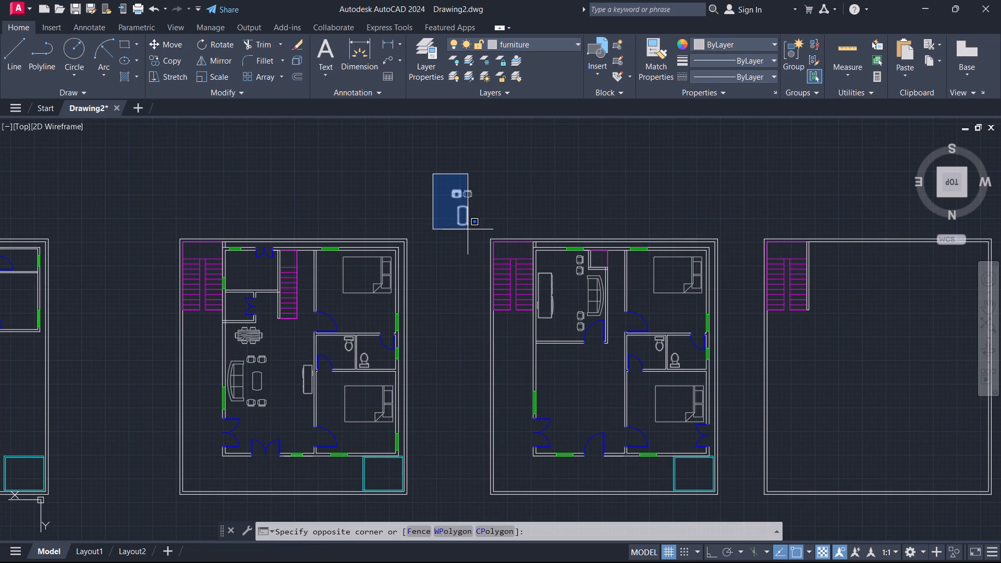
pyautogui.click(477, 237)
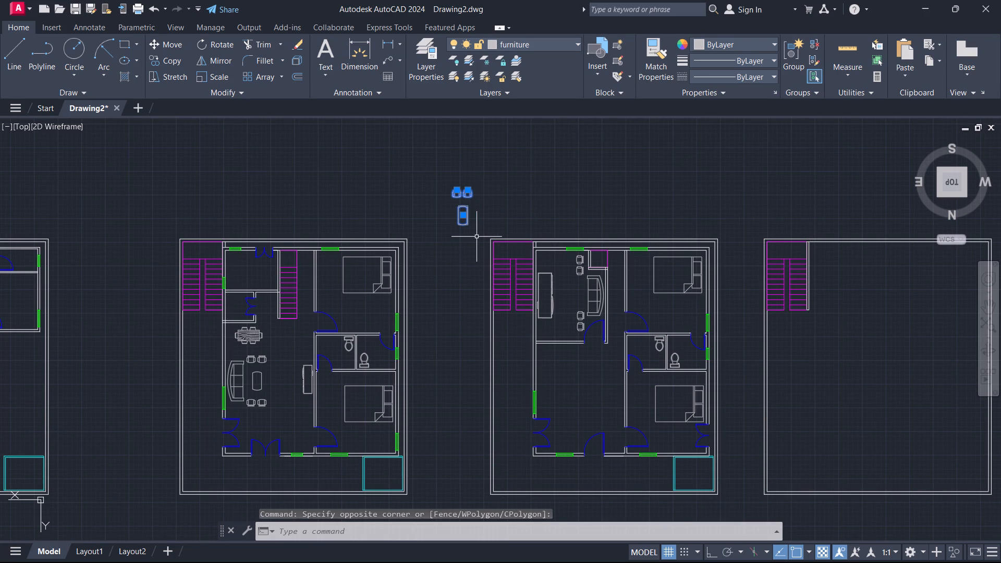
pyautogui.press('e')
pyautogui.press('Return')
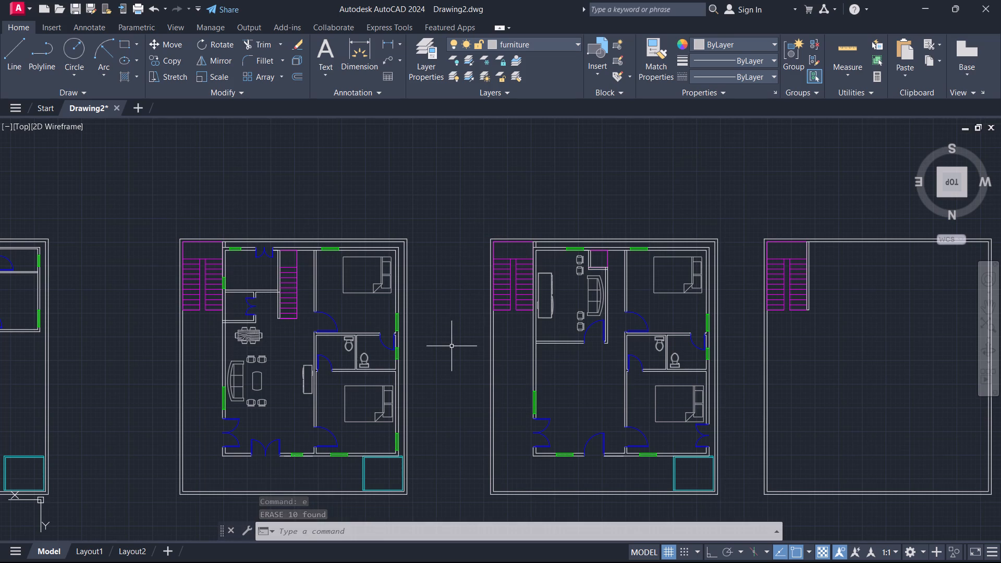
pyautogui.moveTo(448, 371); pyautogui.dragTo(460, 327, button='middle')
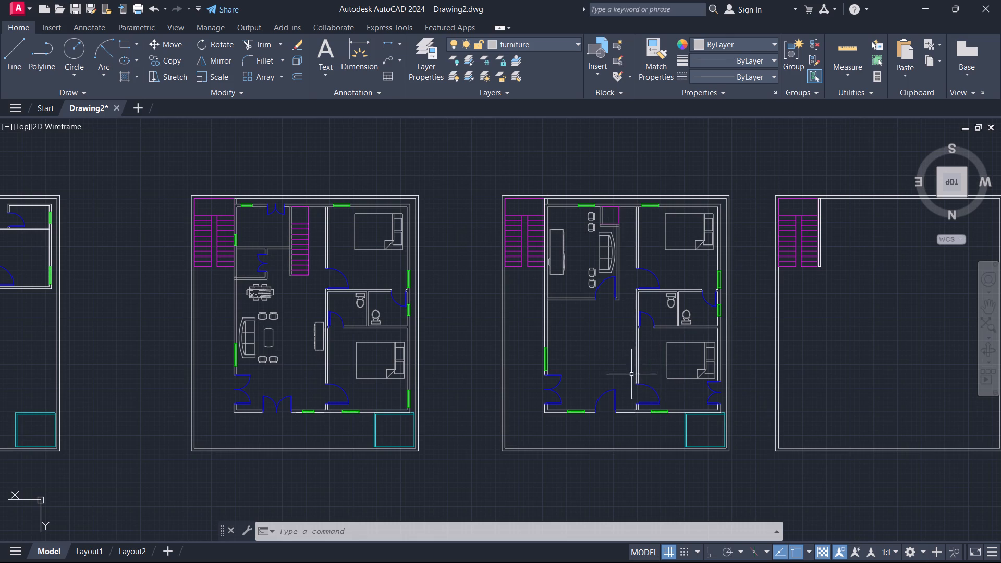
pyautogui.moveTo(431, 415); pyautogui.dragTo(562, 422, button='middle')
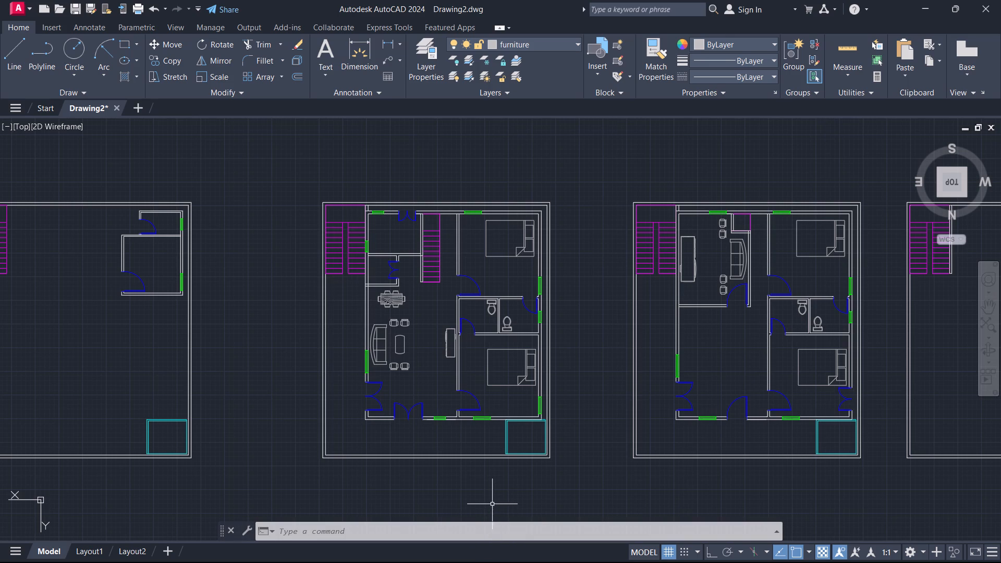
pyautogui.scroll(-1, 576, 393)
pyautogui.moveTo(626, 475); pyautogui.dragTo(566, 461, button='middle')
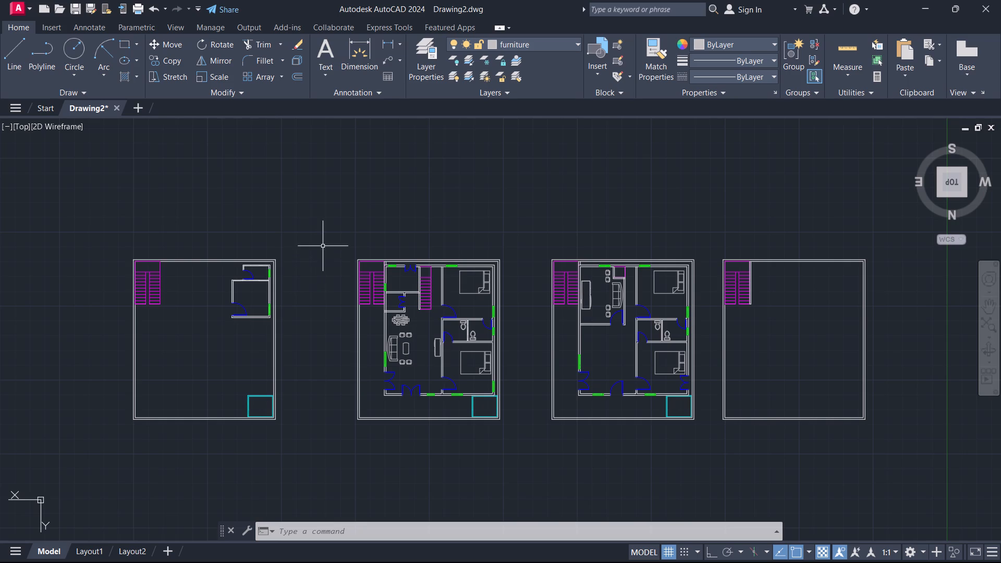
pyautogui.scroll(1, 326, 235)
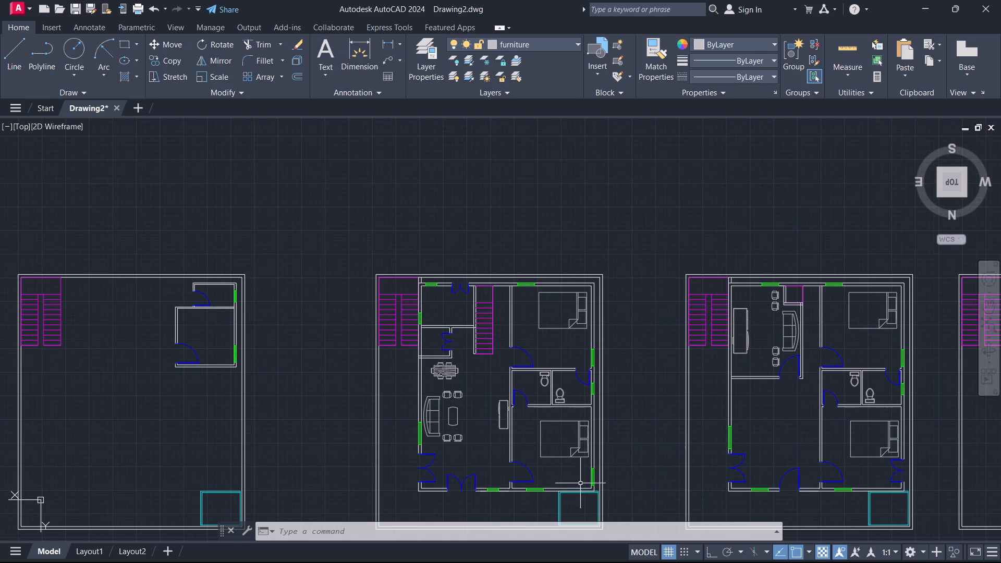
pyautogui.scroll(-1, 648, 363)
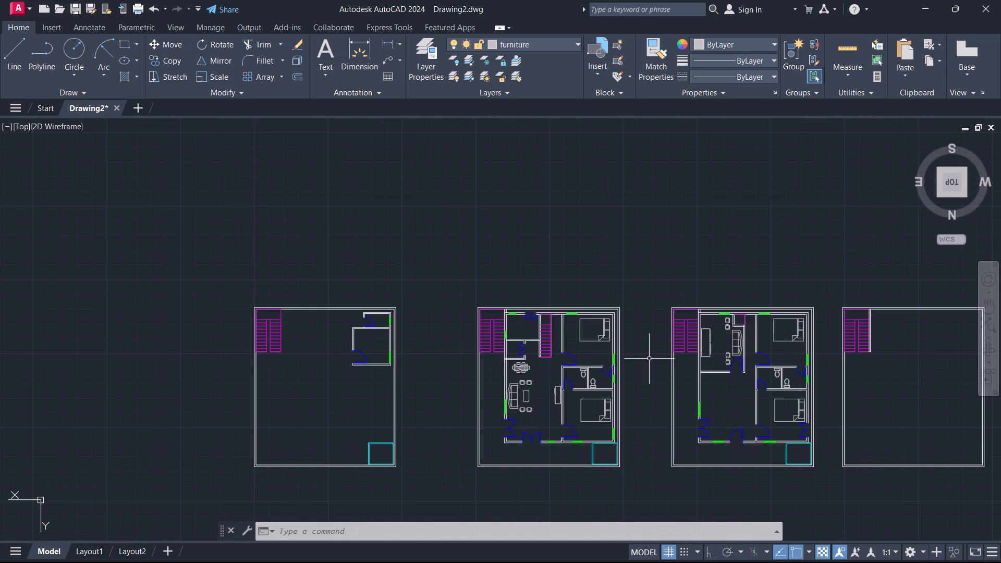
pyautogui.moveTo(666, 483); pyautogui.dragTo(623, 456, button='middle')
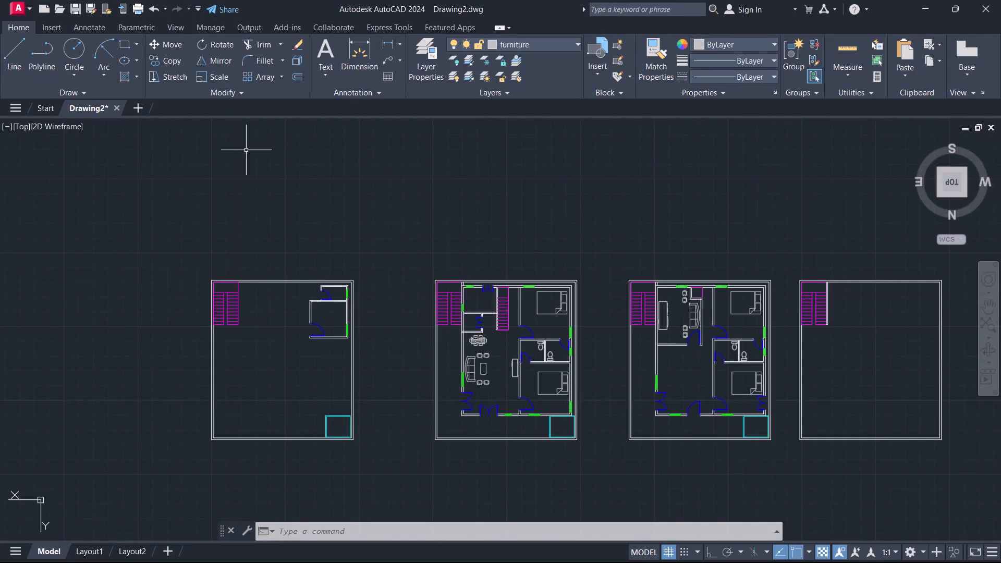
# Create a new layer named text and set its colour to red.
pyautogui.doubleClick(420, 49)
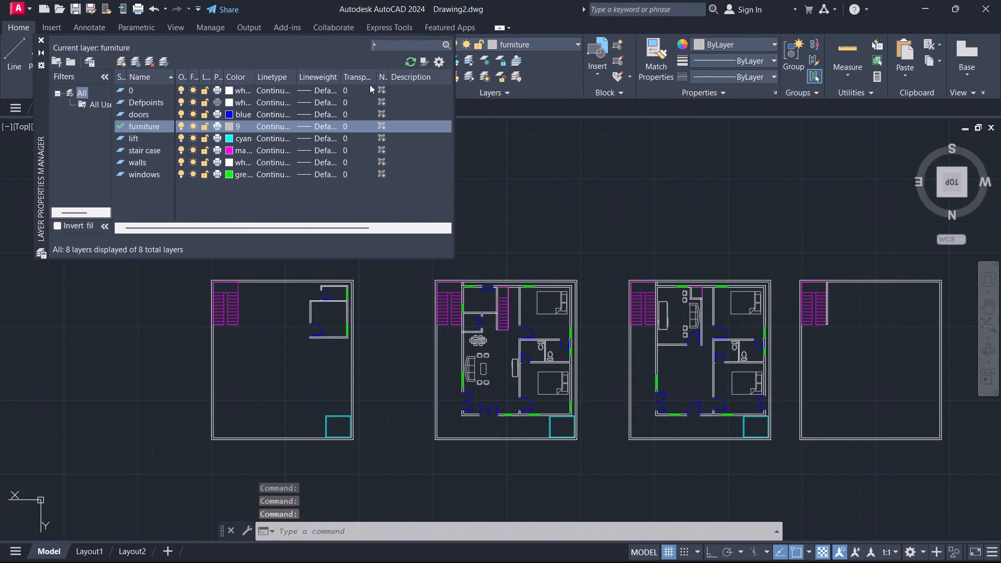
pyautogui.click(120, 64)
pyautogui.press('BackSpace')
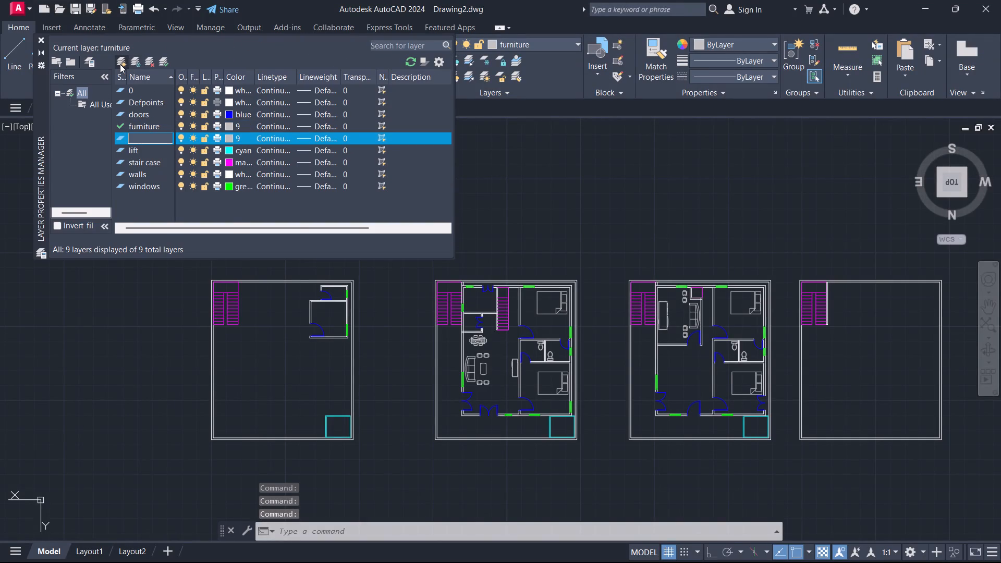
pyautogui.press('t')
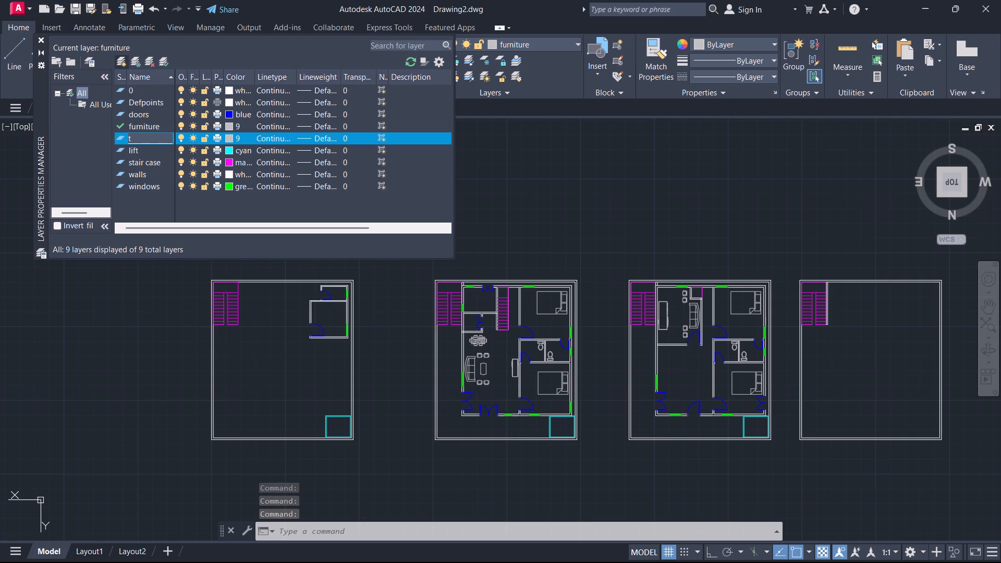
pyautogui.write('ext')
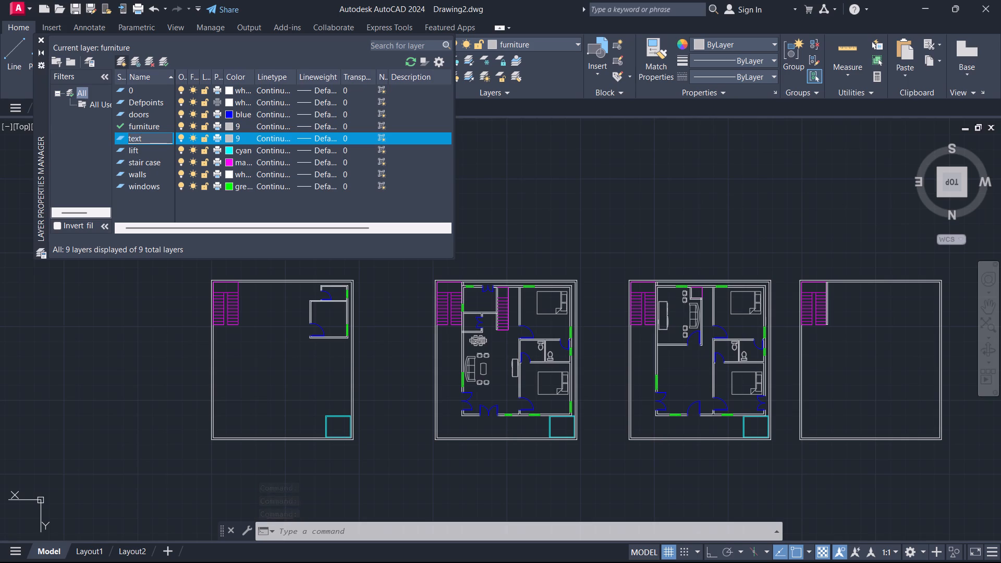
pyautogui.click(233, 138)
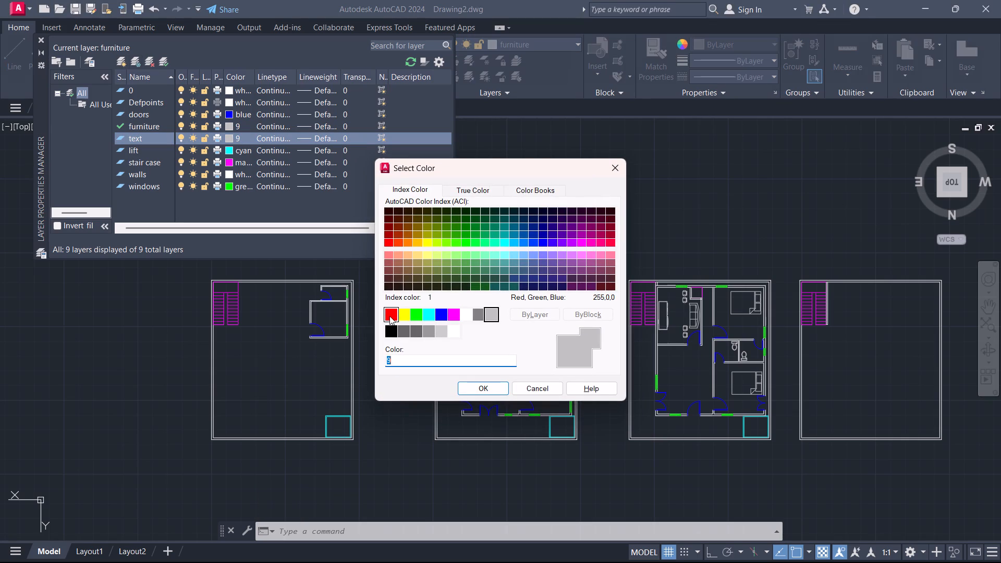
pyautogui.click(389, 316)
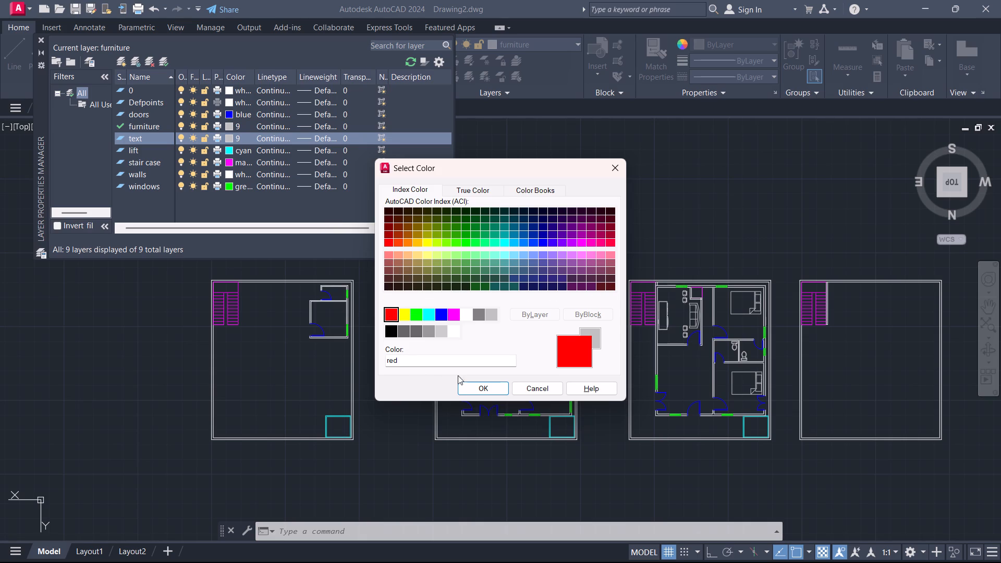
pyautogui.click(469, 388)
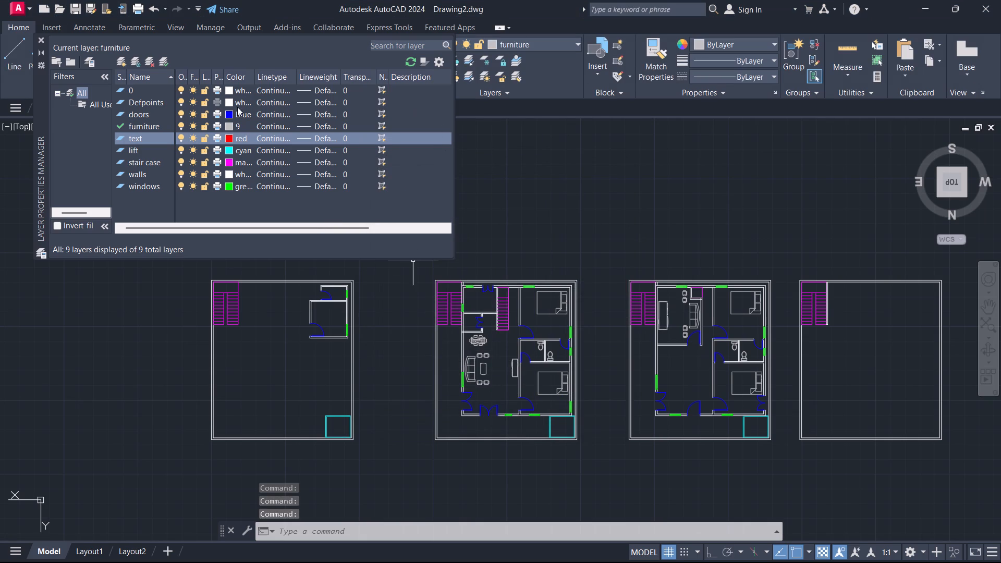
pyautogui.click(40, 40)
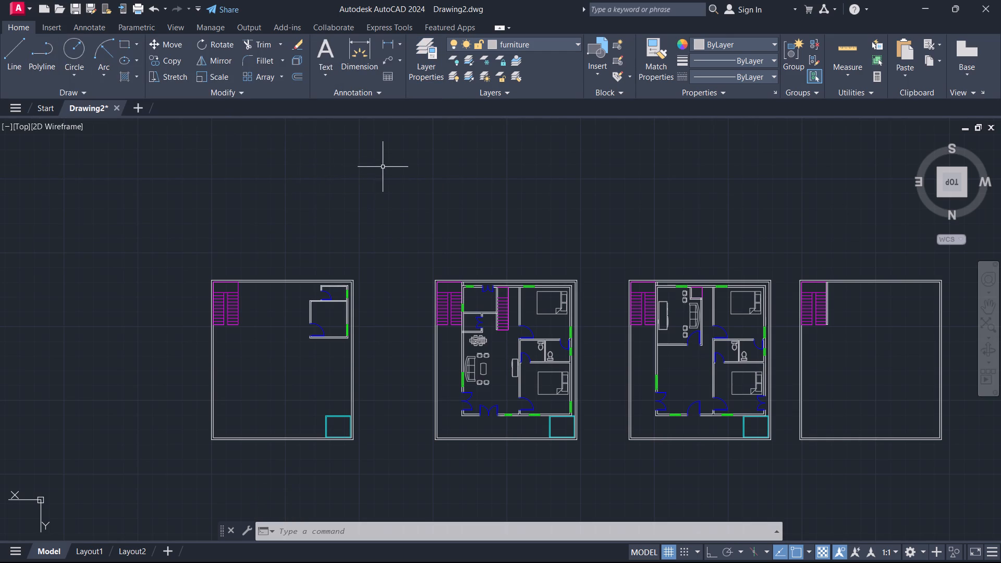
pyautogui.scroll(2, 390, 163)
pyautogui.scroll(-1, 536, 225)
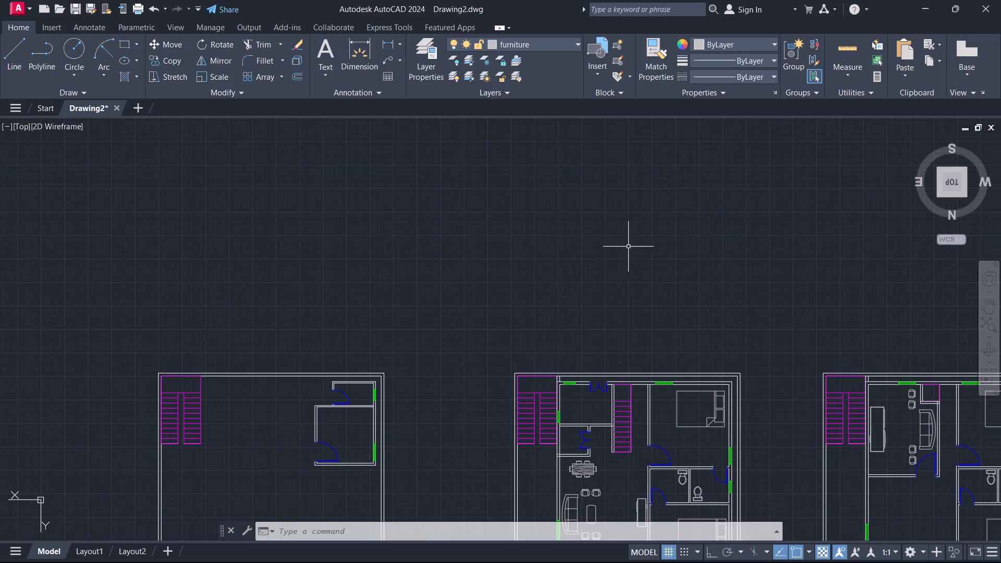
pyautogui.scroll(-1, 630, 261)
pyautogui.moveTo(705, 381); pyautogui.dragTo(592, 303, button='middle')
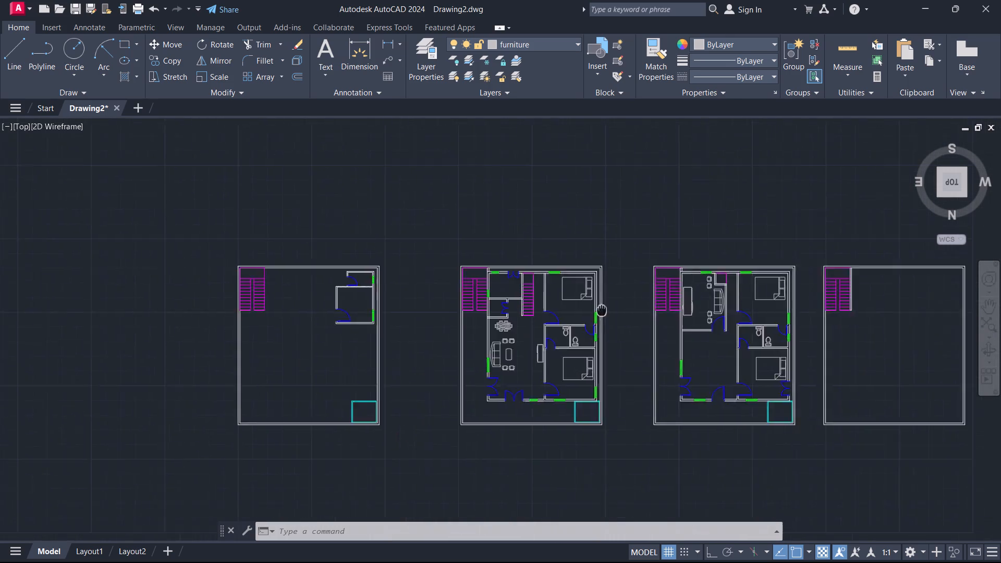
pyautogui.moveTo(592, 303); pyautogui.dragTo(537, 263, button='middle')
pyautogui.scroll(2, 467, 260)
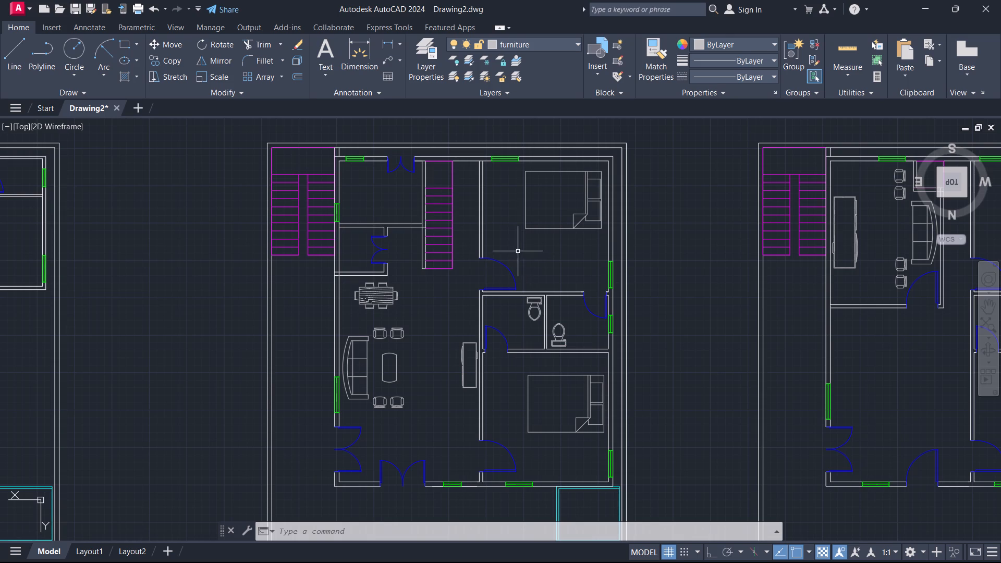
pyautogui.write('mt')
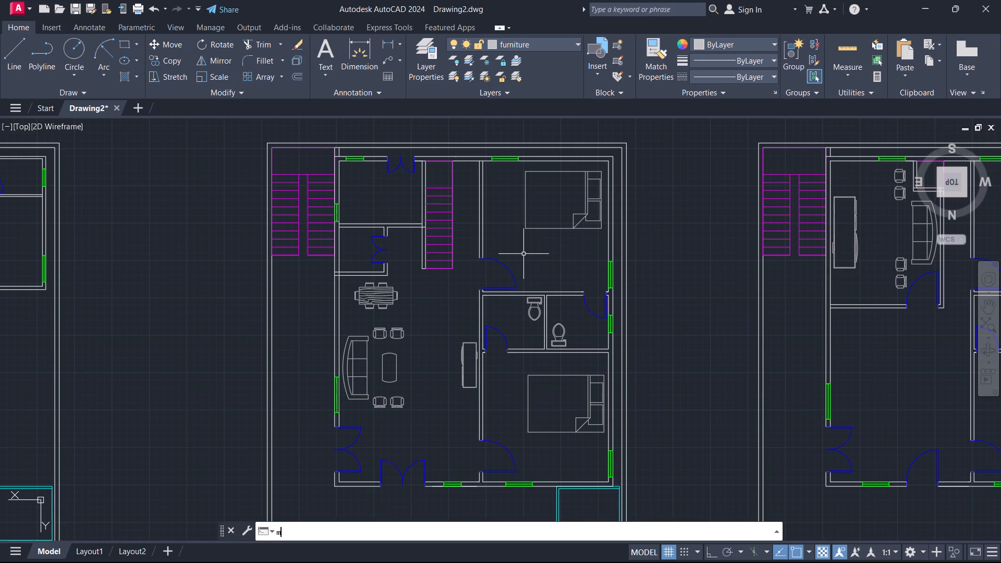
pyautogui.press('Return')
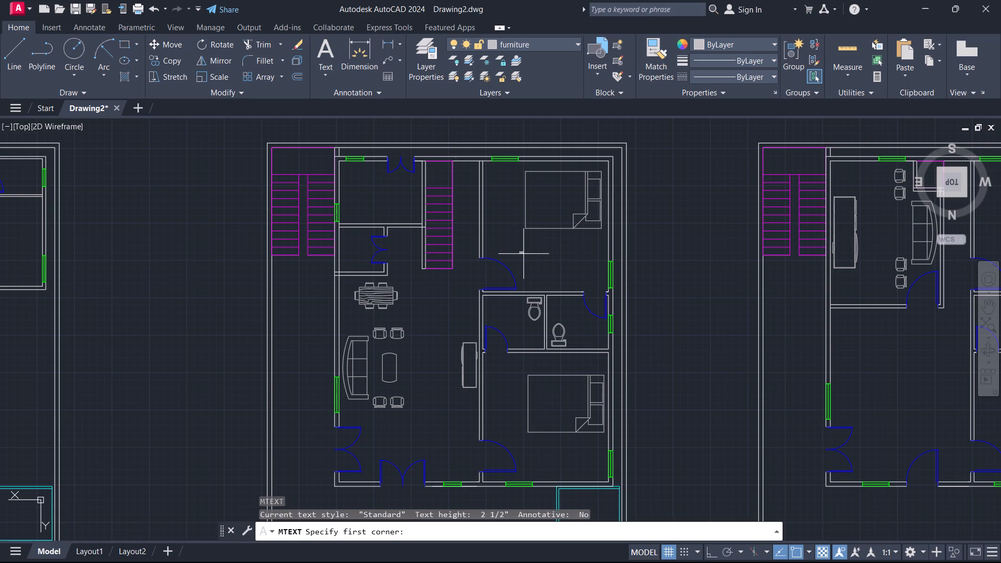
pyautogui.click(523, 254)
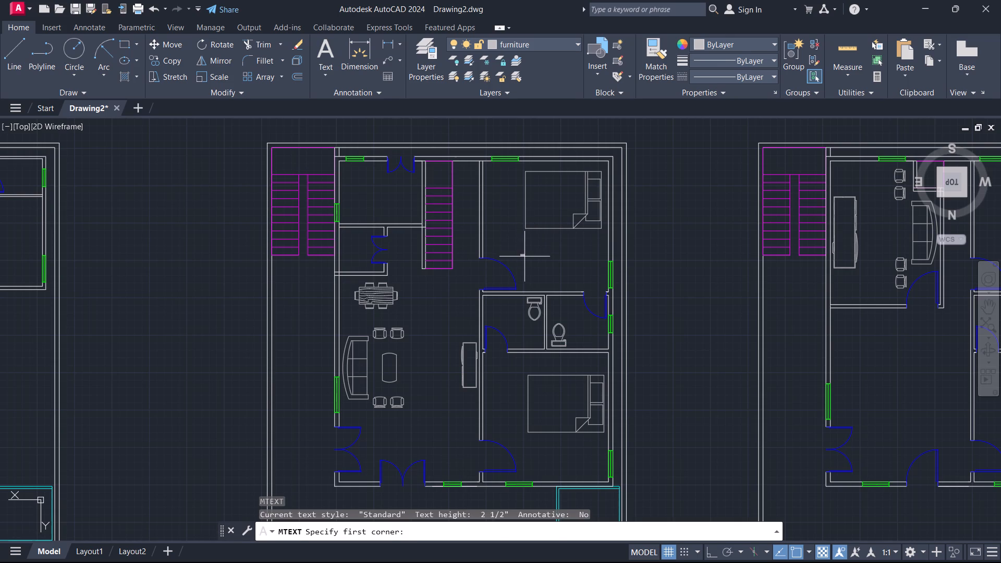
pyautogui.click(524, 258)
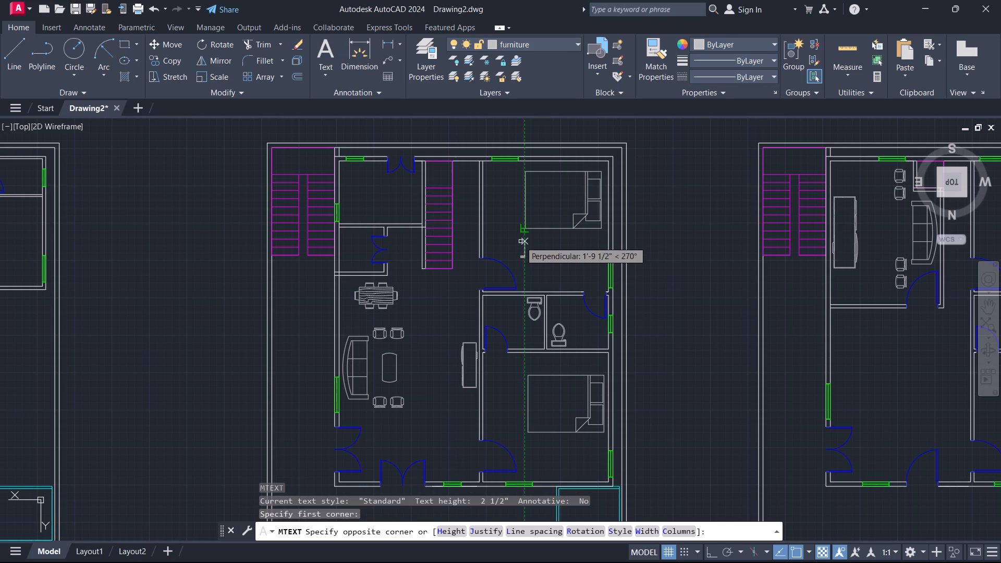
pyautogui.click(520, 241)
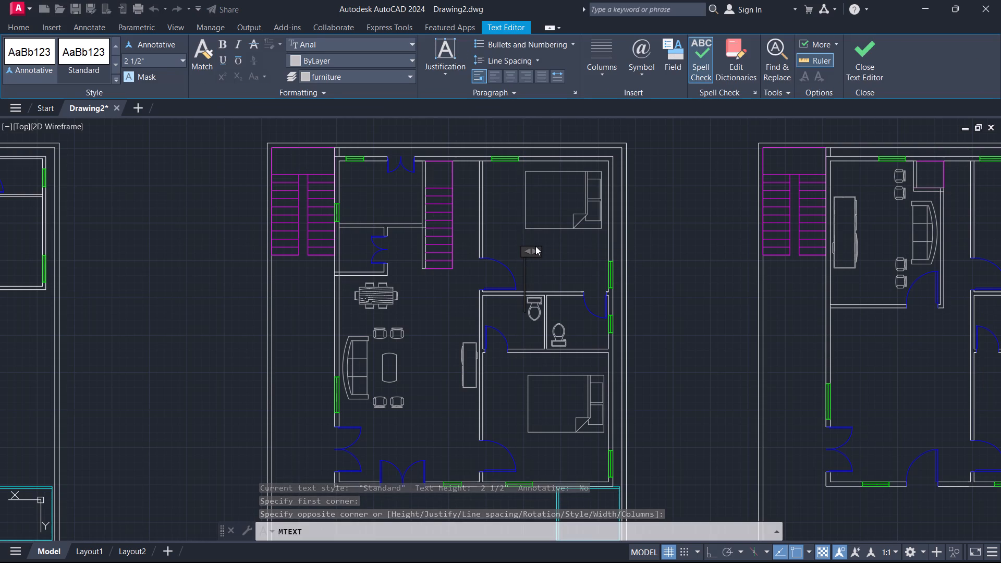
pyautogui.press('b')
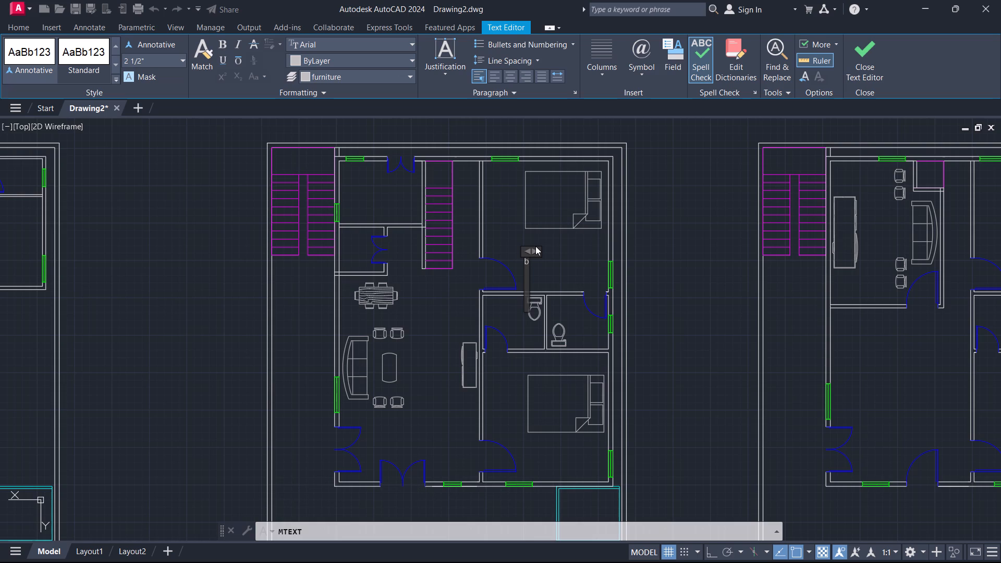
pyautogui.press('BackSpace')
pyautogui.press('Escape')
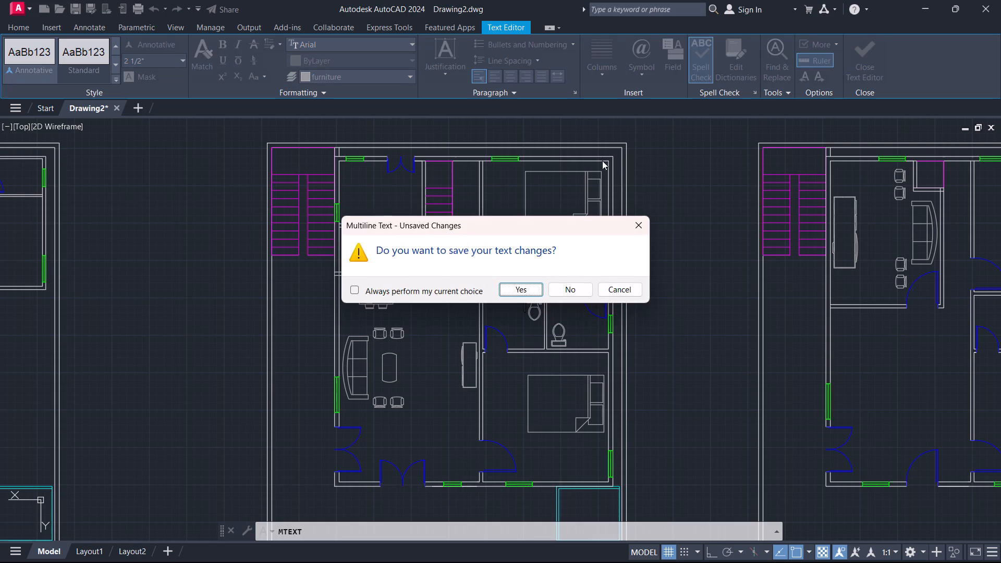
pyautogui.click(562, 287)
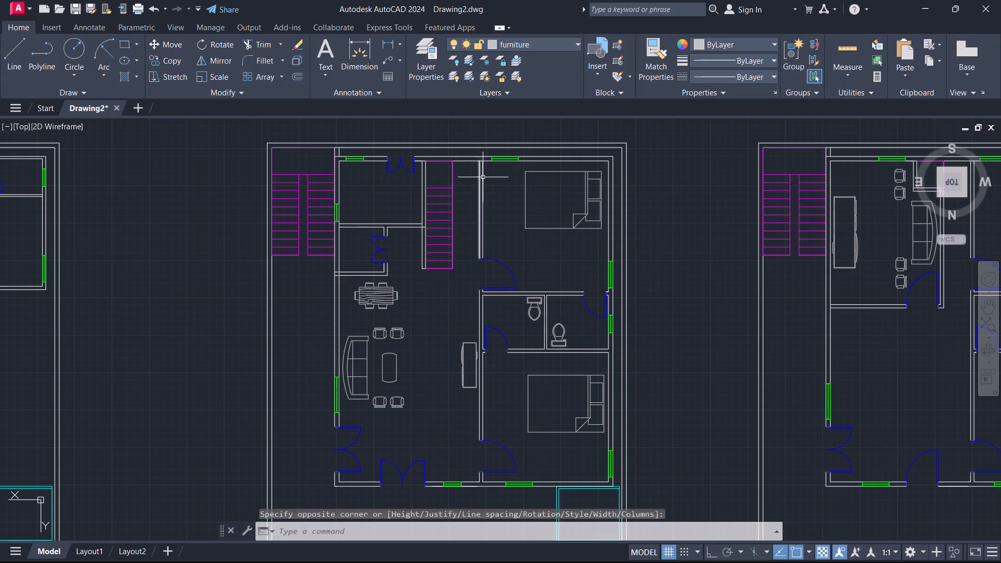
# Make the text layer current.
pyautogui.click(547, 45)
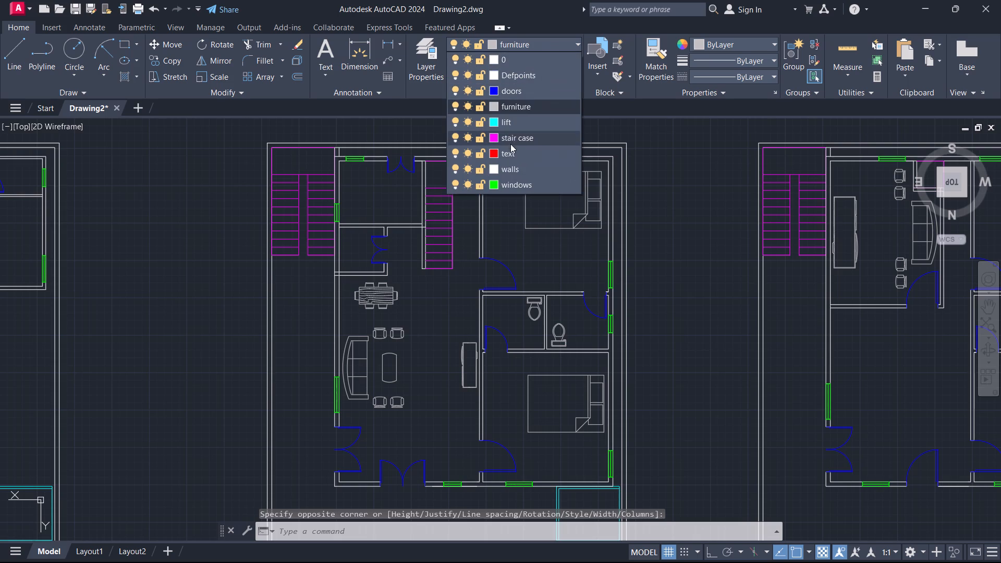
pyautogui.click(507, 152)
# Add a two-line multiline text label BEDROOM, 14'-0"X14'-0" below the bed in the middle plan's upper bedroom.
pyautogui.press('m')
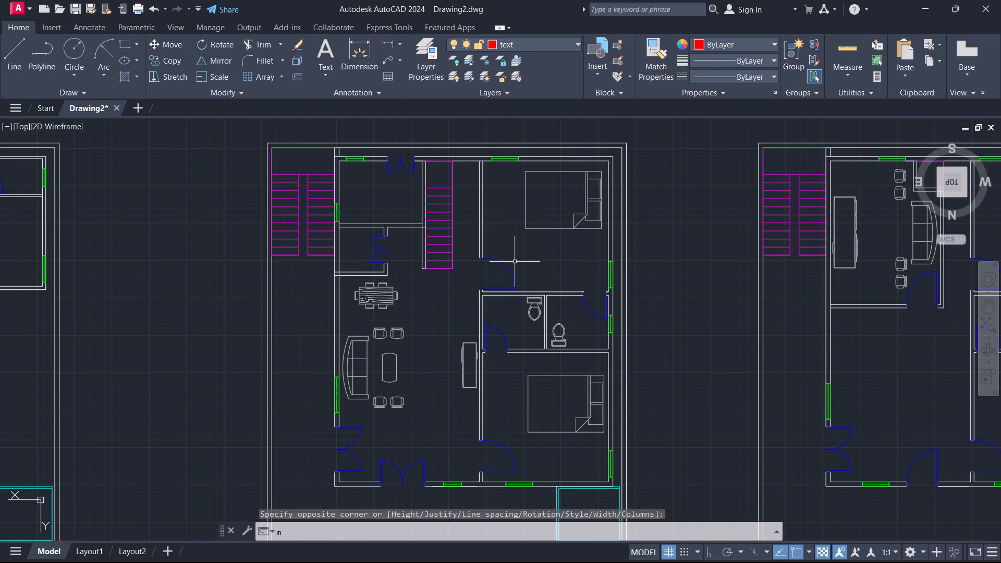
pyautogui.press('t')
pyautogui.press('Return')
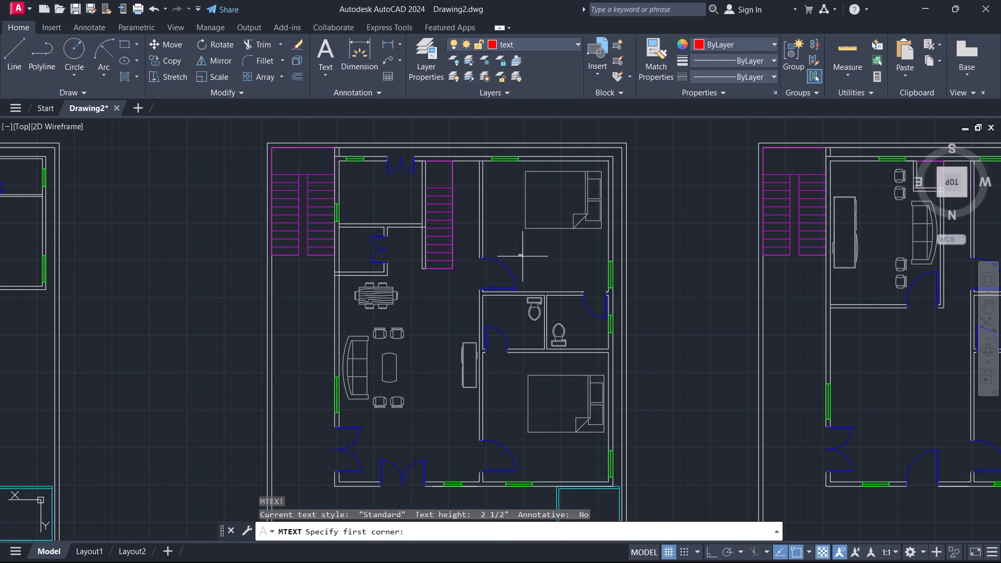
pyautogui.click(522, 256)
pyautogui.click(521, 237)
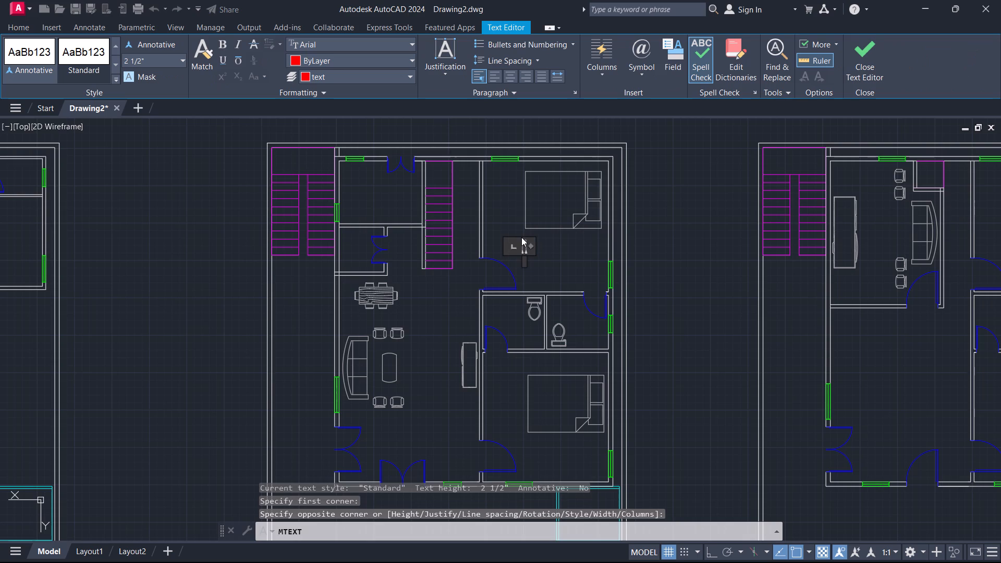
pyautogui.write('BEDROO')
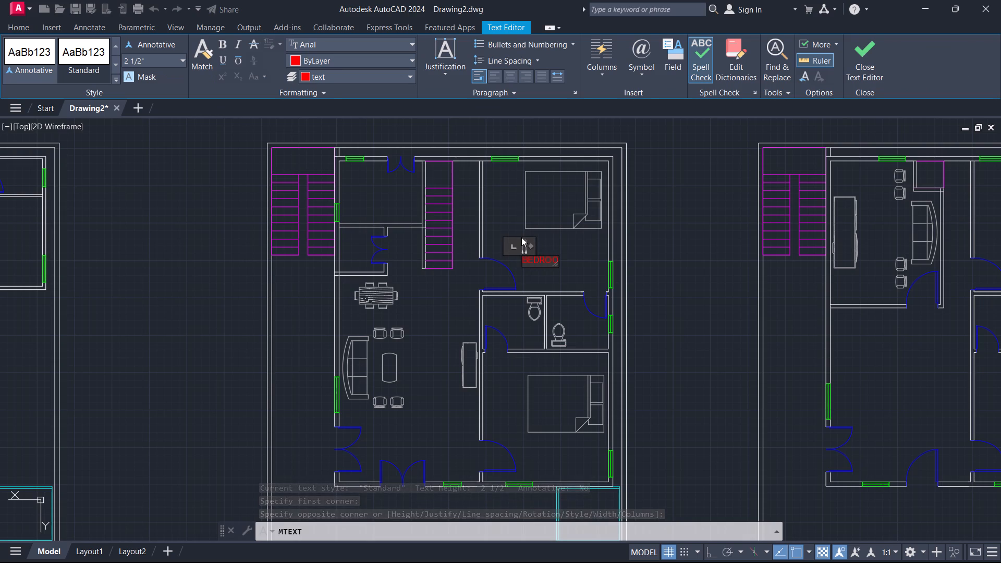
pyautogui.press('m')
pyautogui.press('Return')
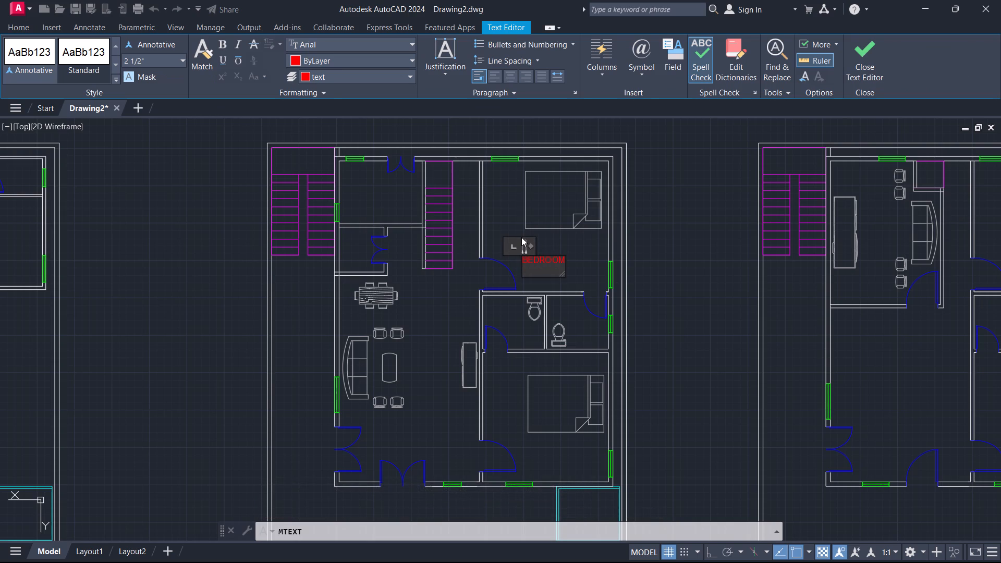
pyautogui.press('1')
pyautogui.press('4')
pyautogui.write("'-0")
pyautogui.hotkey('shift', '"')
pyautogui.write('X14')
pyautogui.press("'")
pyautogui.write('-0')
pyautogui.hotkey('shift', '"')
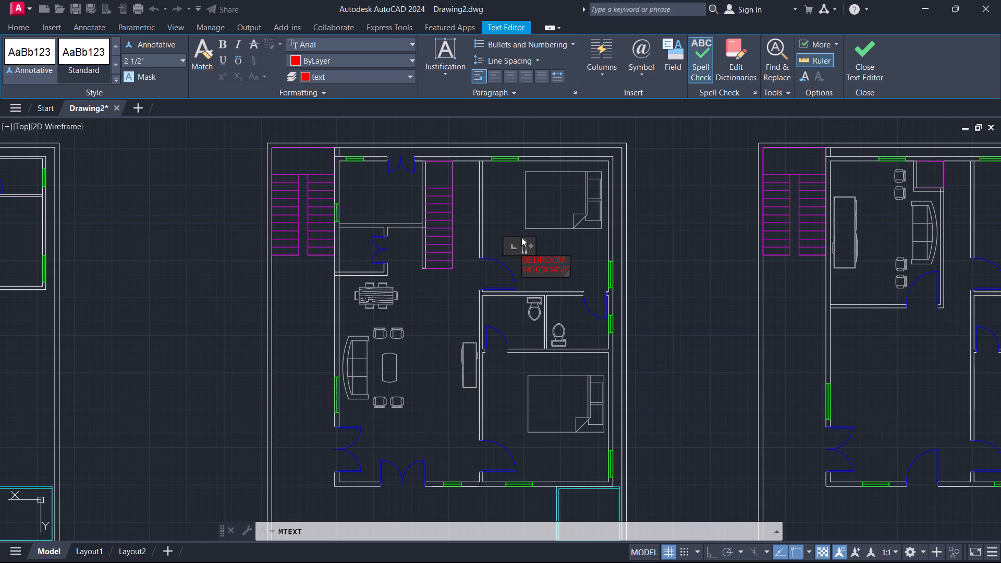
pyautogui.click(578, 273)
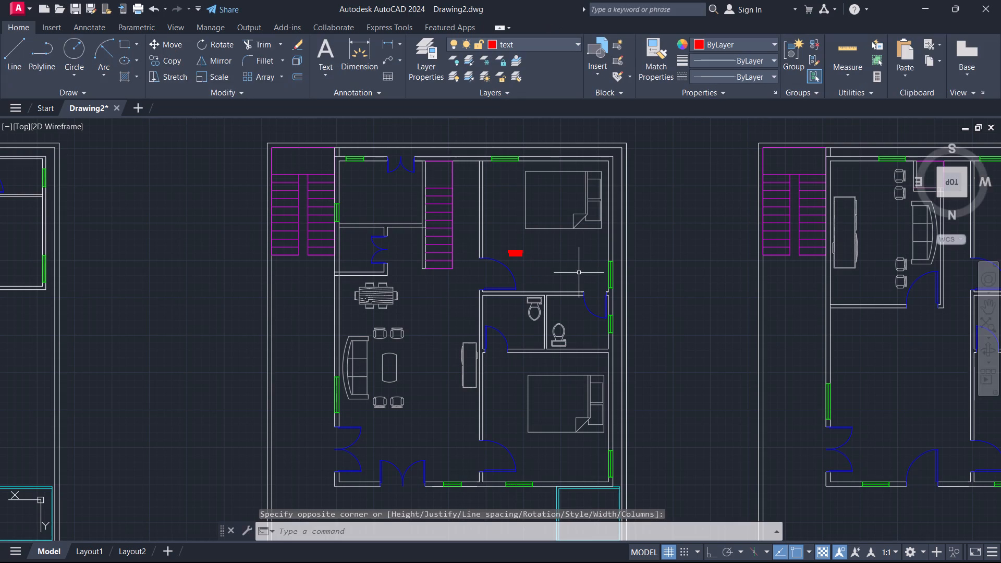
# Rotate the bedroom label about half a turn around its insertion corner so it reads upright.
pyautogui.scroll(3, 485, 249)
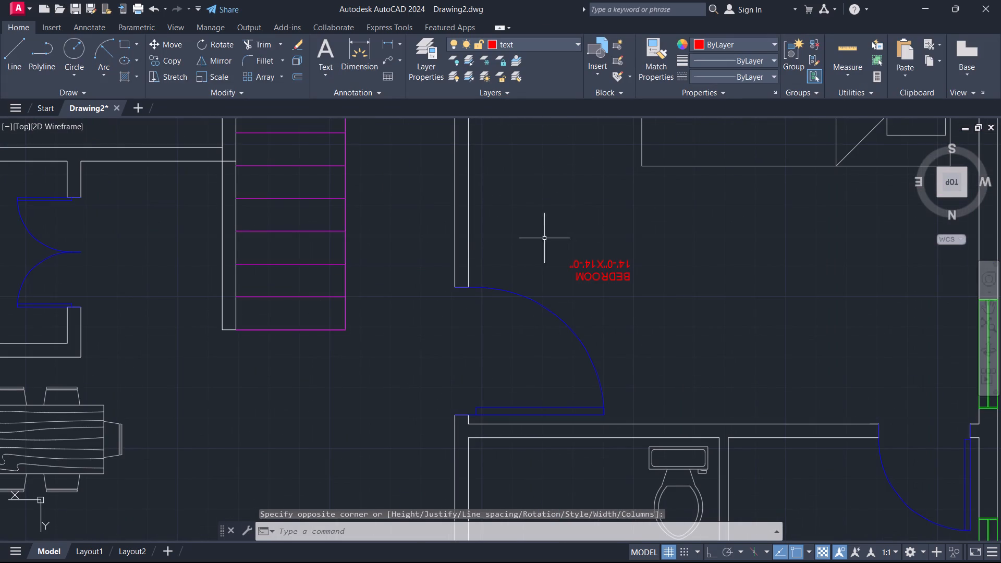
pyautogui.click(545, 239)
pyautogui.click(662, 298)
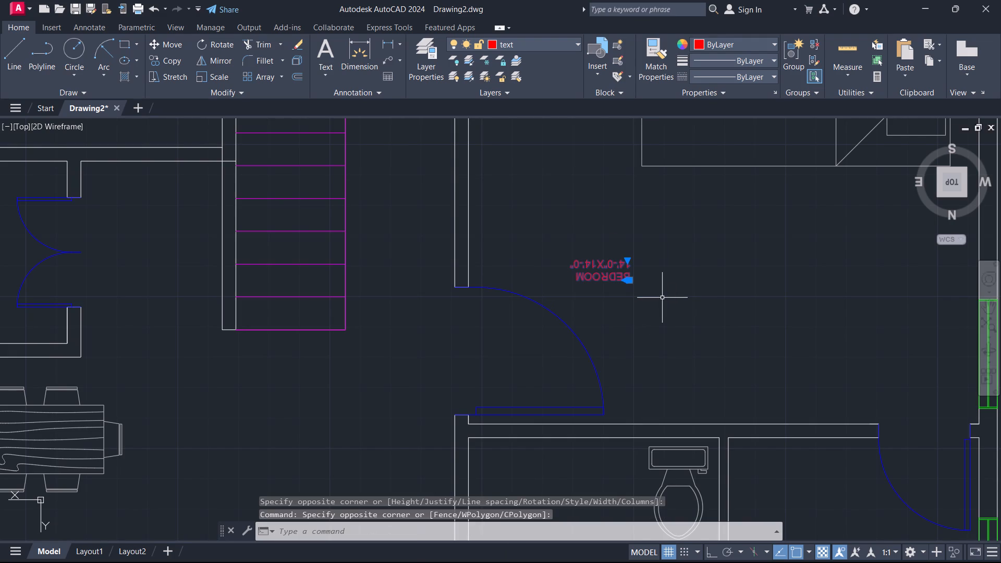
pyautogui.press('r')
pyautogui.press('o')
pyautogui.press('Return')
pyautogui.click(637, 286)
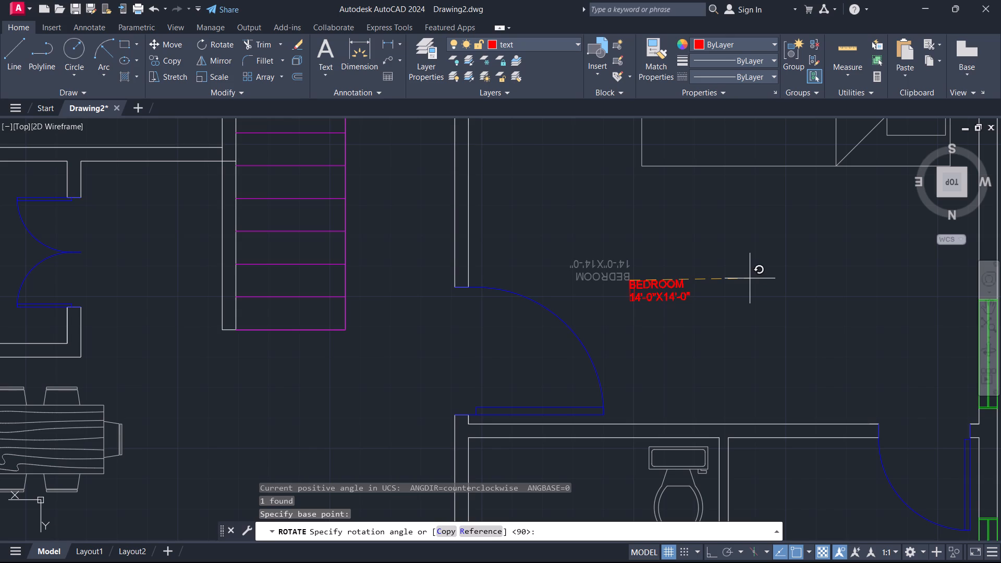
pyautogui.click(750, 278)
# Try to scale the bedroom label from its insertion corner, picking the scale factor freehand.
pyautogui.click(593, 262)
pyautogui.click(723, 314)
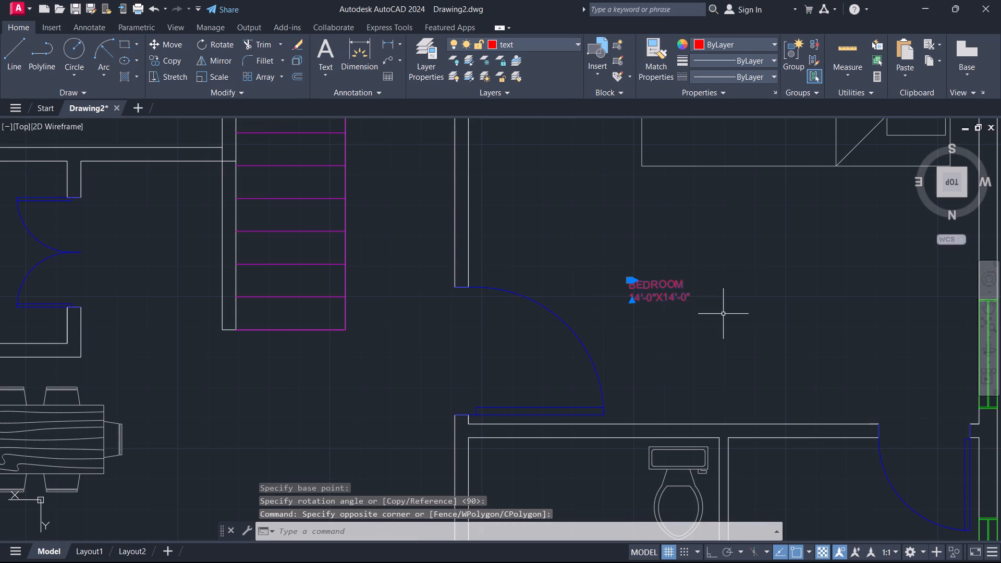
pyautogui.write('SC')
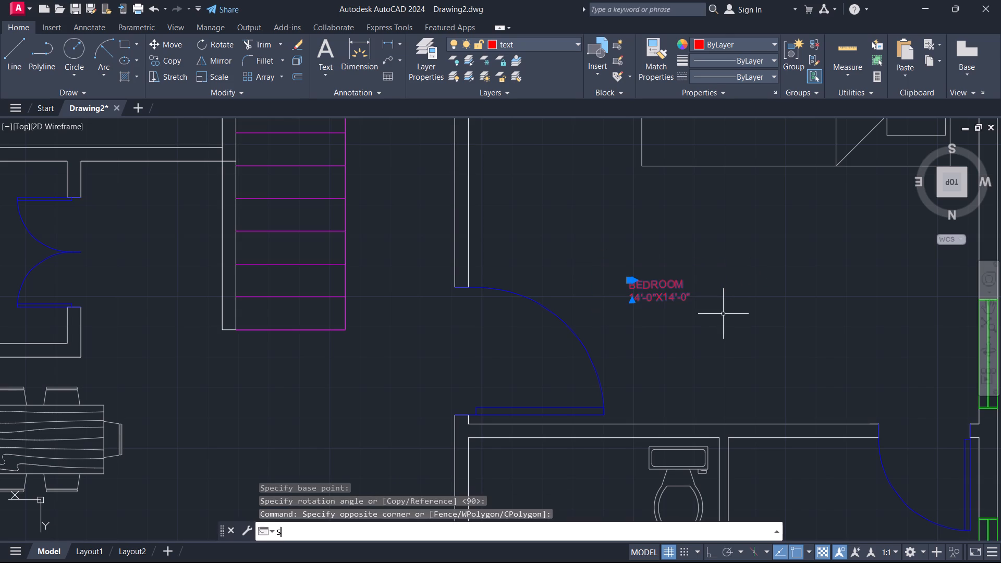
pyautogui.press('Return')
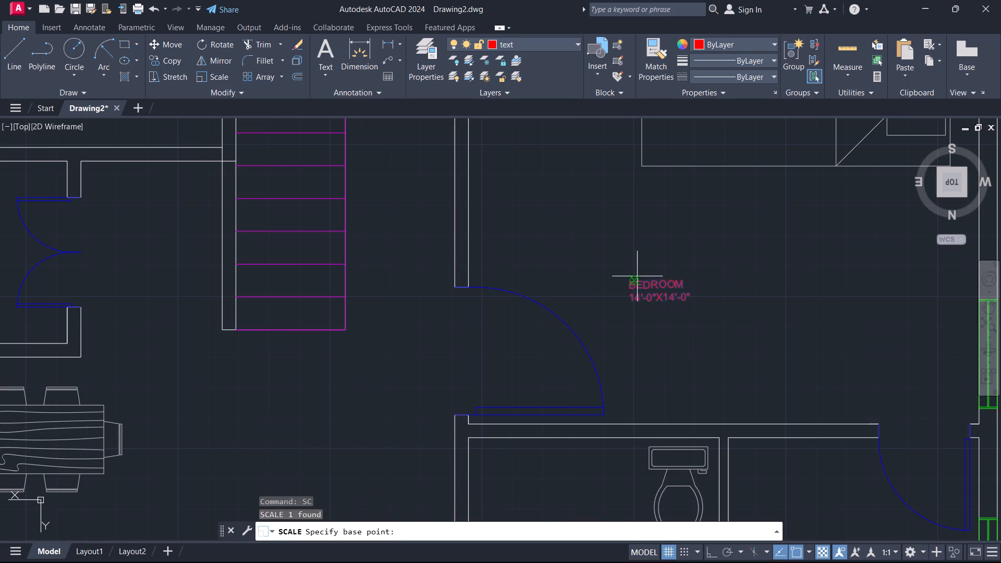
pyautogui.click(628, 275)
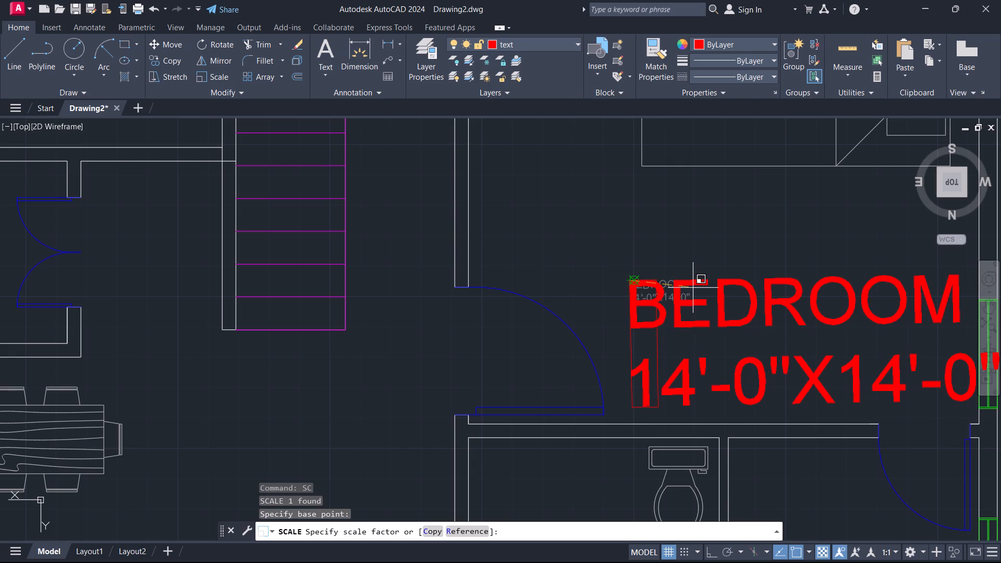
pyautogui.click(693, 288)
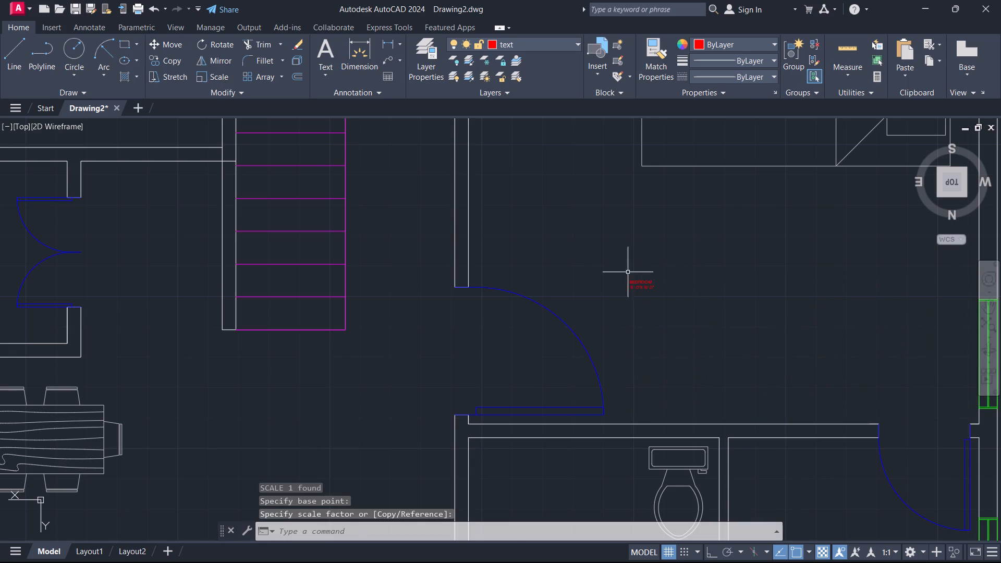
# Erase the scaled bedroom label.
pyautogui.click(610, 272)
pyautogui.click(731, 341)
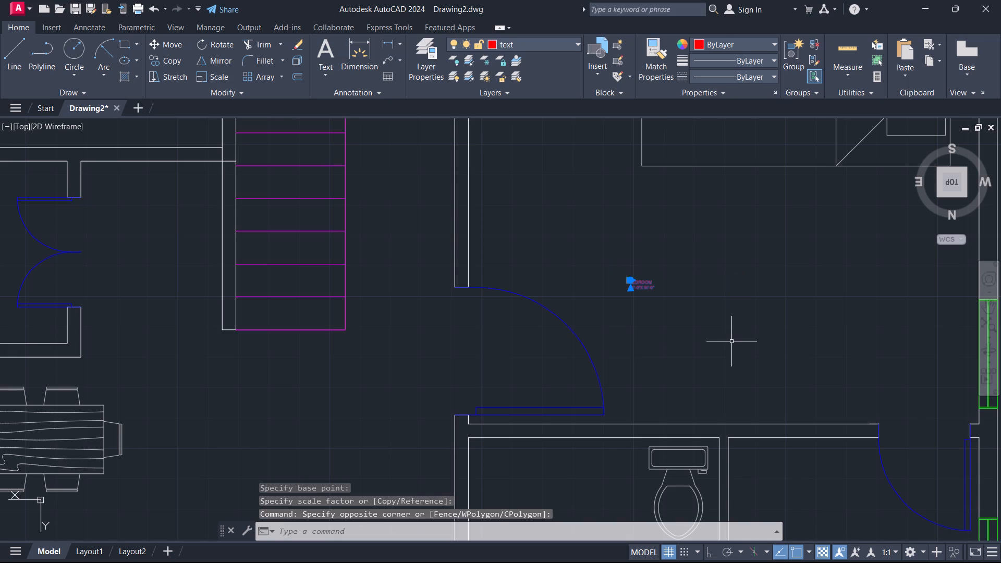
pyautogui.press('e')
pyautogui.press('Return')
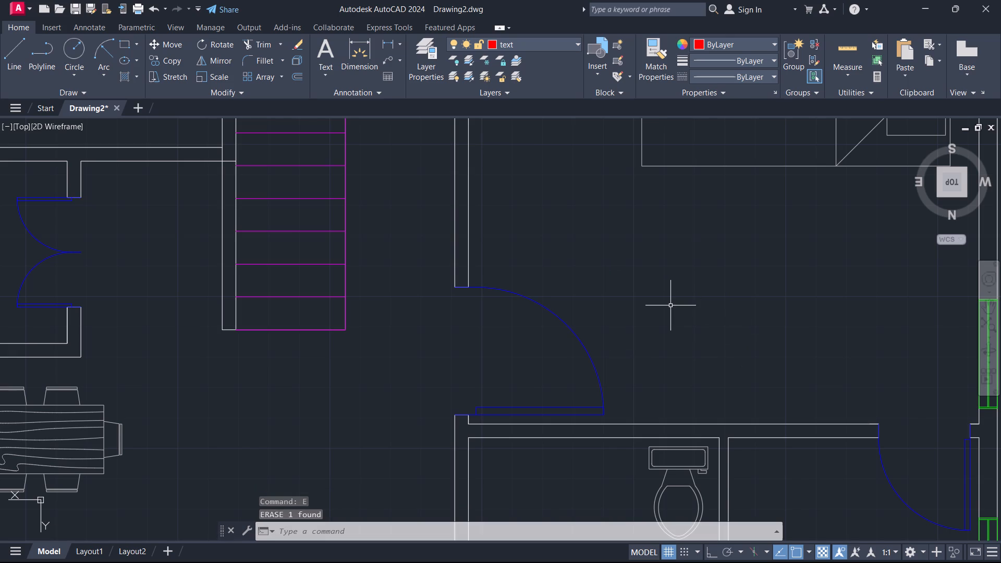
# Add a new multiline text label BEDROOM, 14'-0"X14'-0" on two lines below the bed in the upper bedroom.
pyautogui.write('MT')
pyautogui.press('Return')
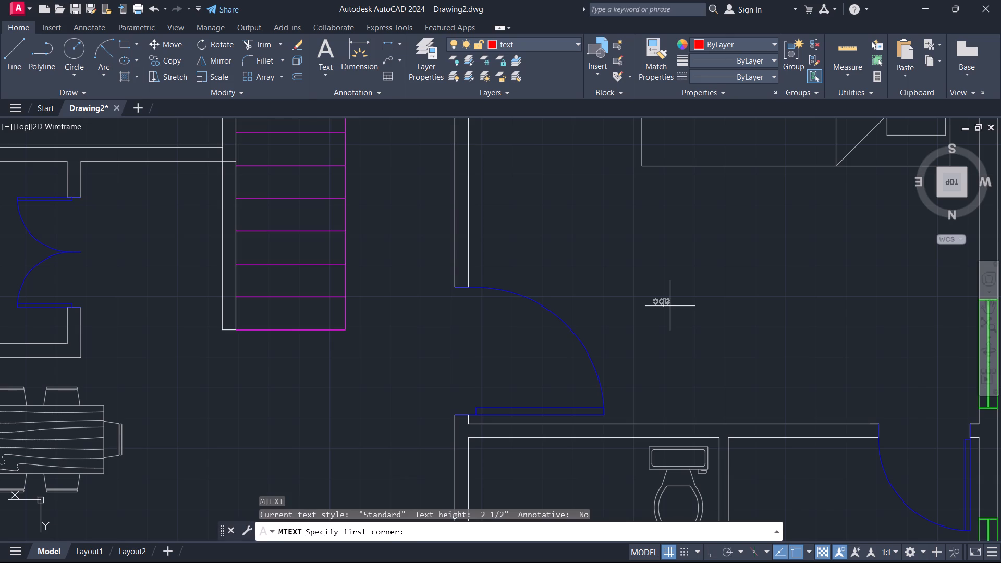
pyautogui.click(637, 293)
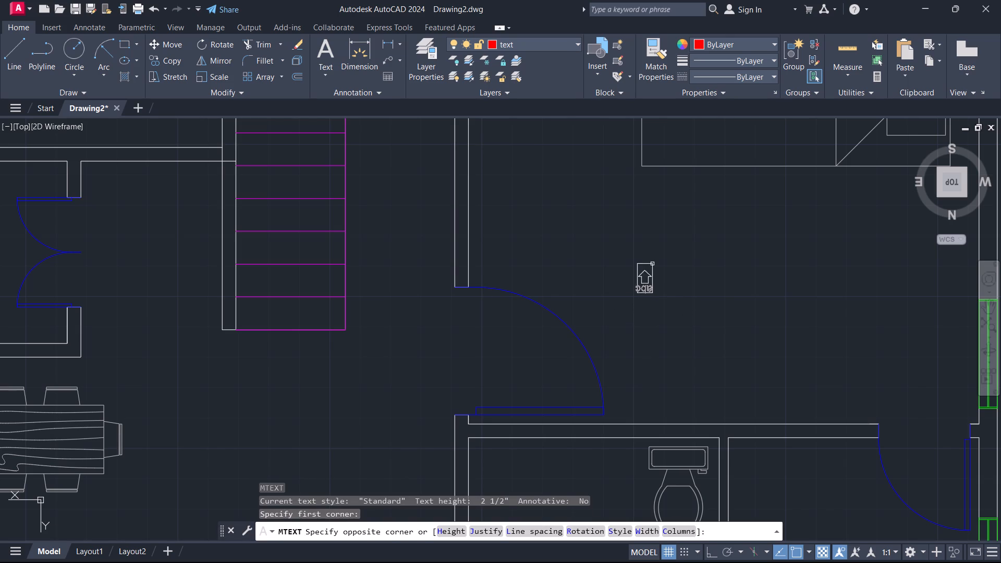
pyautogui.click(651, 235)
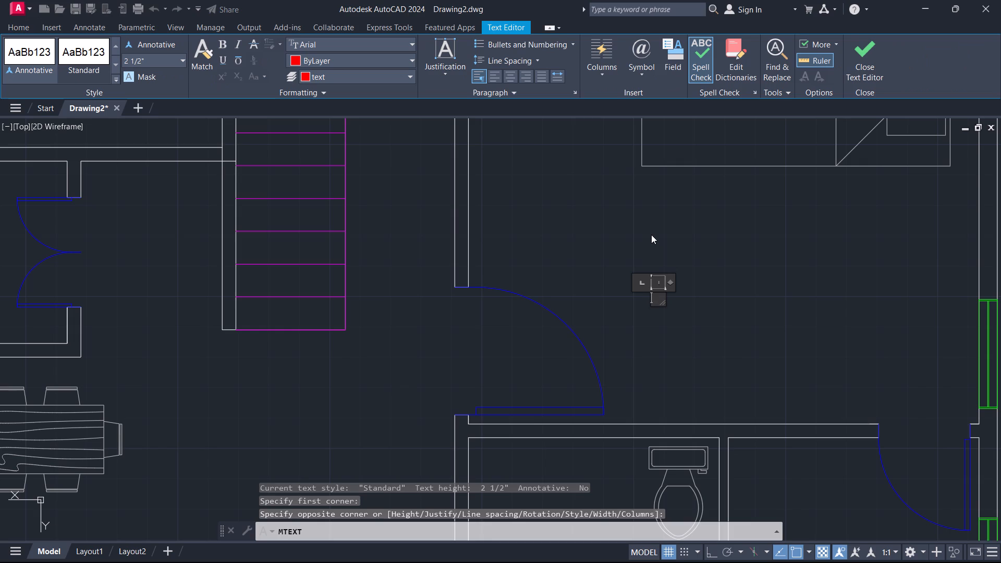
pyautogui.write('BEDR')
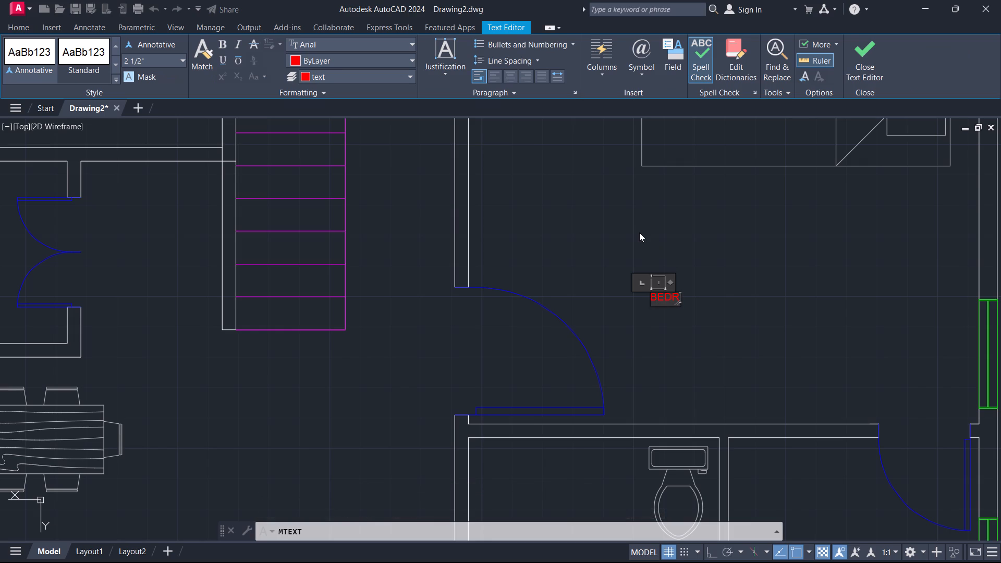
pyautogui.write('OOM')
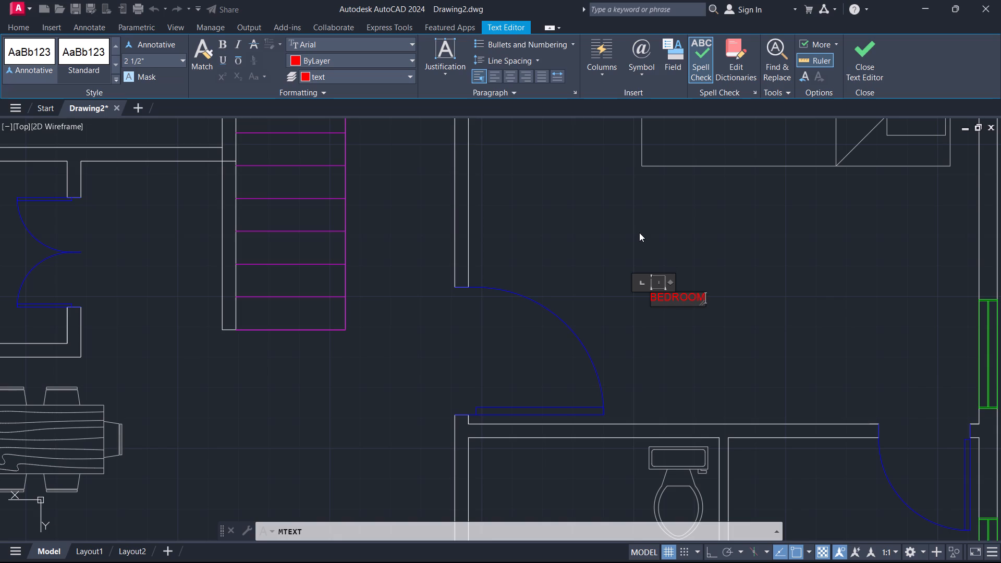
pyautogui.press('Return')
pyautogui.write('14')
pyautogui.press("'")
pyautogui.press('-')
pyautogui.press('0')
pyautogui.hotkey('shift', '"')
pyautogui.press('x')
pyautogui.write("14'")
pyautogui.write('-0')
pyautogui.hotkey('shift', '"')
pyautogui.press('Return')
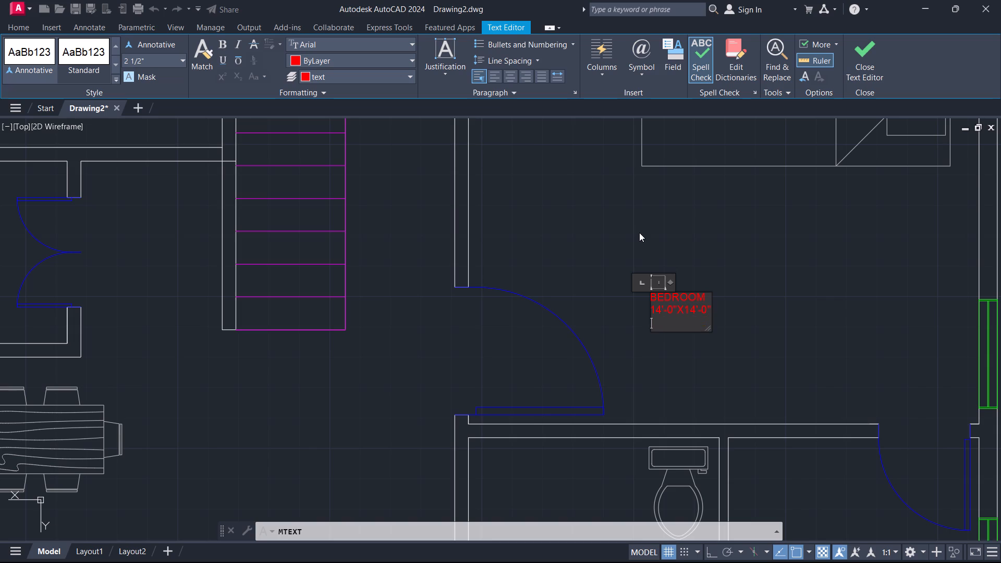
pyautogui.click(735, 304)
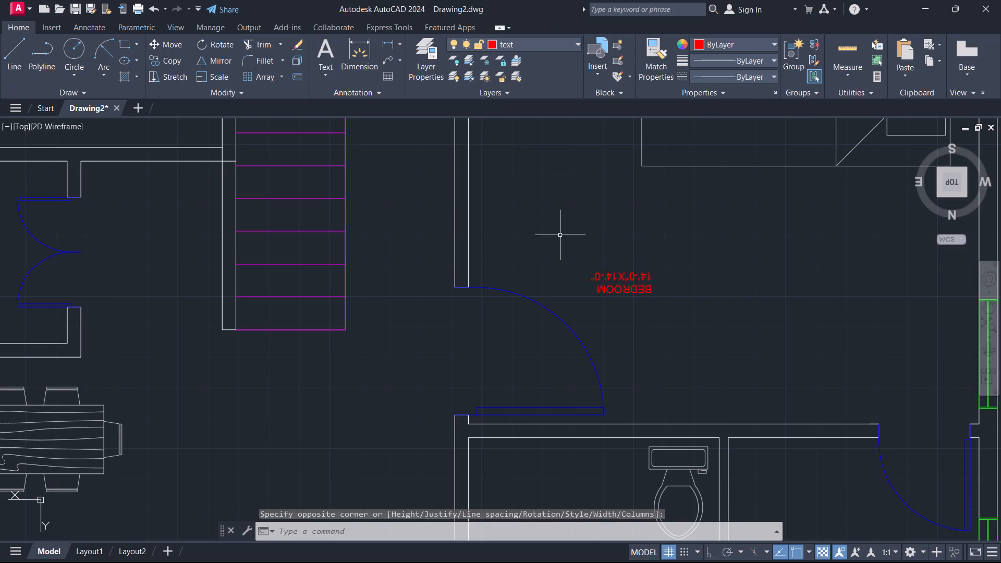
# Rotate the new bedroom label about half a turn around its insertion corner so it reads upright.
pyautogui.click(527, 234)
pyautogui.click(698, 309)
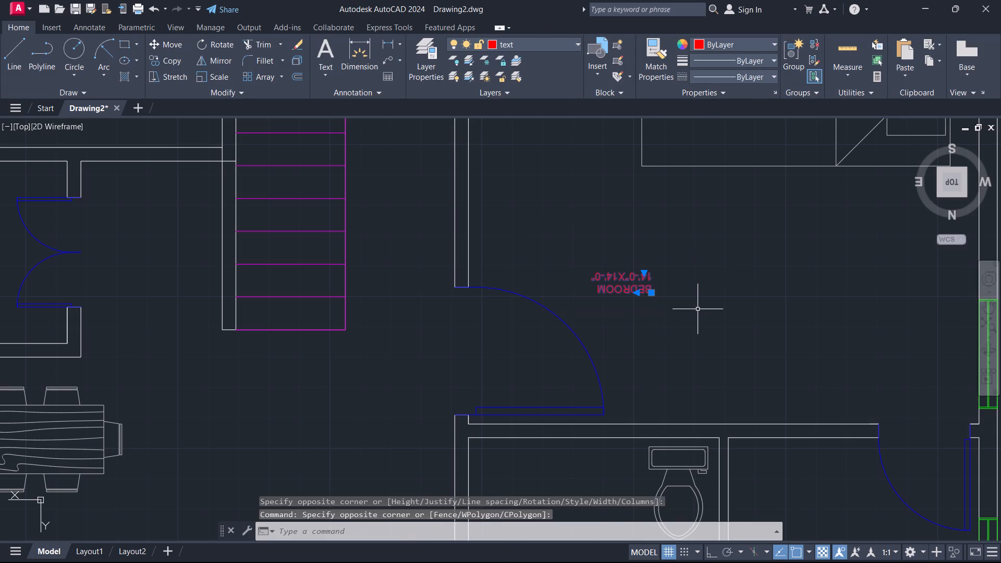
pyautogui.write('RO')
pyautogui.press('Return')
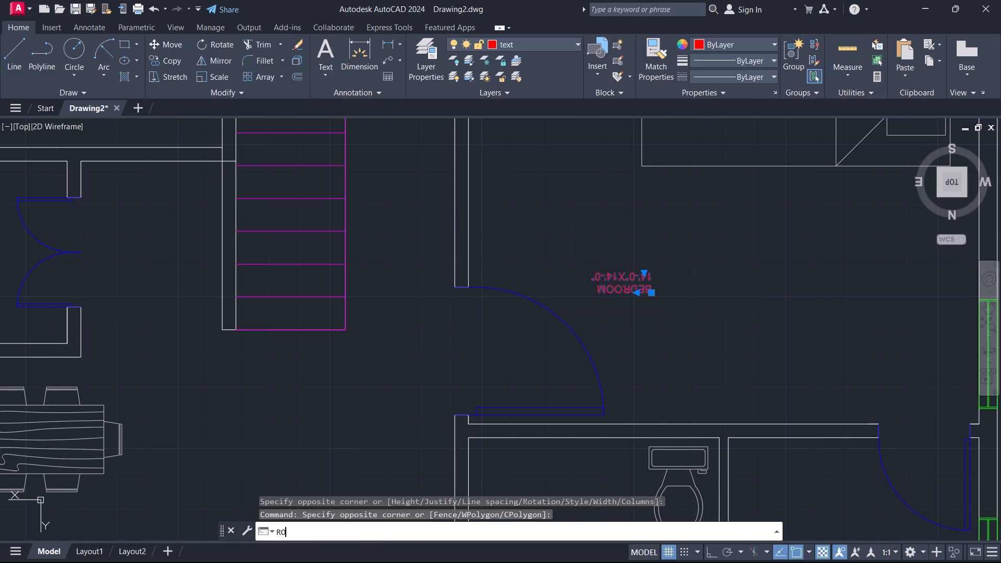
pyautogui.click(655, 298)
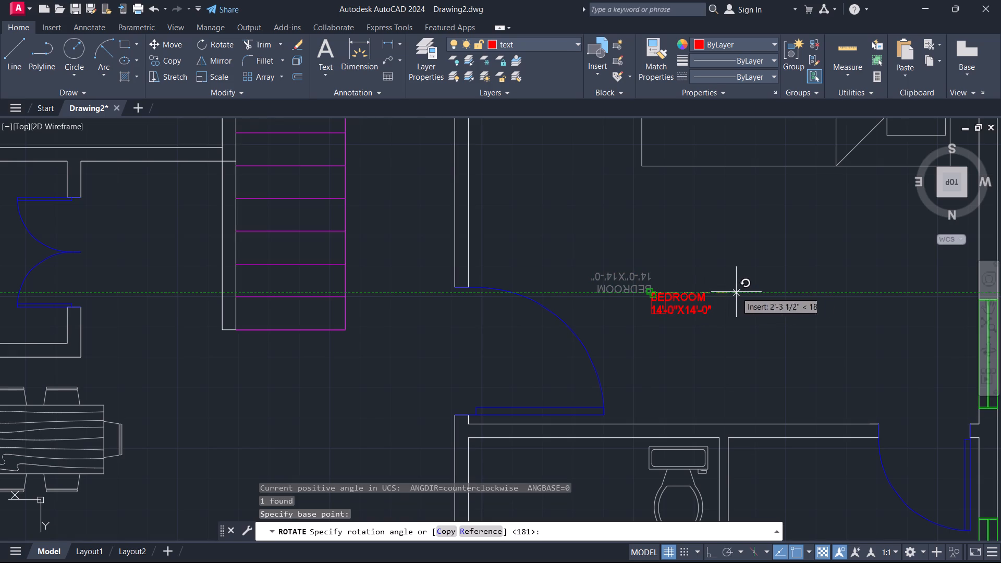
pyautogui.click(758, 288)
# Scale the bedroom label freehand from its insertion corner to a little over twice its size.
pyautogui.click(608, 262)
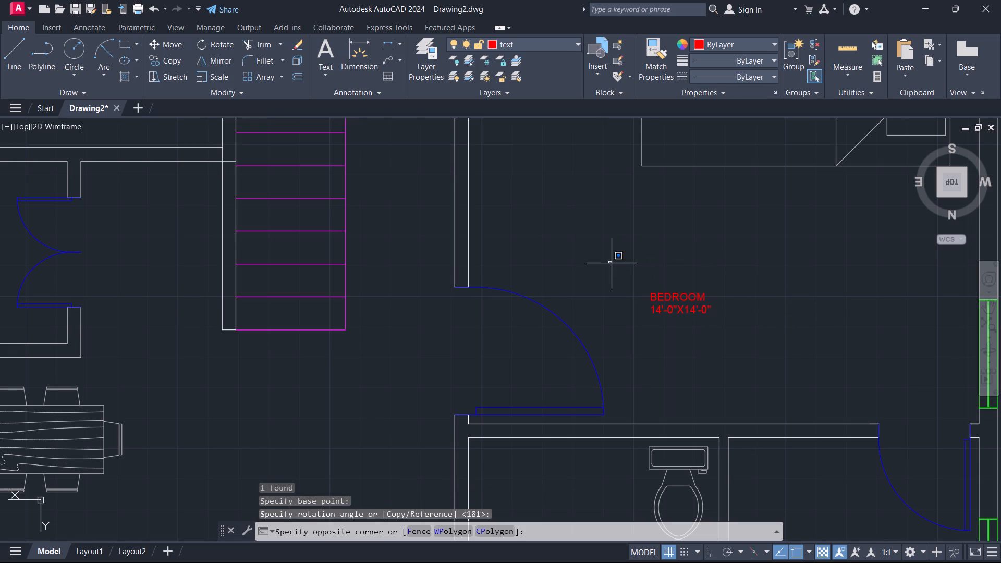
pyautogui.click(752, 342)
pyautogui.write('SC')
pyautogui.press('Return')
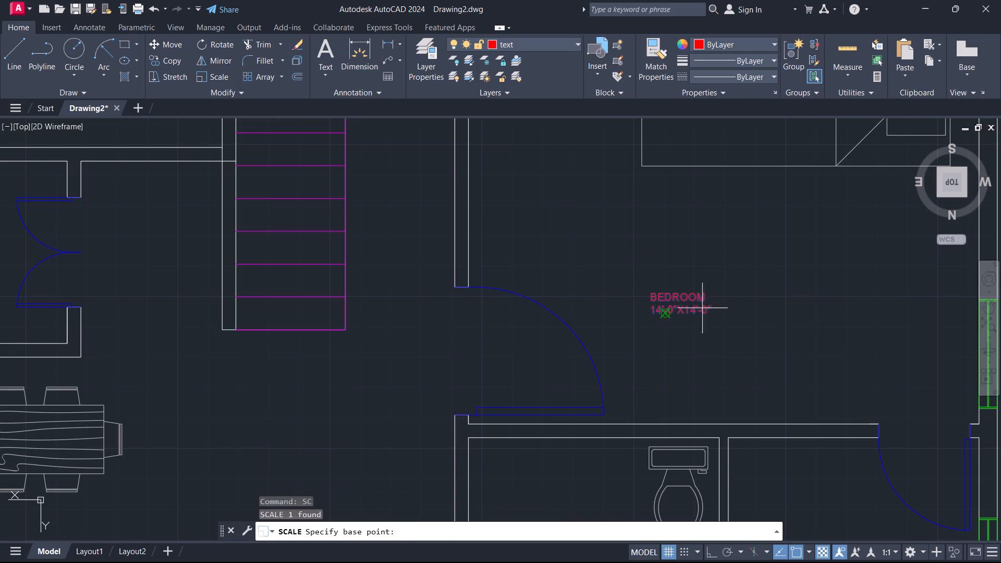
pyautogui.click(650, 296)
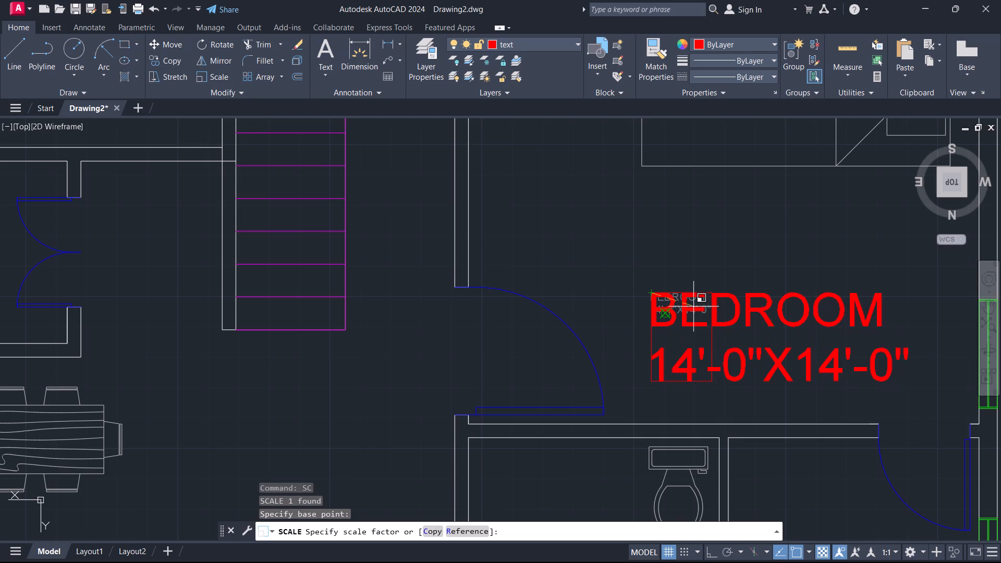
pyautogui.click(701, 310)
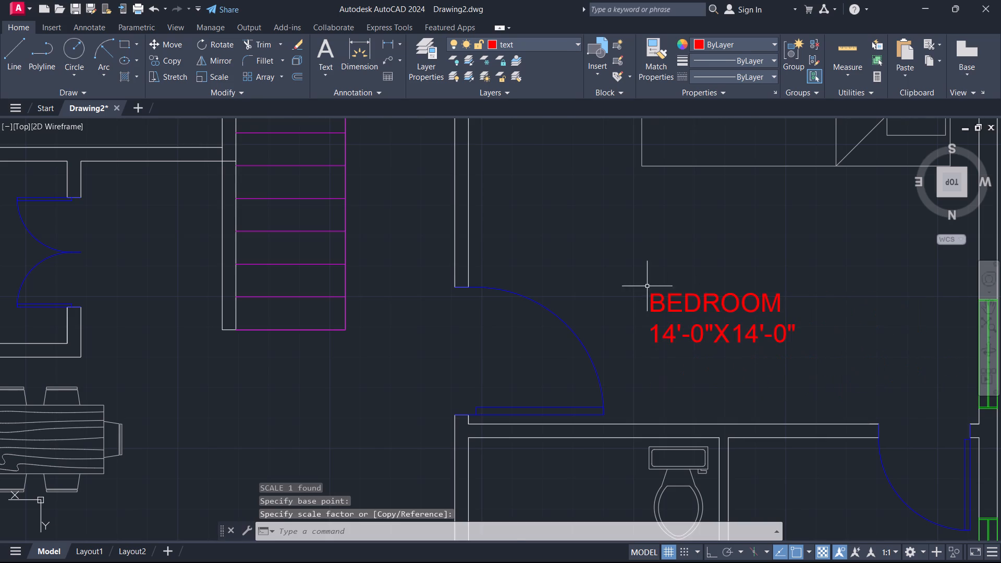
# Scale the bedroom label freehand again from its insertion corner, a little over doubling it so the text nearly reaches the window wall.
pyautogui.click(641, 283)
pyautogui.click(812, 360)
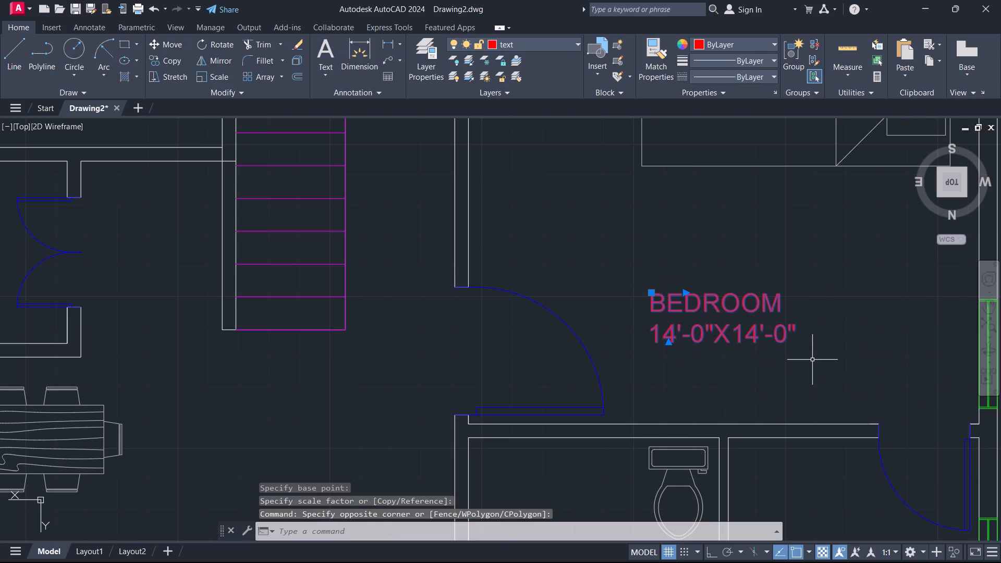
pyautogui.write('SC')
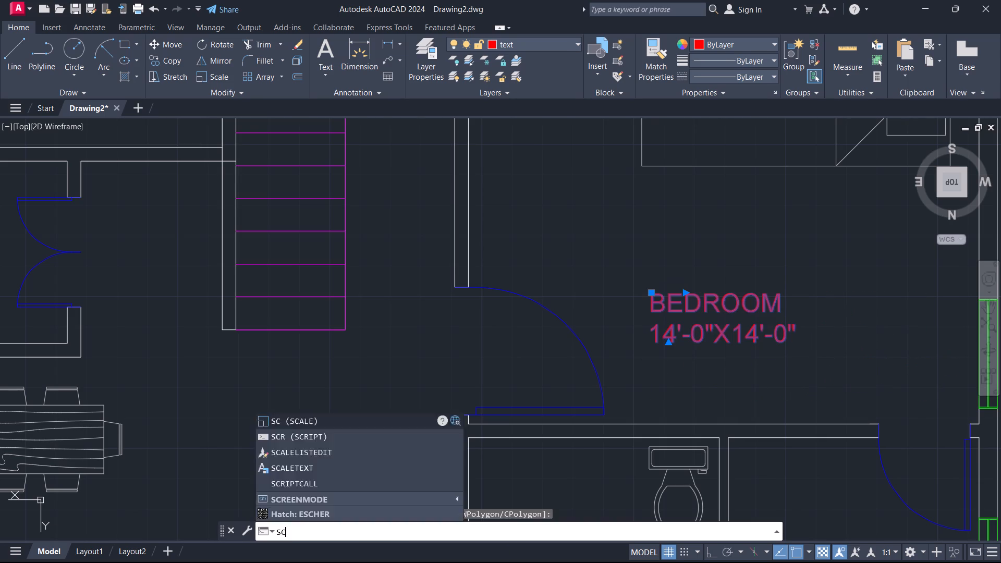
pyautogui.press('Return')
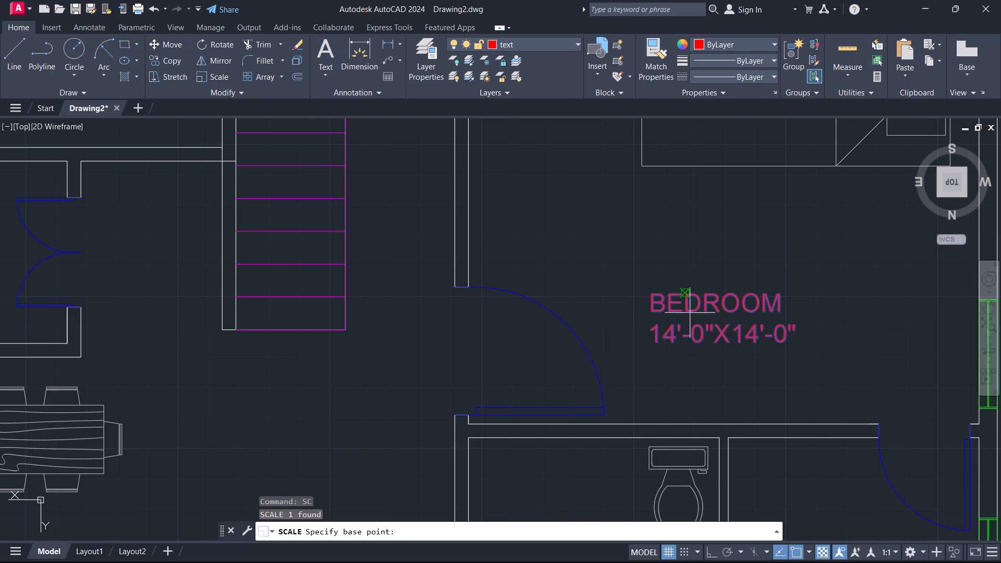
pyautogui.click(647, 290)
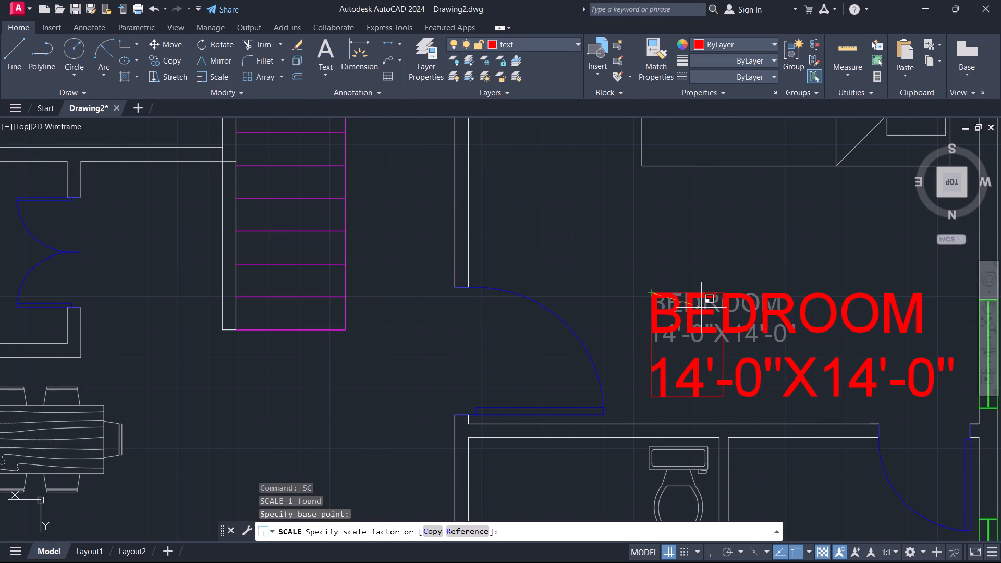
pyautogui.click(705, 308)
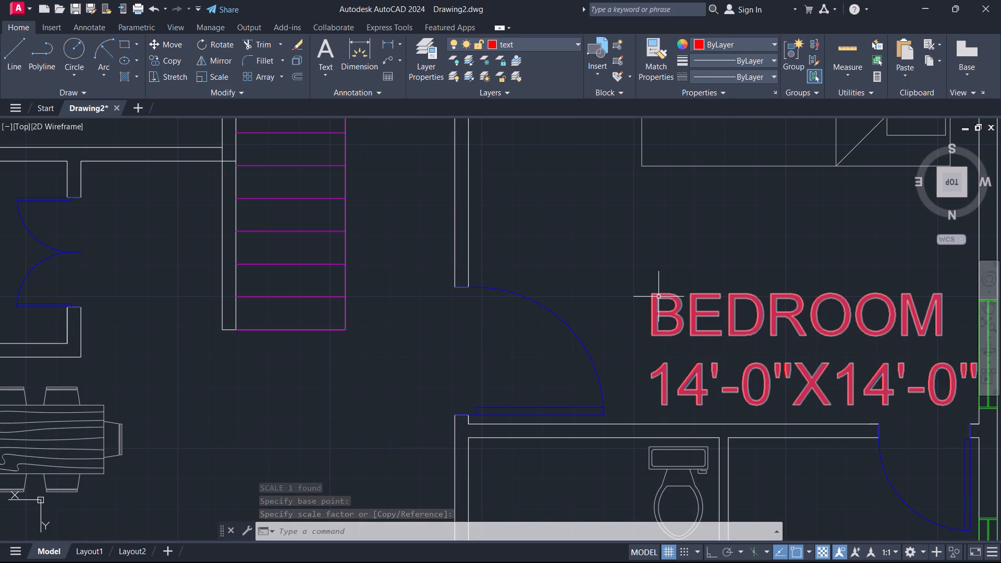
# Move the enlarged bedroom label closer to the bed and away from the window wall so it fits inside the room.
pyautogui.click(658, 297)
pyautogui.click(644, 297)
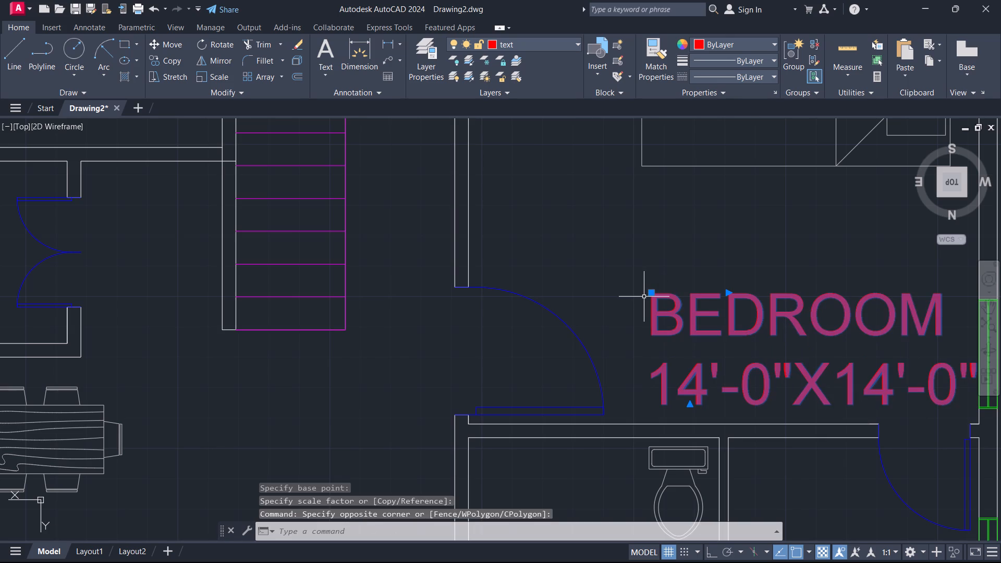
pyautogui.press('m')
pyautogui.press('Return')
pyautogui.click(654, 293)
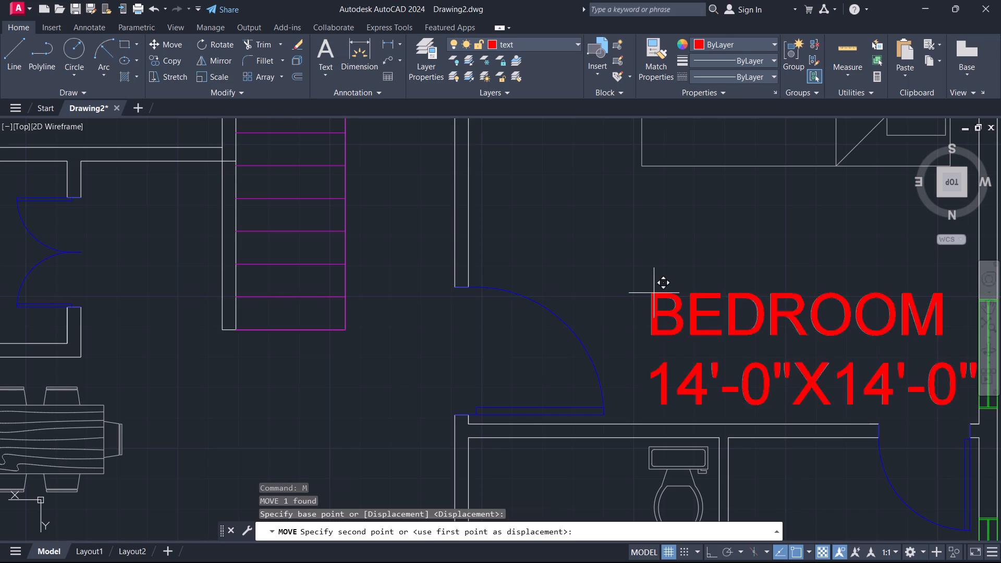
pyautogui.click(626, 227)
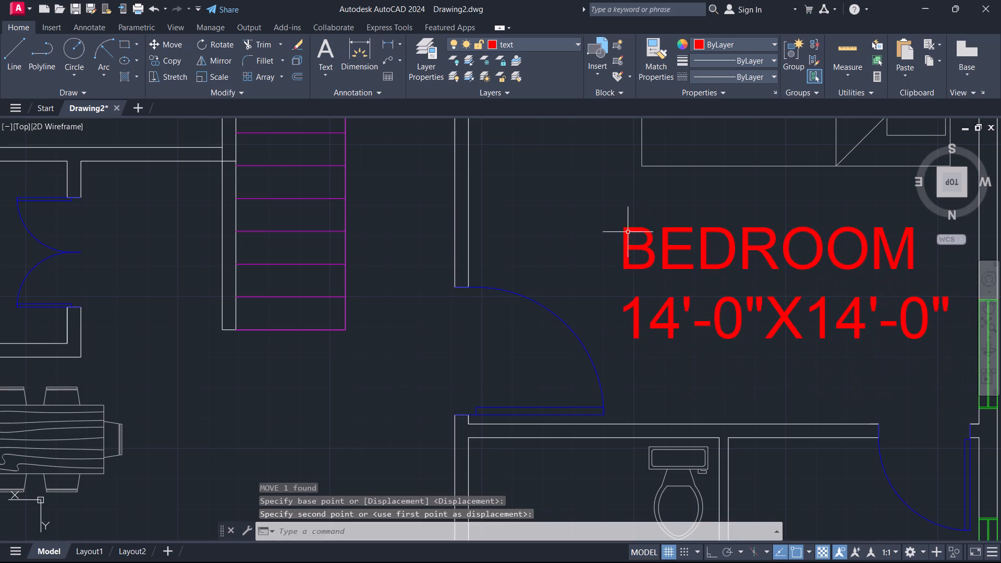
# Copy the bedroom label from its insertion corner into the lower bedroom of the same floor plan, below the bed.
pyautogui.click(603, 216)
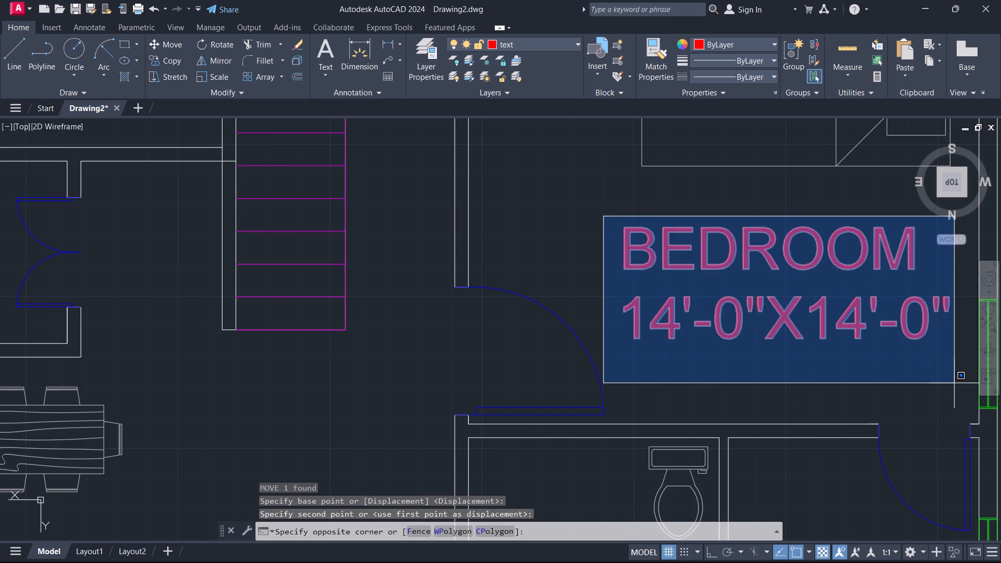
pyautogui.click(954, 383)
pyautogui.write('CO')
pyautogui.press('Return')
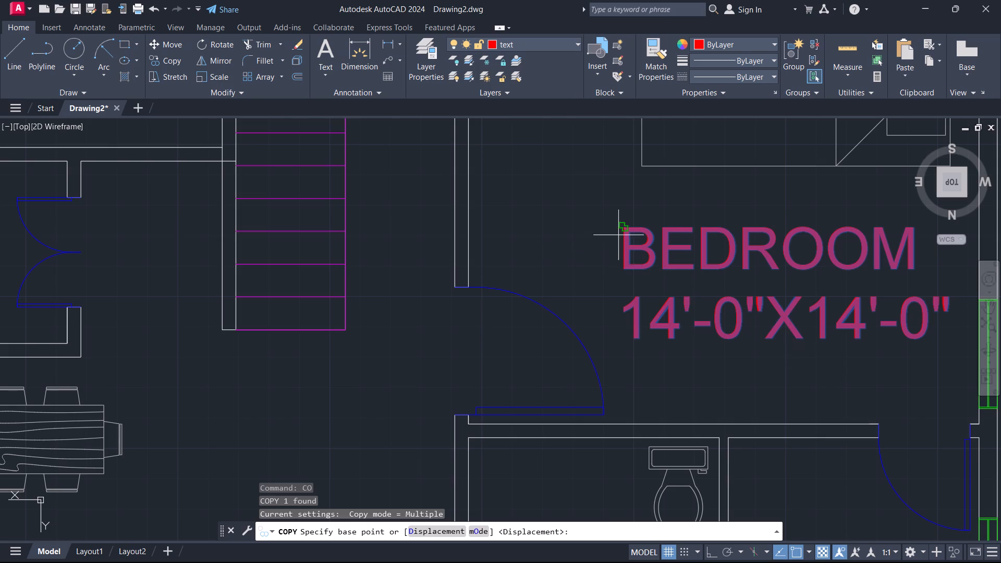
pyautogui.click(623, 227)
pyautogui.scroll(-2, 617, 259)
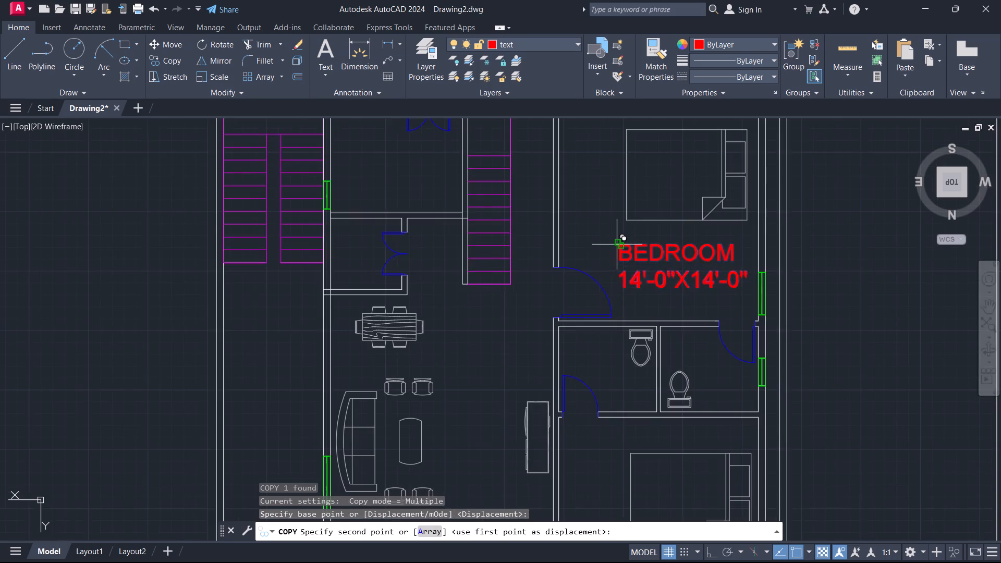
pyautogui.scroll(-2, 617, 244)
pyautogui.scroll(2, 631, 374)
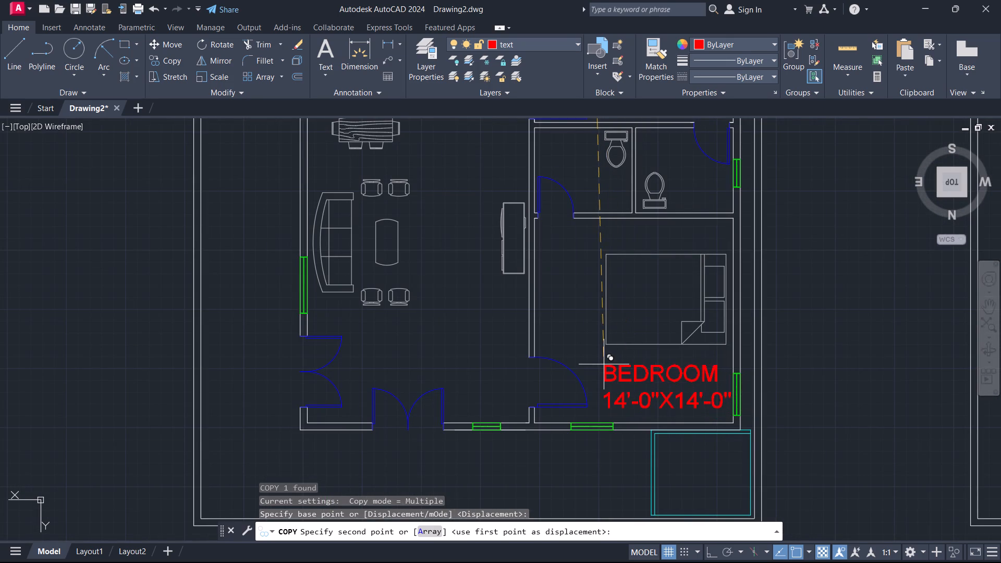
pyautogui.click(600, 364)
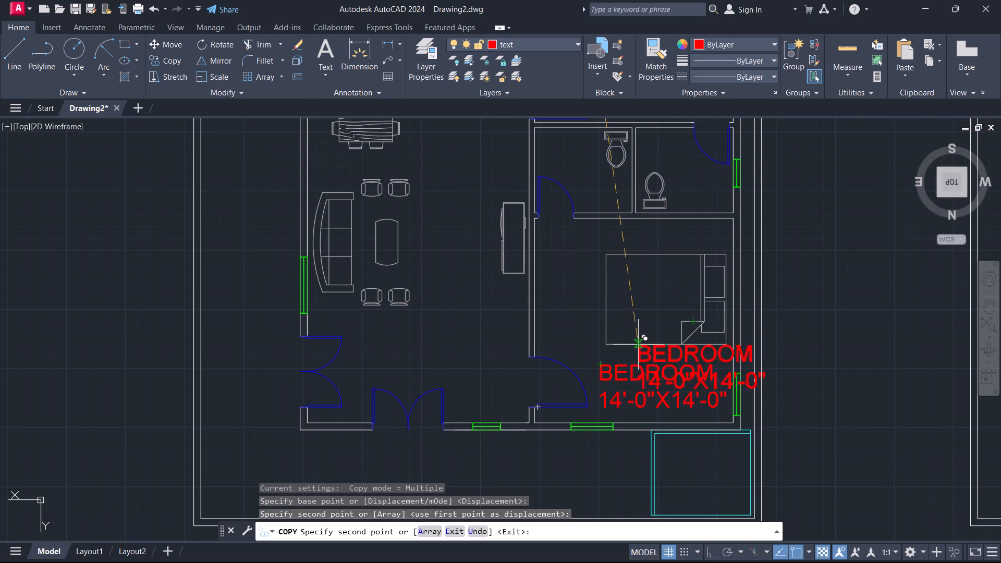
# Place two more copies of the bedroom label below the beds in the lower and upper bedrooms of the adjacent furnished floor plan.
pyautogui.moveTo(786, 338); pyautogui.dragTo(742, 354, button='middle')
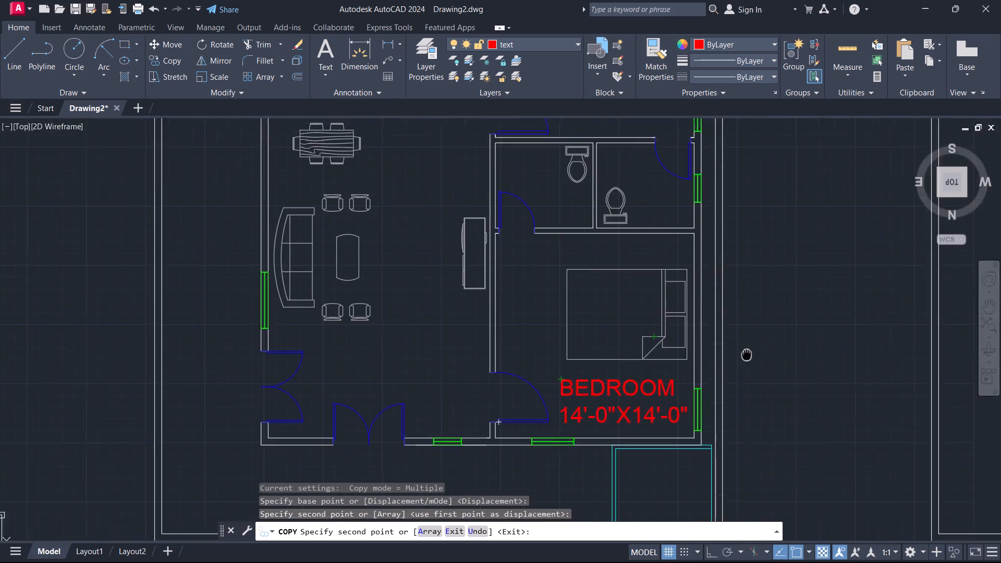
pyautogui.moveTo(742, 354); pyautogui.dragTo(423, 418, button='middle')
pyautogui.scroll(-1, 656, 337)
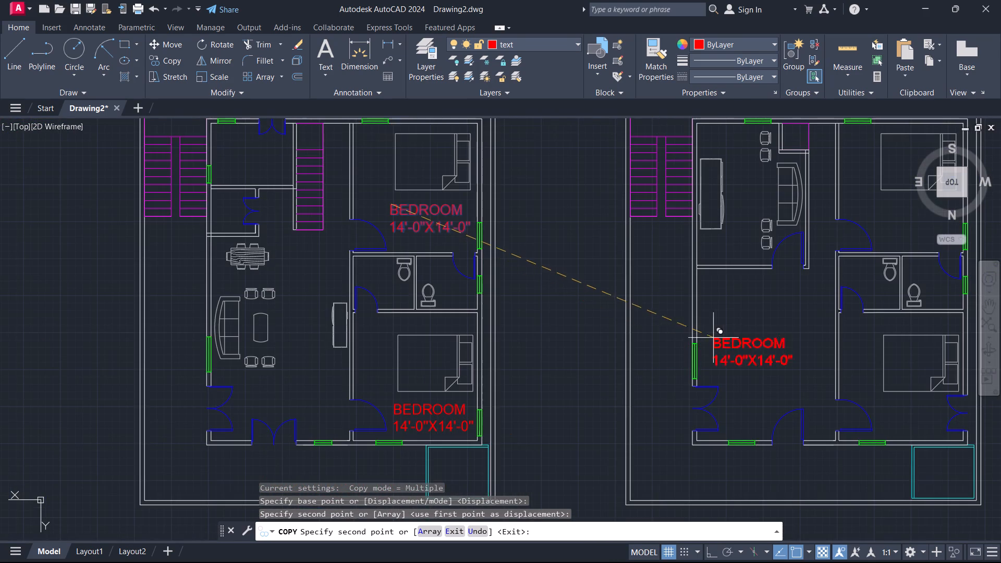
pyautogui.moveTo(719, 339); pyautogui.dragTo(482, 281, button='middle')
pyautogui.scroll(2, 646, 338)
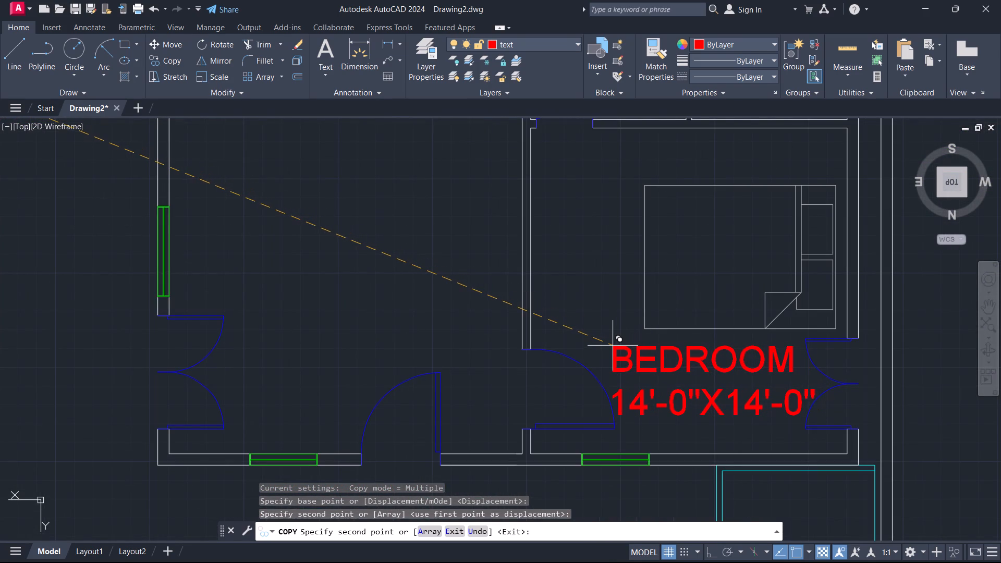
pyautogui.click(613, 346)
pyautogui.scroll(-3, 609, 297)
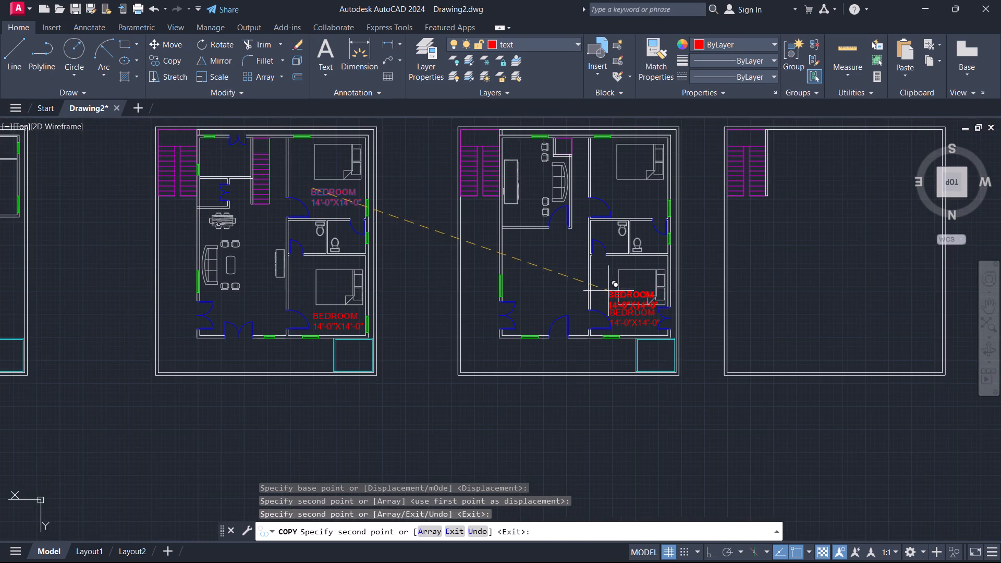
pyautogui.moveTo(608, 290); pyautogui.dragTo(598, 389, button='middle')
pyautogui.scroll(3, 605, 297)
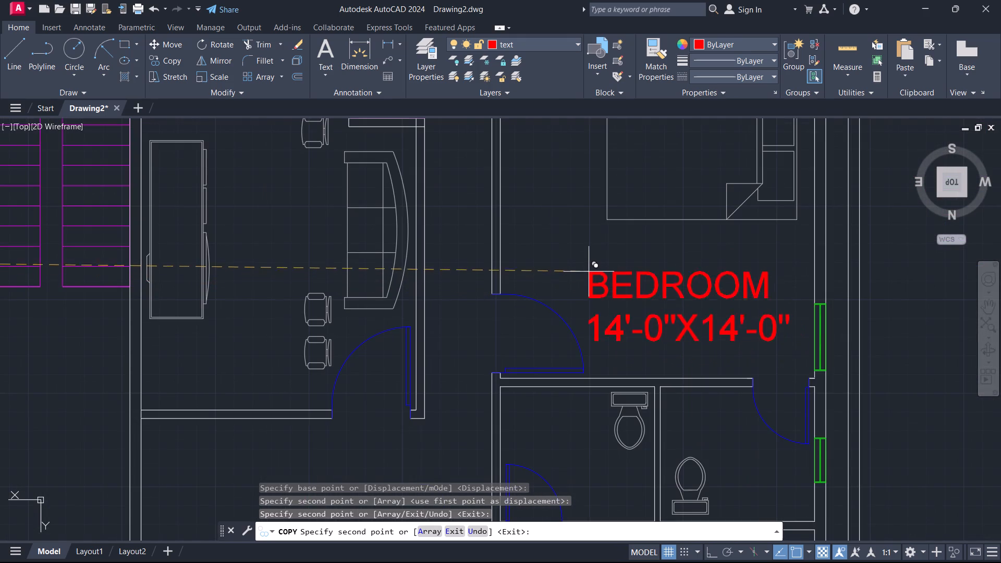
pyautogui.click(596, 262)
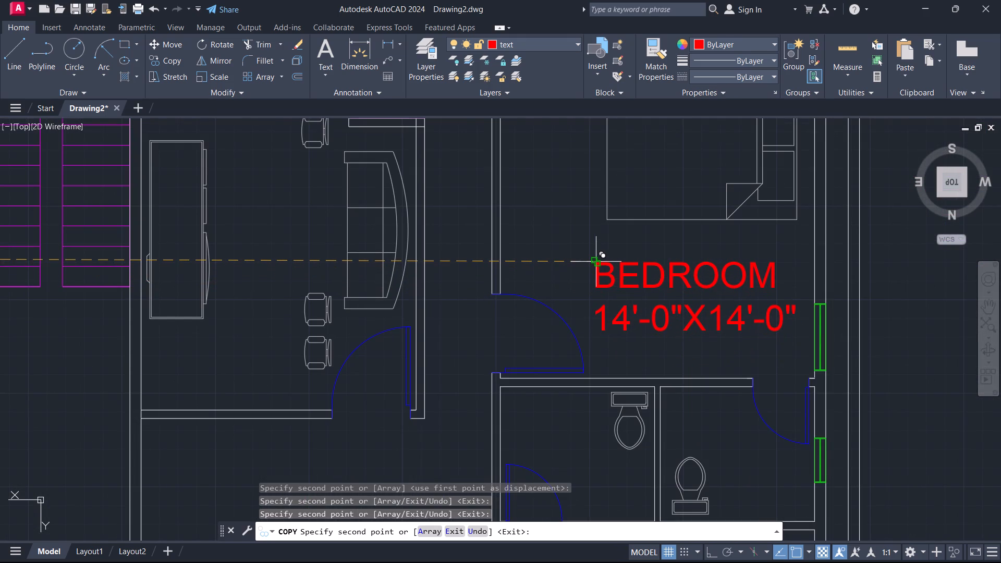
pyautogui.press('Escape')
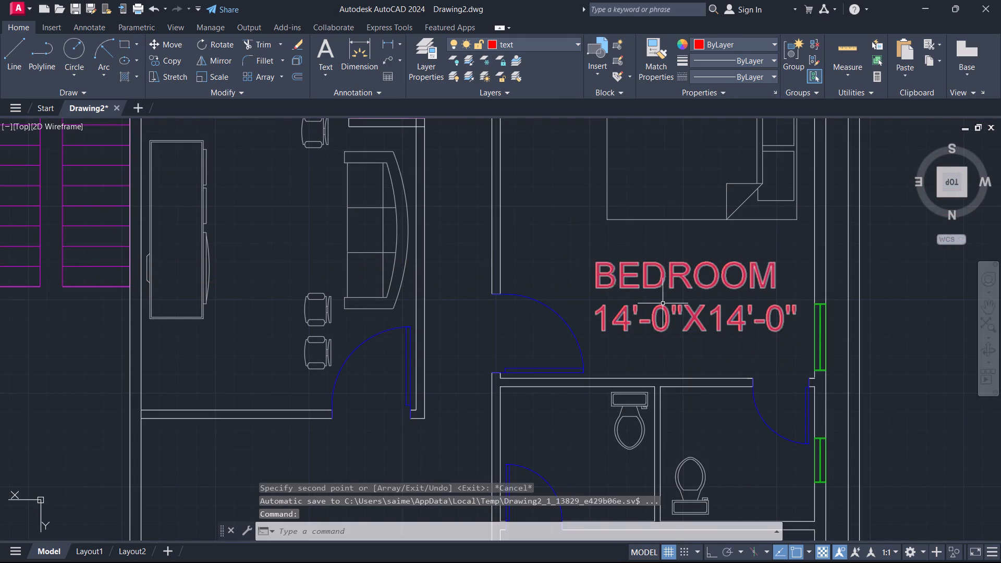
# Add the two-line multiline text T&B, 7'-0"X5'-0" in the inner bathroom between the two bedrooms, near its side wall.
pyautogui.scroll(-2, 665, 307)
pyautogui.moveTo(298, 394); pyautogui.dragTo(535, 346, button='middle')
pyautogui.scroll(2, 355, 307)
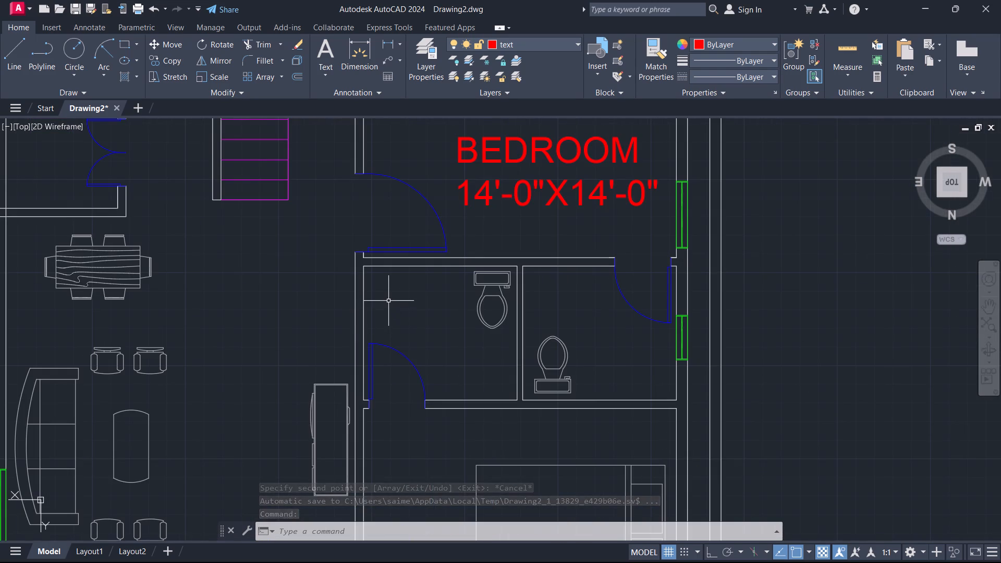
pyautogui.write('MT')
pyautogui.press('Return')
pyautogui.click(382, 311)
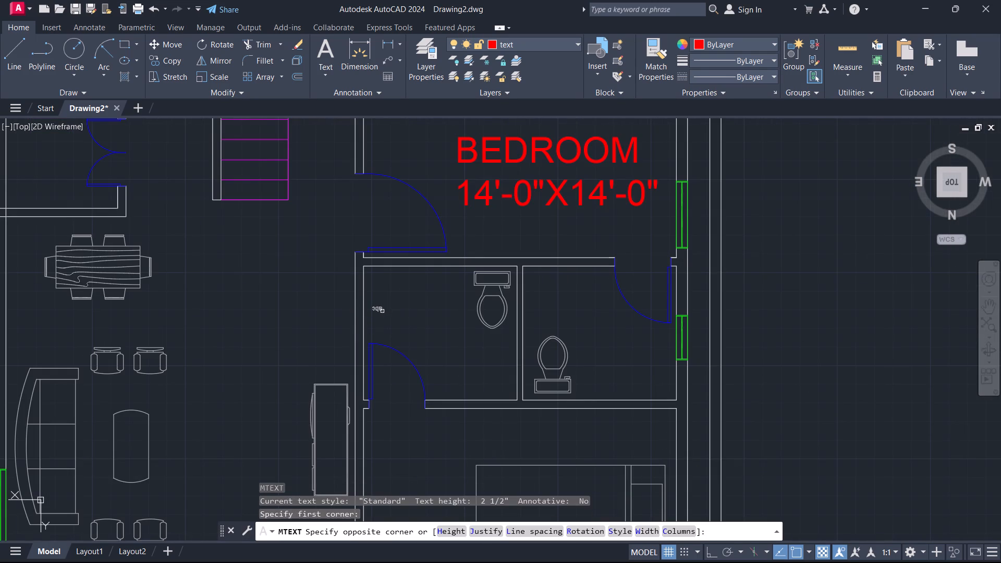
pyautogui.click(381, 287)
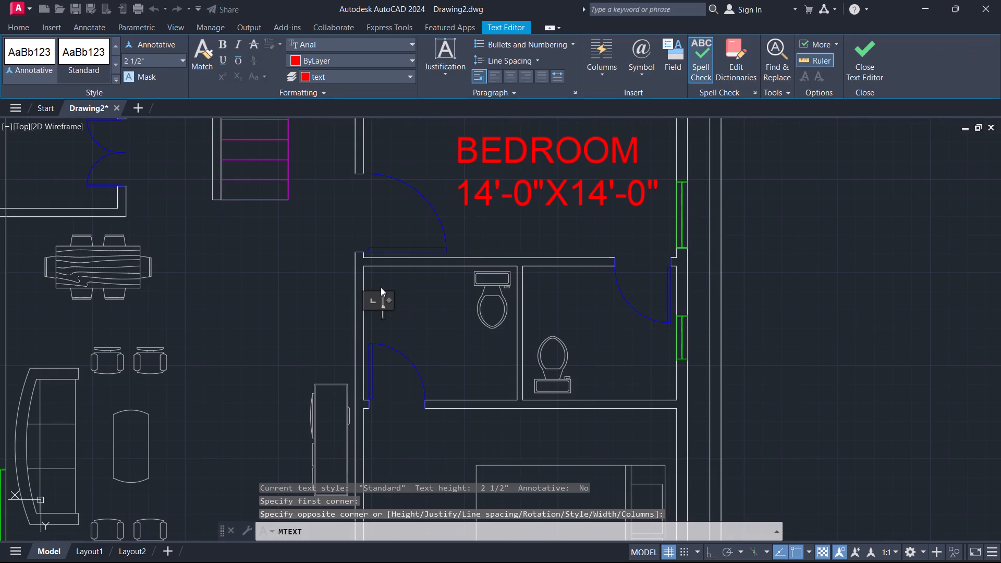
pyautogui.press('t')
pyautogui.hotkey('shift', '&')
pyautogui.press('b')
pyautogui.press('Return')
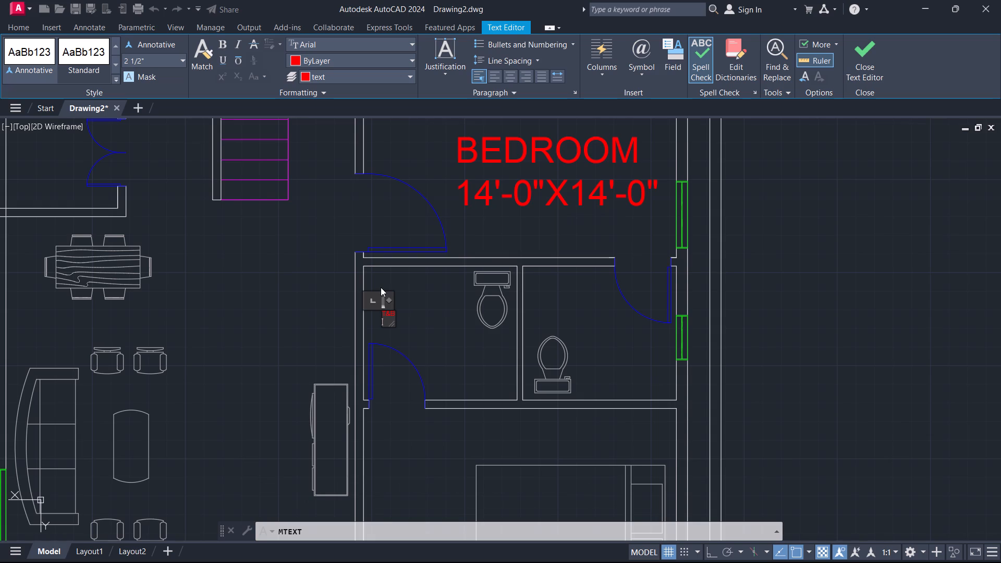
pyautogui.press('7')
pyautogui.press("'")
pyautogui.write('-0"')
pyautogui.press('x')
pyautogui.write('5\'-0"')
pyautogui.click(446, 351)
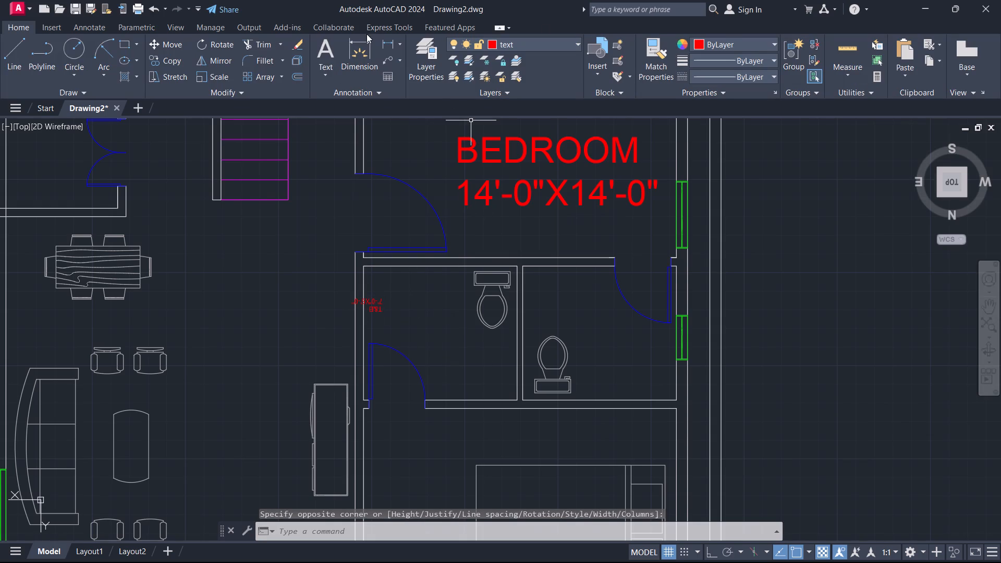
# Measure the inner bathroom's clear distance between its two bedroom-side walls with a temporary linear dimension.
pyautogui.click(385, 42)
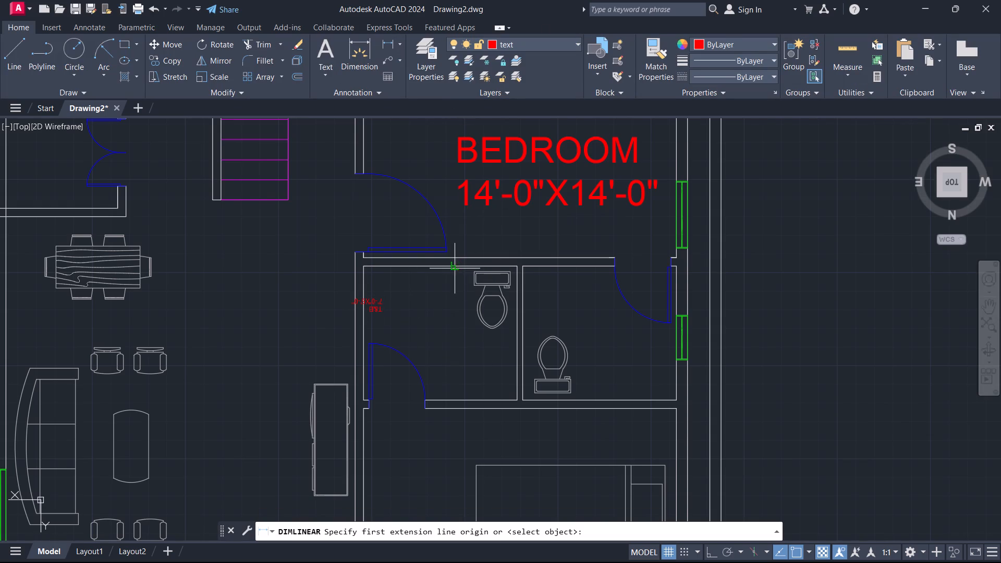
pyautogui.click(455, 268)
pyautogui.click(455, 398)
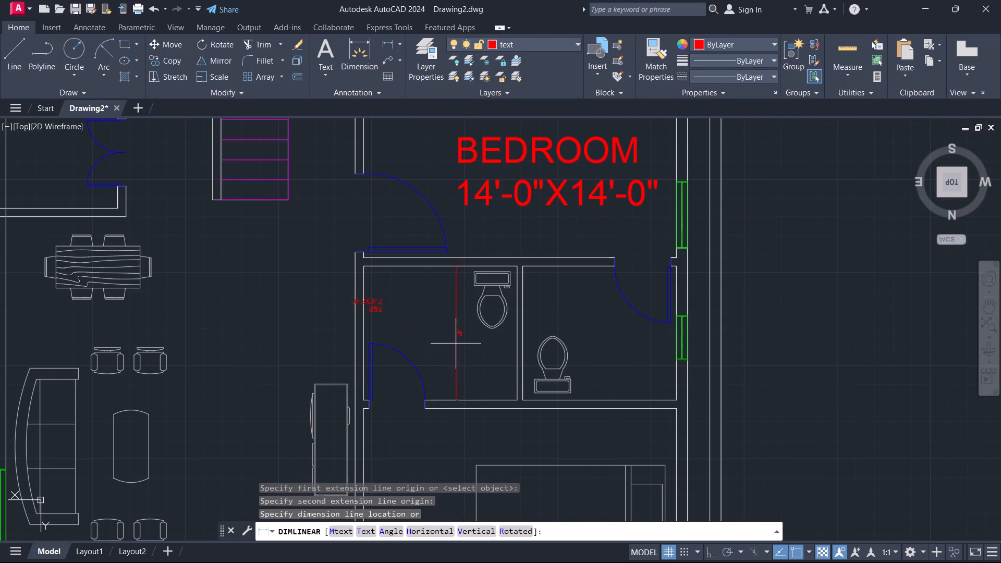
pyautogui.scroll(3, 456, 344)
pyautogui.press('Escape')
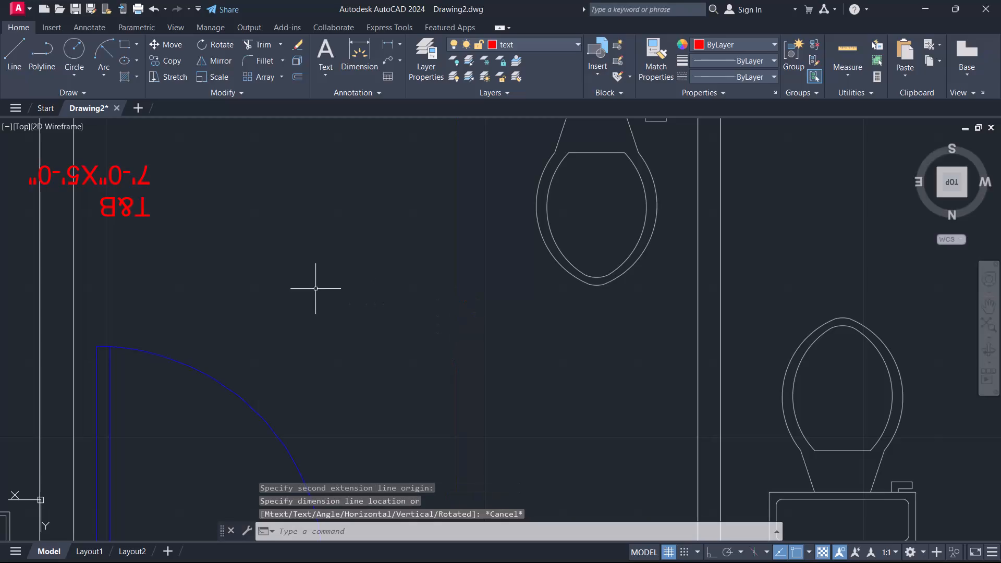
# Rotate the upside-down T&B label 180 degrees with ortho on so it reads upright.
pyautogui.click(145, 215)
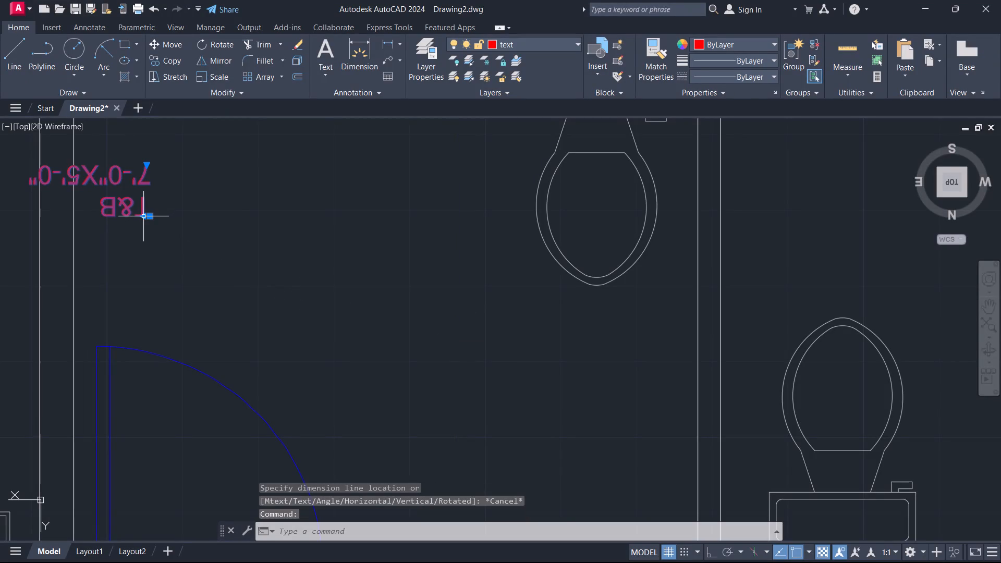
pyautogui.write('RO')
pyautogui.press('Return')
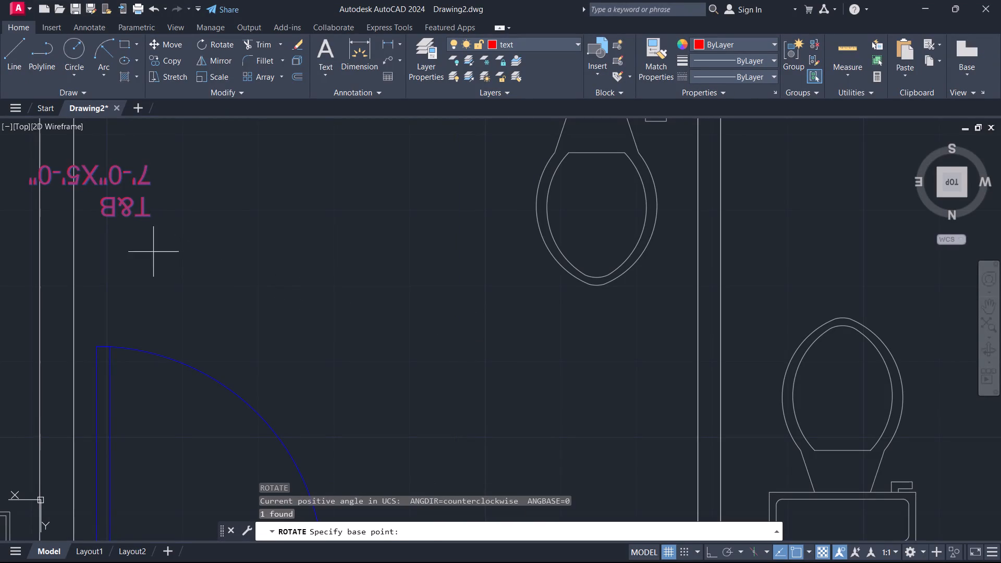
pyautogui.click(153, 253)
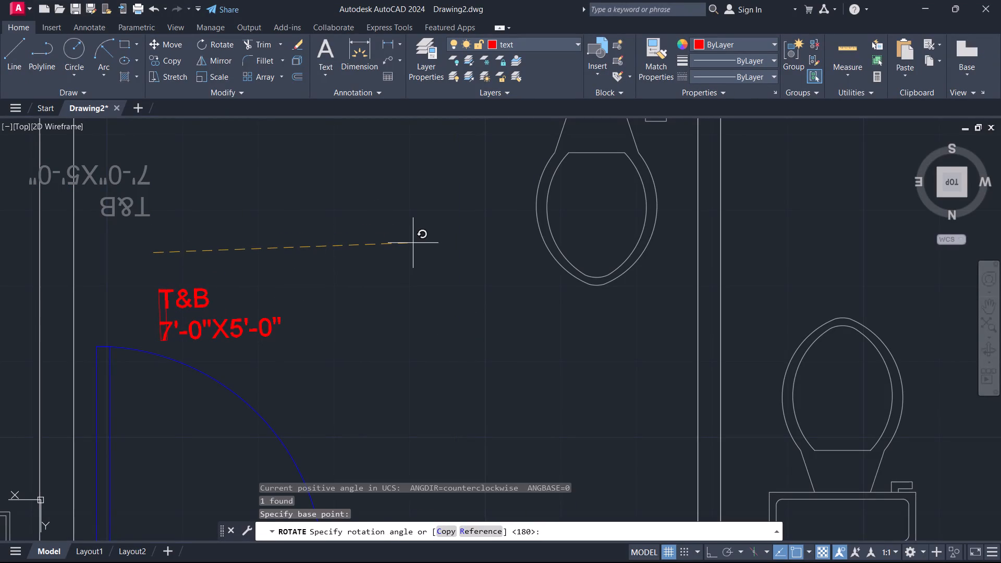
pyautogui.press('F8')
pyautogui.click(414, 243)
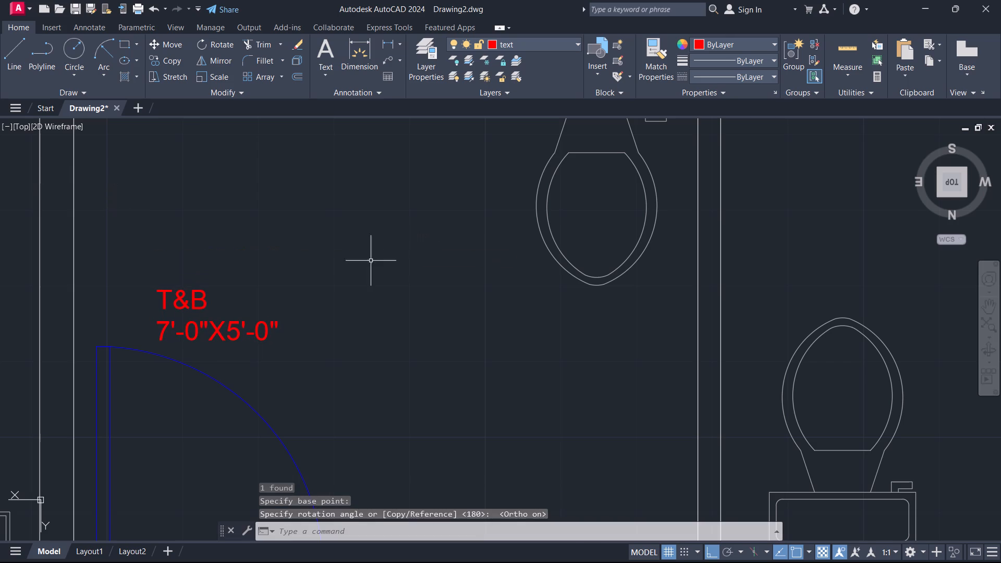
# Change the second dimension in the T&B label to 6'-0".
pyautogui.click(172, 302)
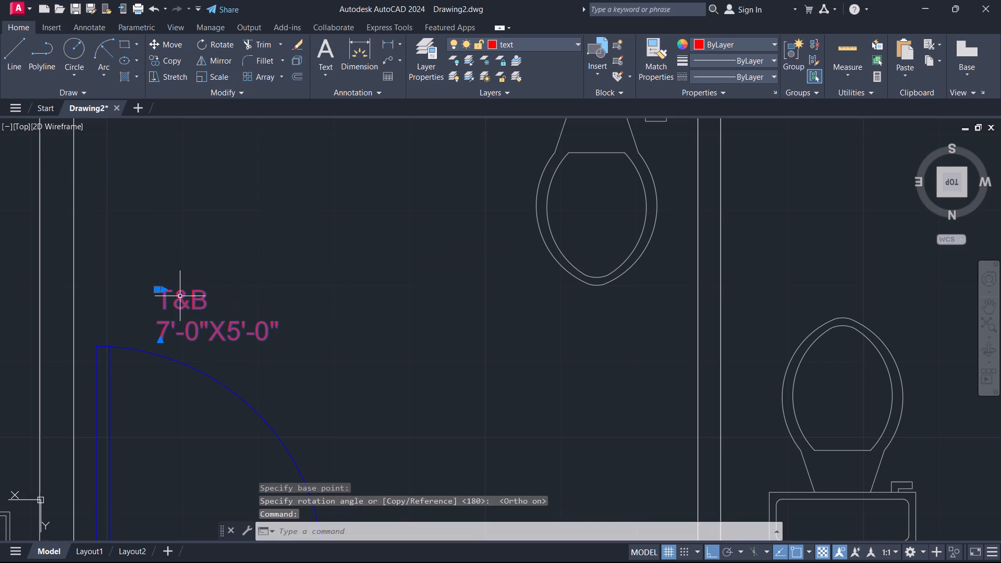
pyautogui.doubleClick(241, 327)
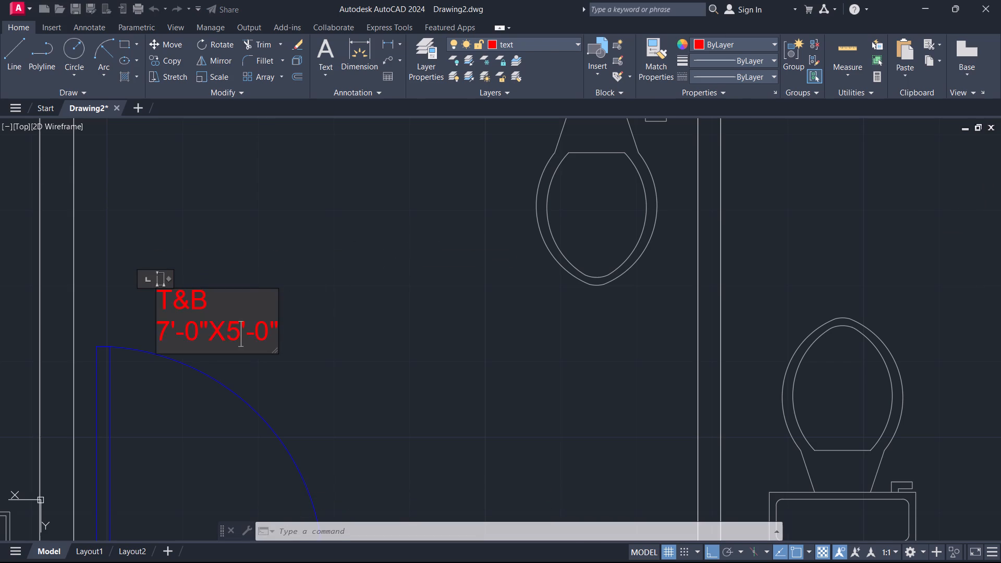
pyautogui.press('BackSpace')
pyautogui.press('6')
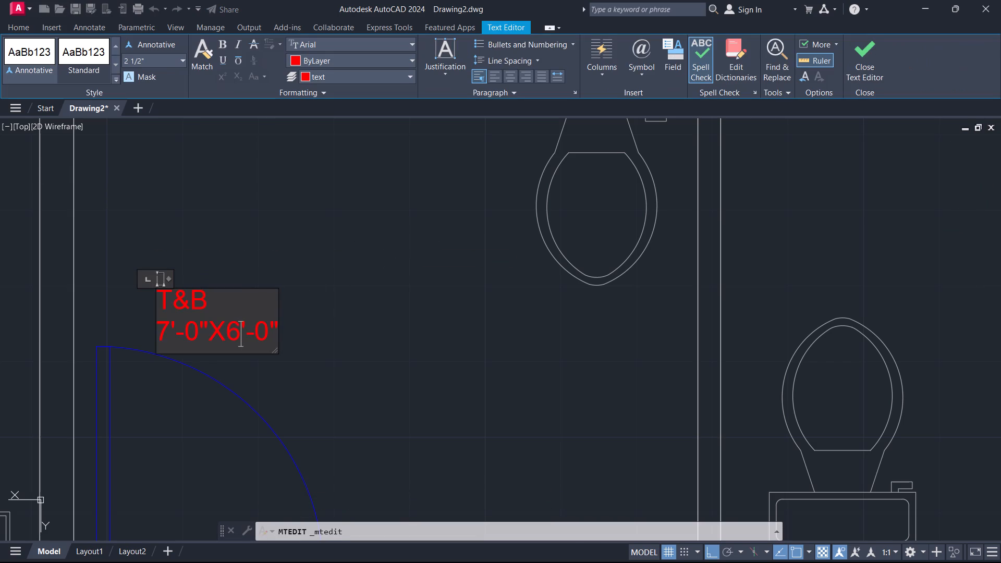
pyautogui.click(316, 255)
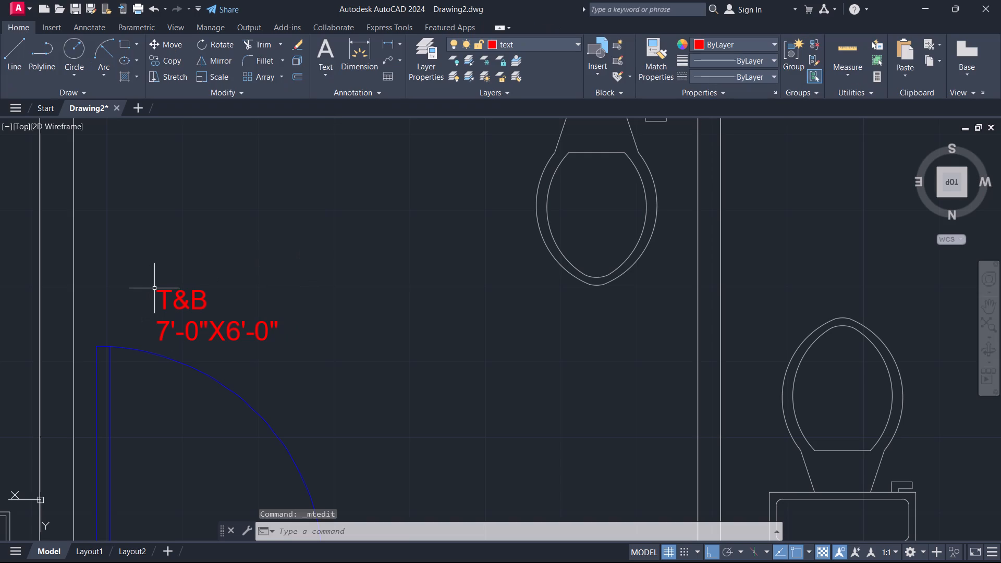
# Scale the T&B label freehand from its insertion corner to a little over three times its size.
pyautogui.click(158, 289)
pyautogui.write('SC')
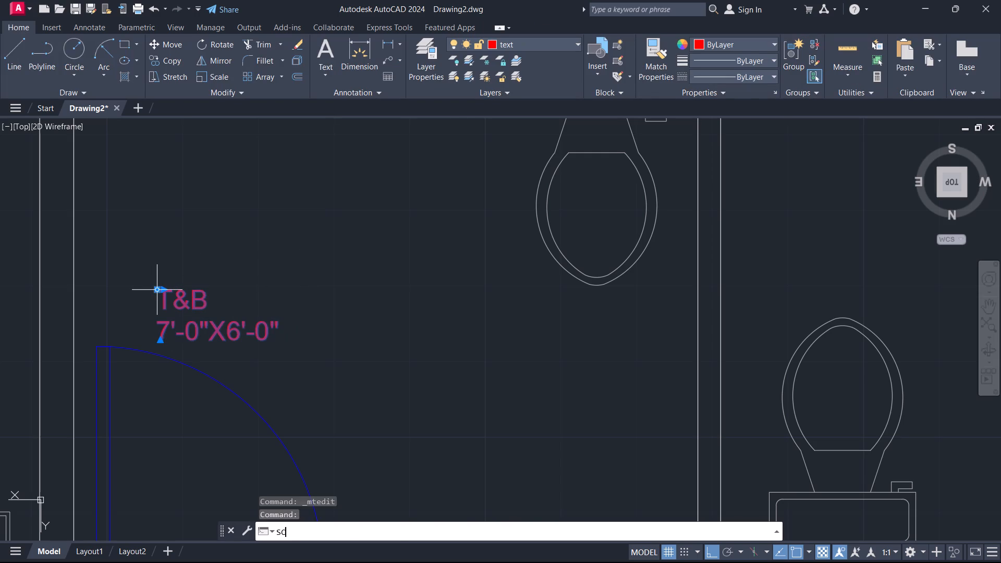
pyautogui.press('Return')
pyautogui.click(154, 289)
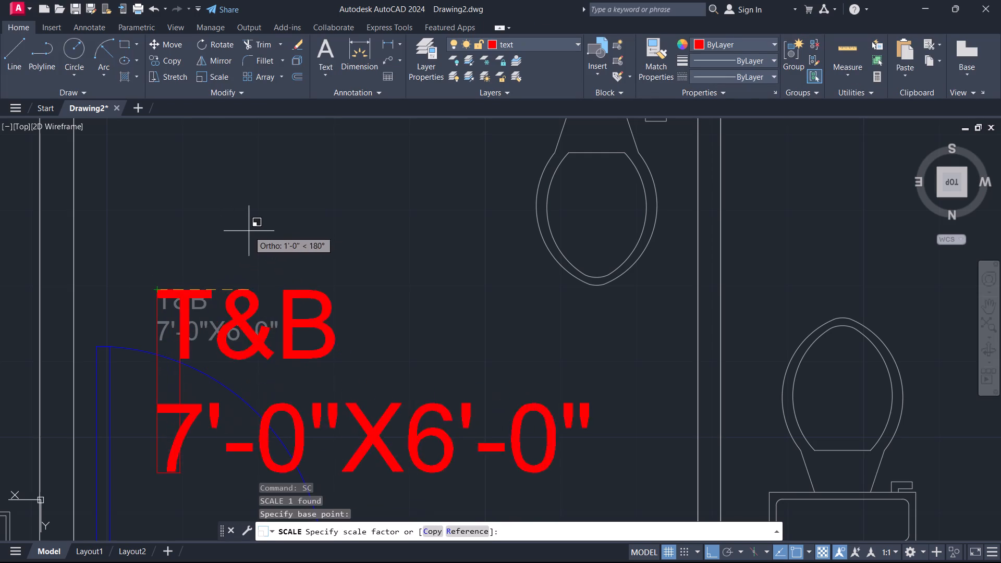
pyautogui.click(241, 248)
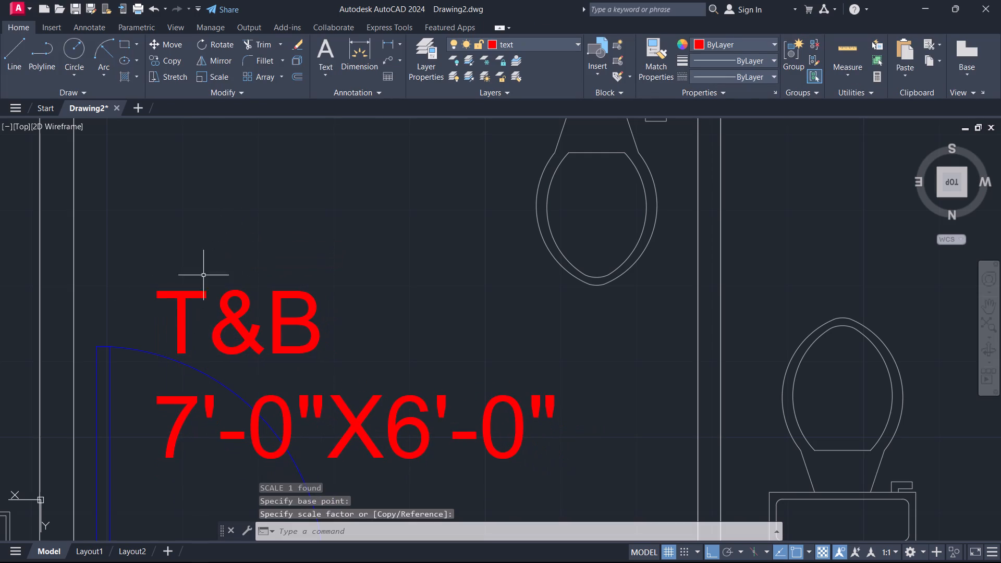
# Move the enlarged T&B label straight up about 1'-2 3/4", away from the bathroom door swing.
pyautogui.click(185, 291)
pyautogui.press('m')
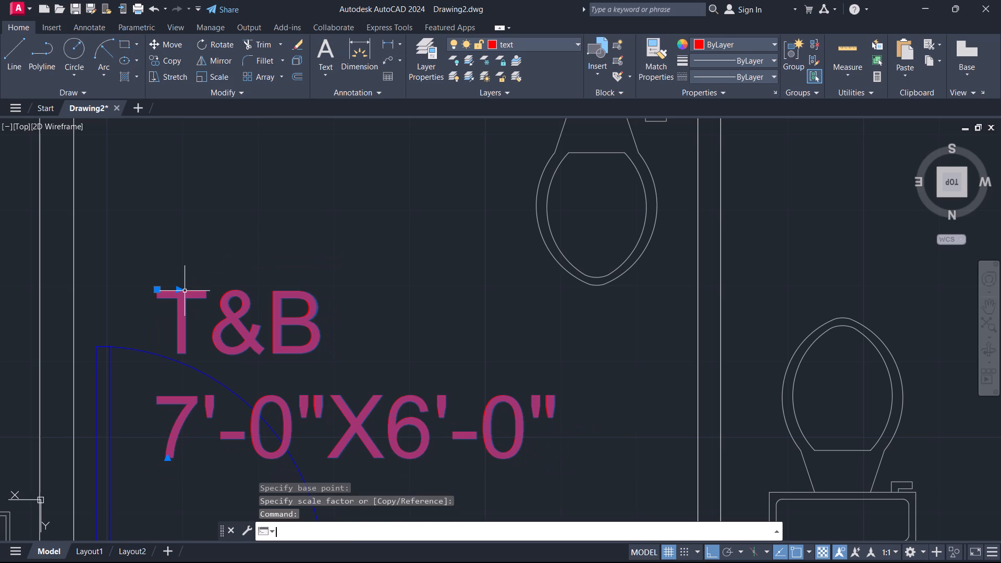
pyautogui.press('Return')
pyautogui.click(156, 291)
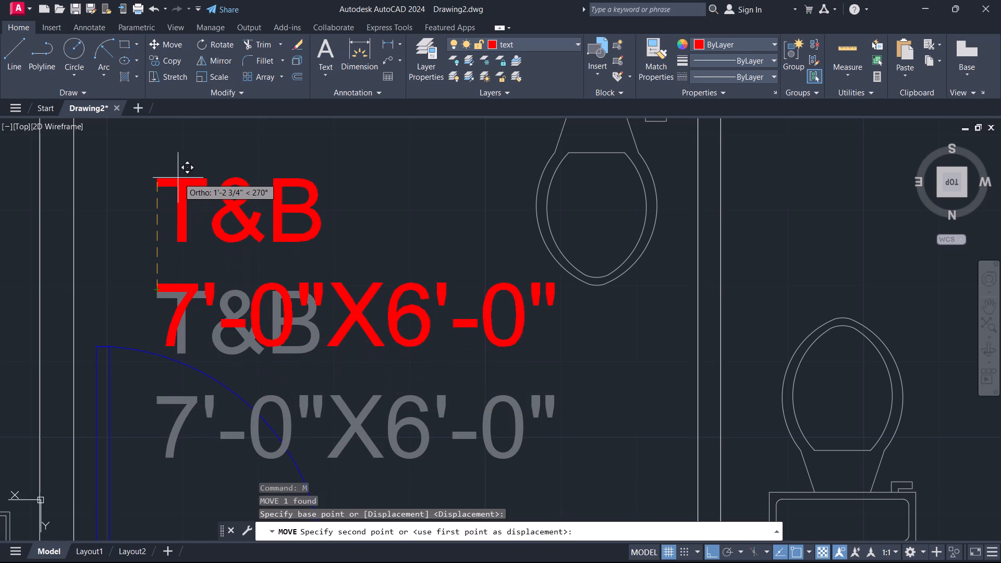
pyautogui.click(178, 178)
# Copy the T&B label from its insertion corner into the adjacent bathroom, beside the toilet, with ortho off.
pyautogui.scroll(-1, 222, 221)
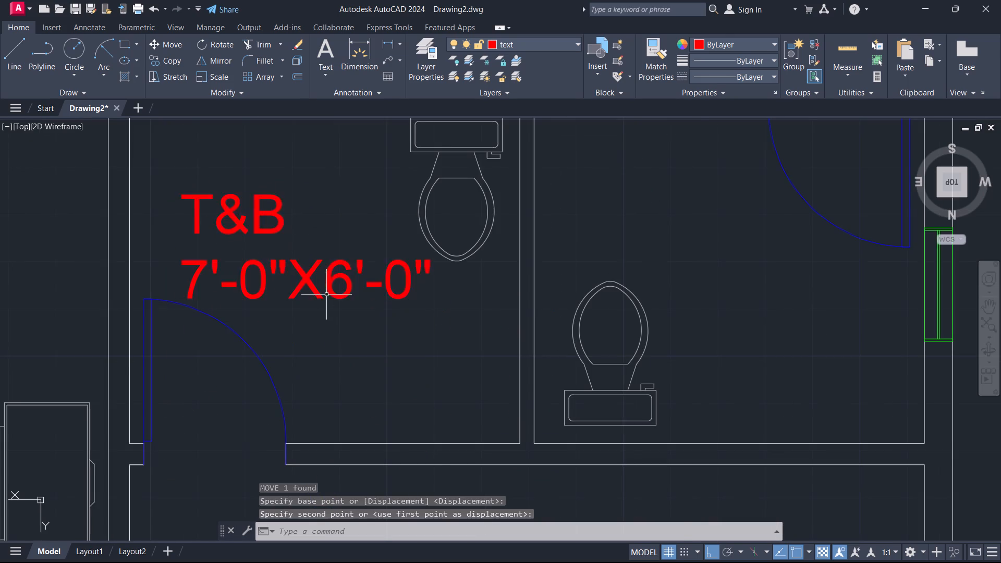
pyautogui.scroll(-1, 328, 300)
pyautogui.click(227, 226)
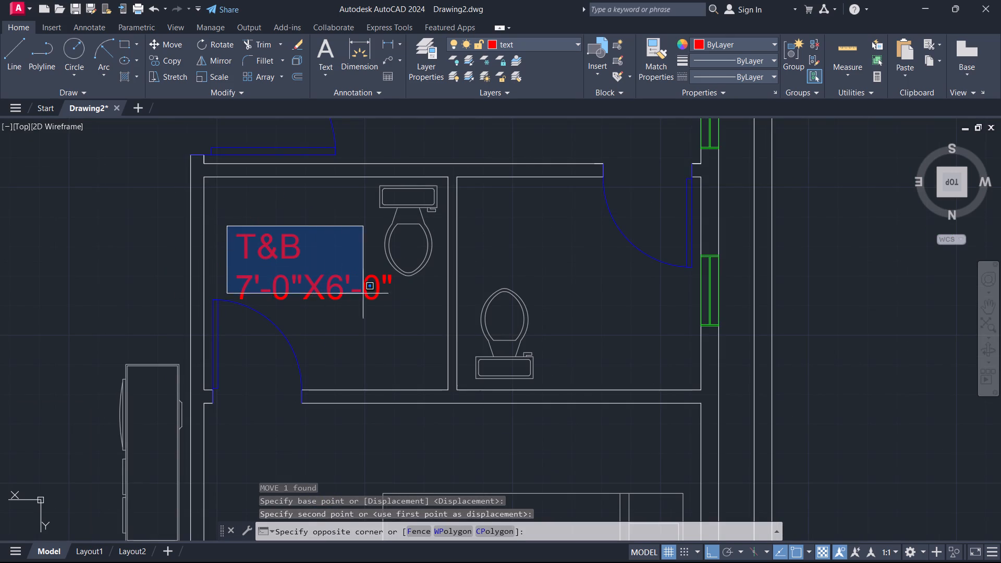
pyautogui.click(367, 316)
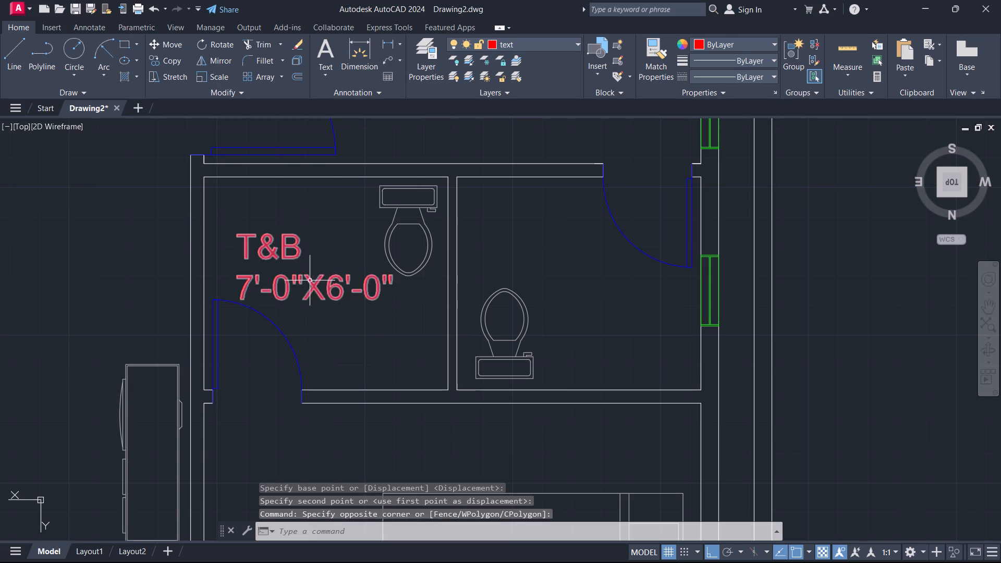
pyautogui.click(242, 235)
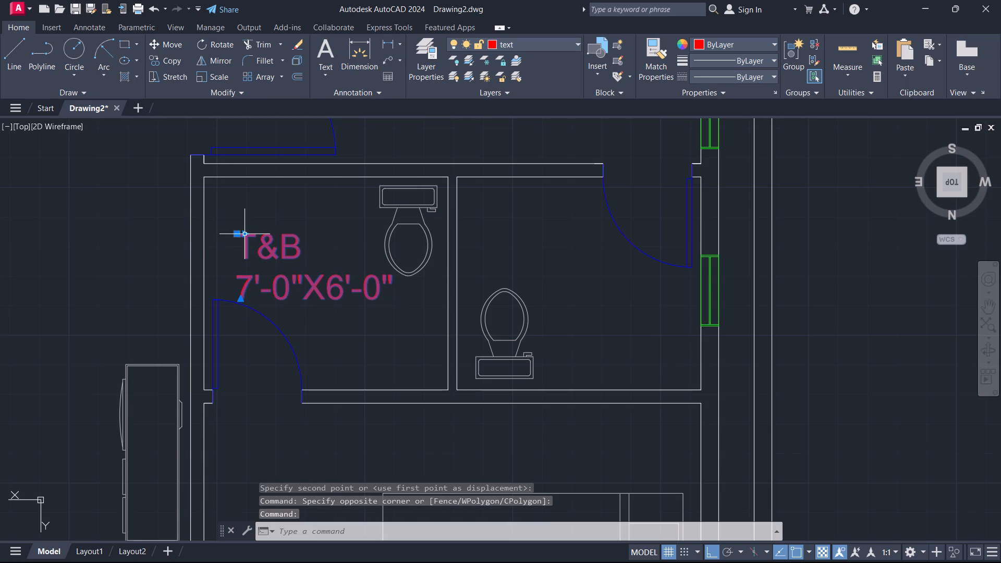
pyautogui.write('CO')
pyautogui.press('Return')
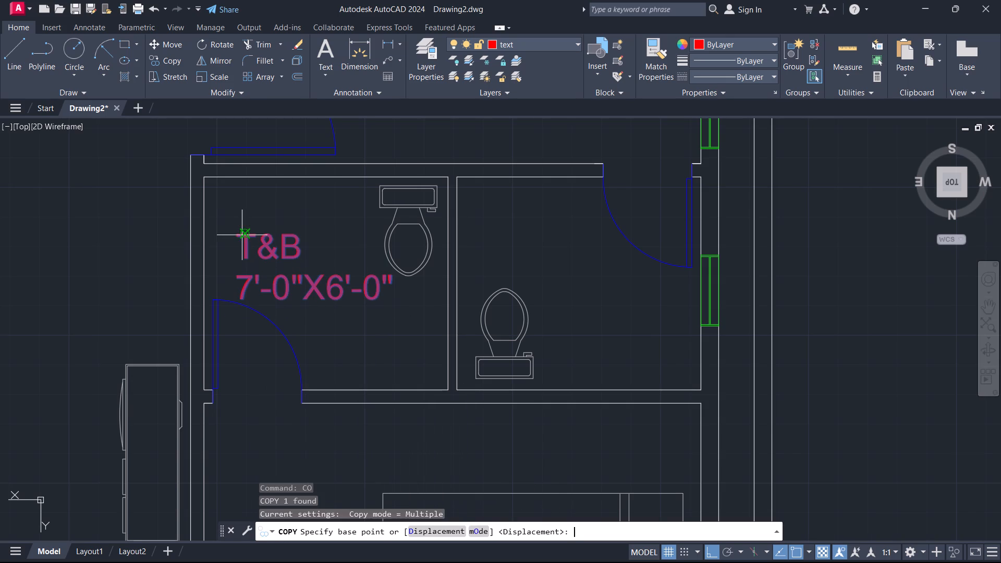
pyautogui.click(238, 234)
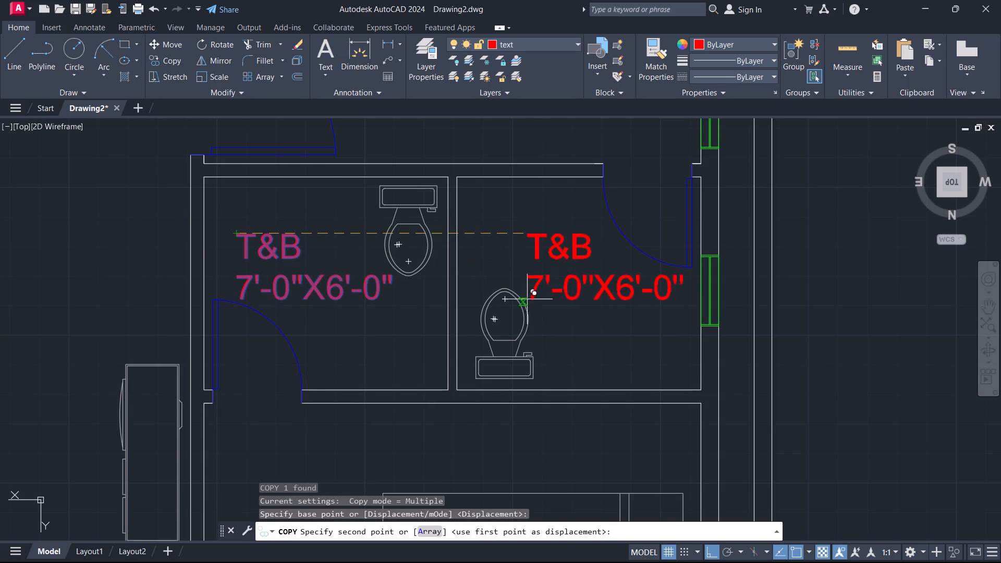
pyautogui.press('F8')
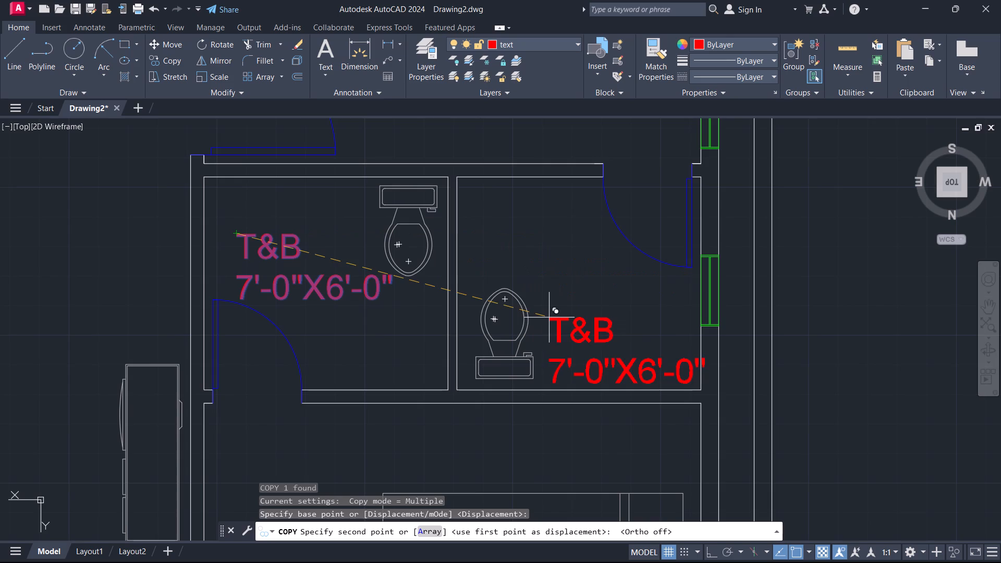
pyautogui.click(537, 289)
# Copy the T&B label into both bathrooms of the adjacent furnished floor plan, beside the toilets, and finish copying.
pyautogui.scroll(-1, 406, 247)
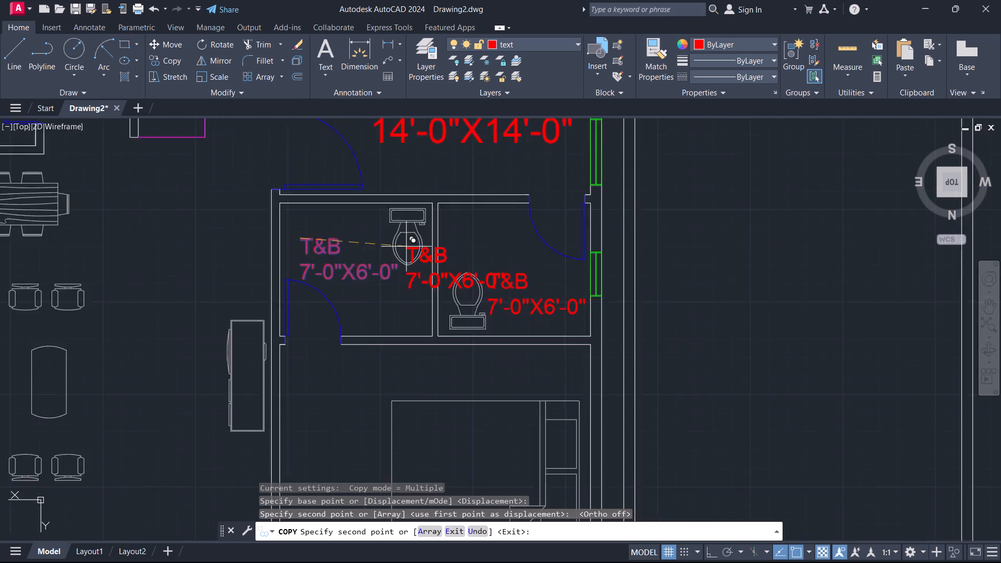
pyautogui.scroll(-3, 406, 247)
pyautogui.moveTo(603, 252); pyautogui.dragTo(422, 252, button='middle')
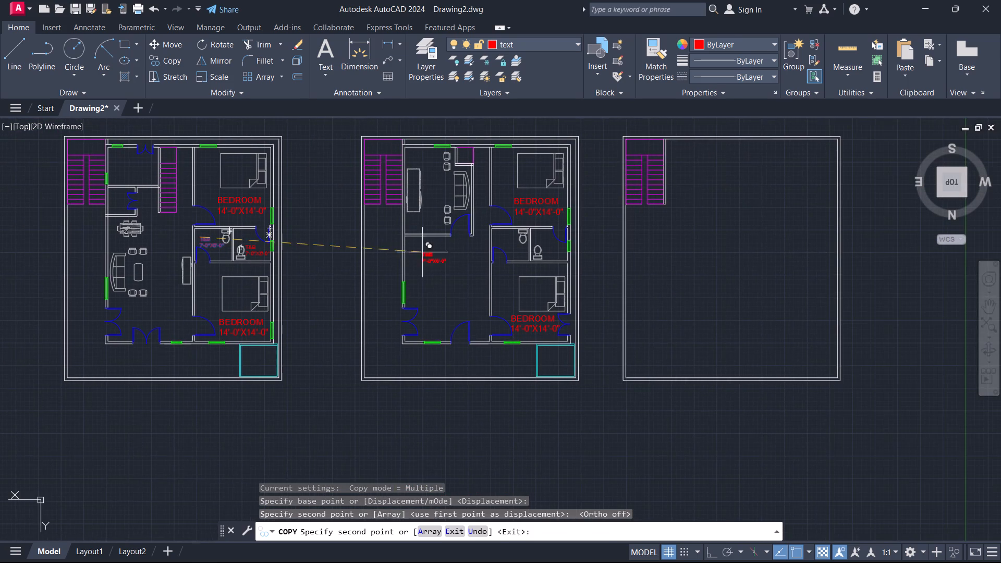
pyautogui.scroll(3, 508, 244)
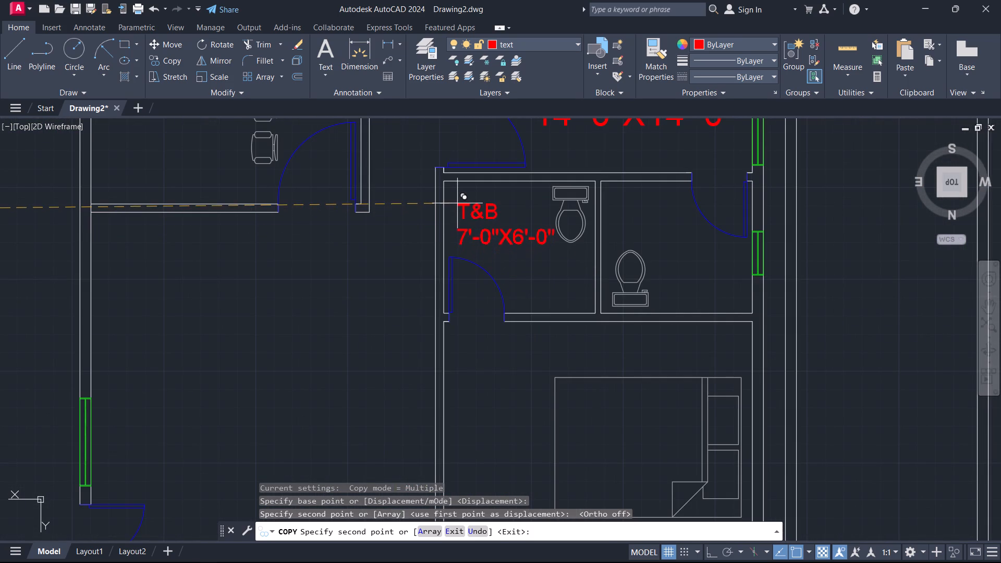
pyautogui.click(457, 203)
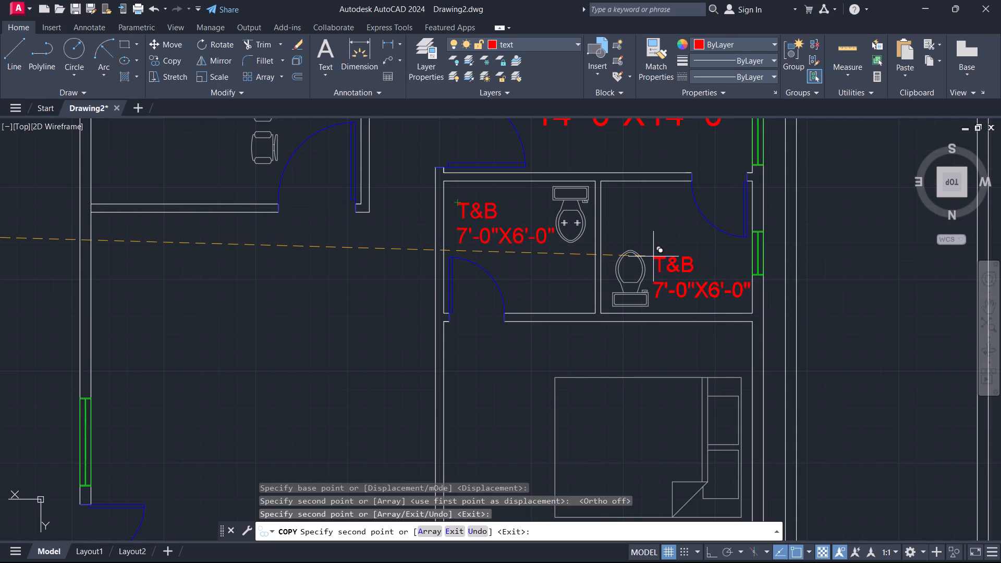
pyautogui.click(653, 256)
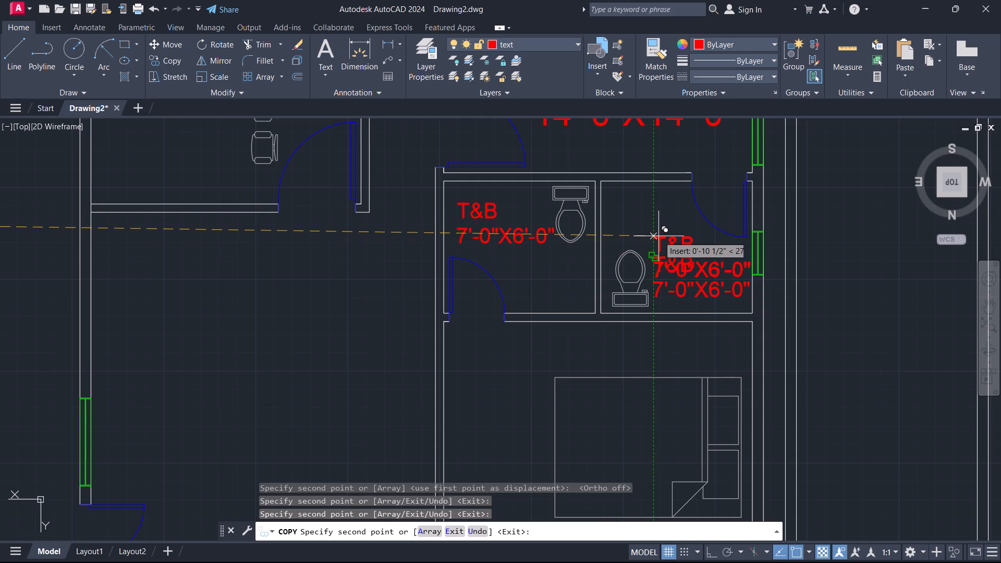
pyautogui.press('Escape')
# Add a multiline text label reading POOJA with 5'-0"X5'-0" below it, inside the small double-door room above the dining table.
pyautogui.scroll(-3, 663, 232)
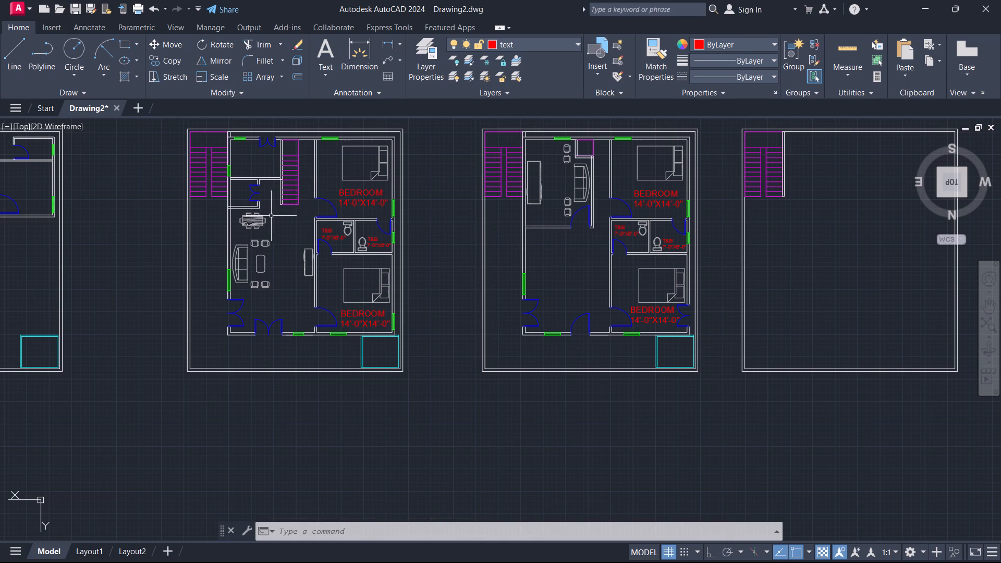
pyautogui.moveTo(269, 218); pyautogui.dragTo(344, 260, button='middle')
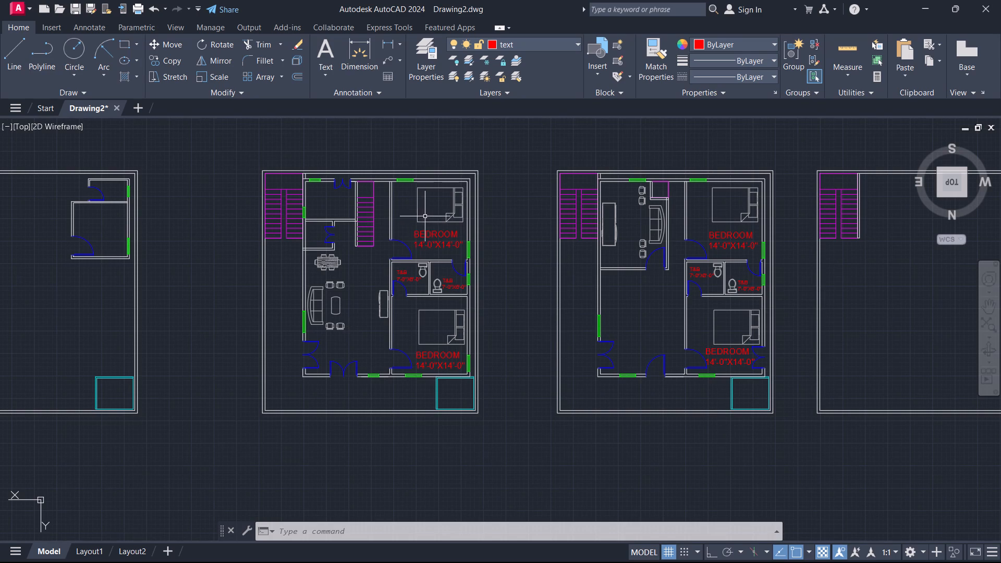
pyautogui.scroll(2, 416, 235)
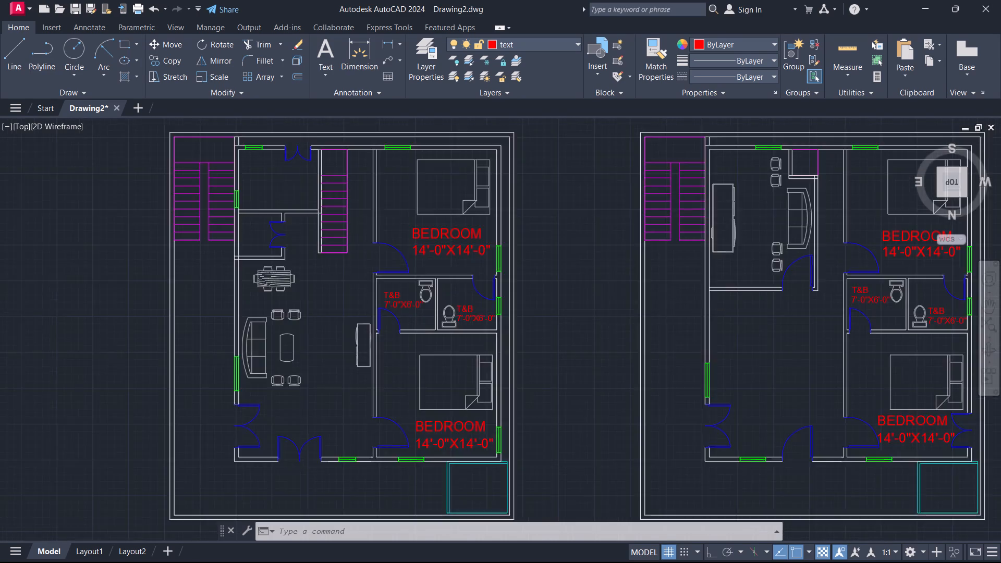
pyautogui.moveTo(166, 230); pyautogui.dragTo(273, 242)
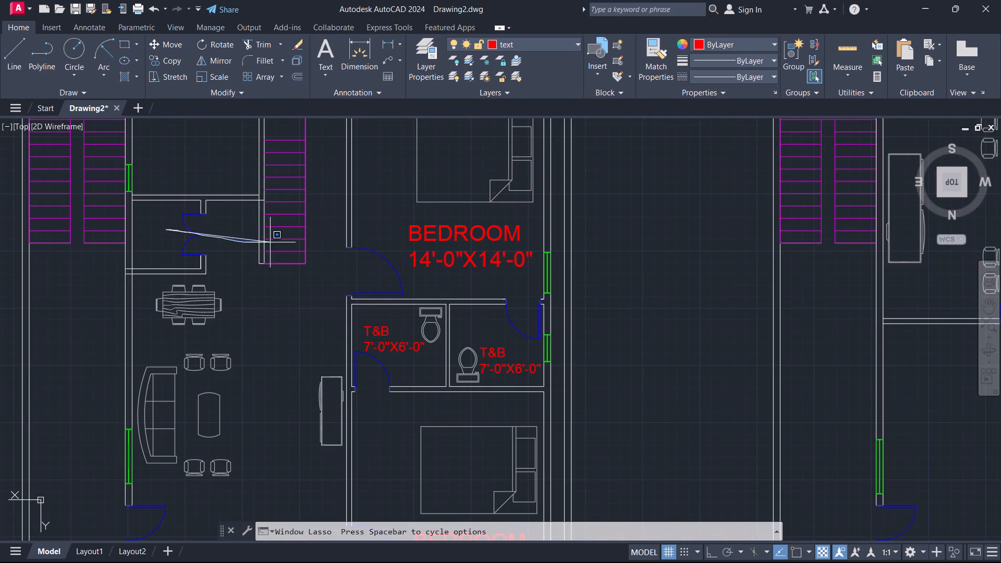
pyautogui.moveTo(273, 242); pyautogui.dragTo(275, 242)
pyautogui.moveTo(226, 236); pyautogui.dragTo(307, 252, button='middle')
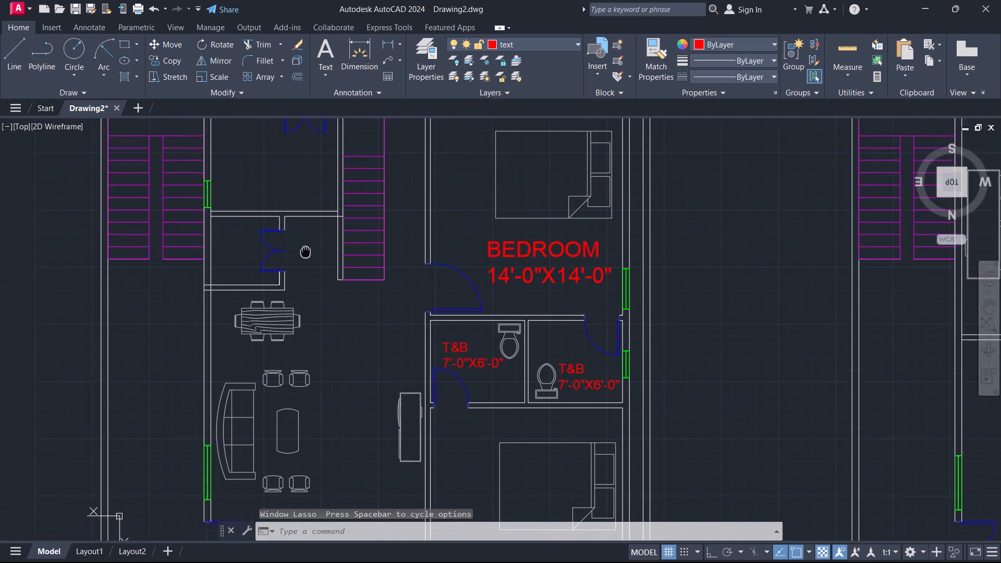
pyautogui.moveTo(307, 252); pyautogui.dragTo(360, 251, button='middle')
pyautogui.scroll(1, 270, 244)
pyautogui.moveTo(270, 244); pyautogui.dragTo(299, 252, button='middle')
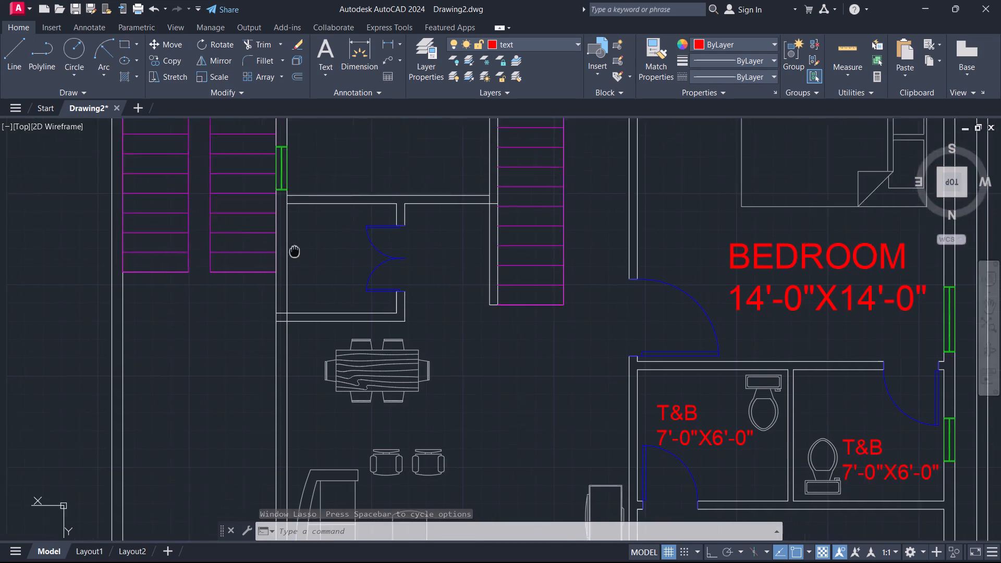
pyautogui.moveTo(299, 252); pyautogui.dragTo(341, 264, button='middle')
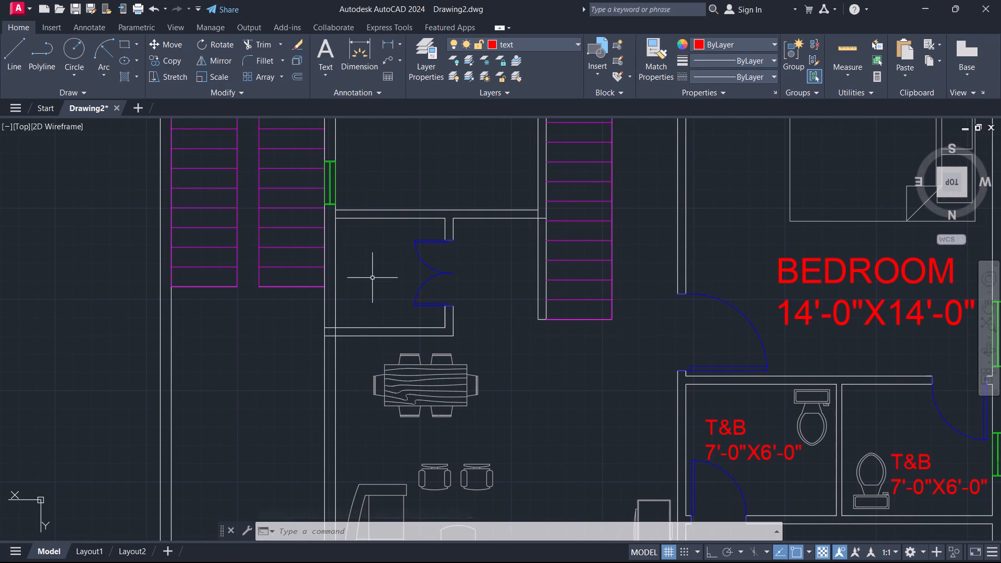
pyautogui.write('MY')
pyautogui.press('BackSpace')
pyautogui.press('t')
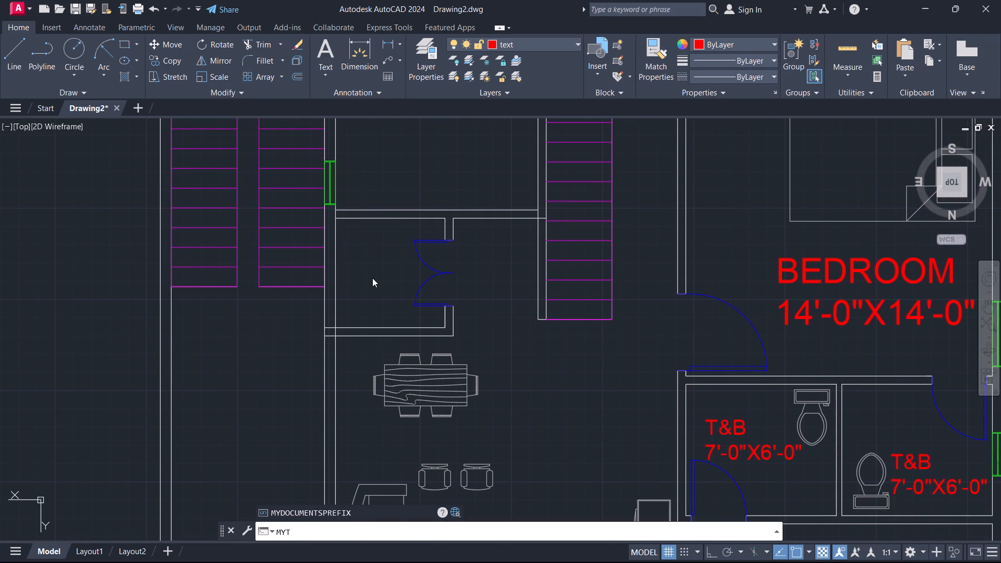
pyautogui.press('Return')
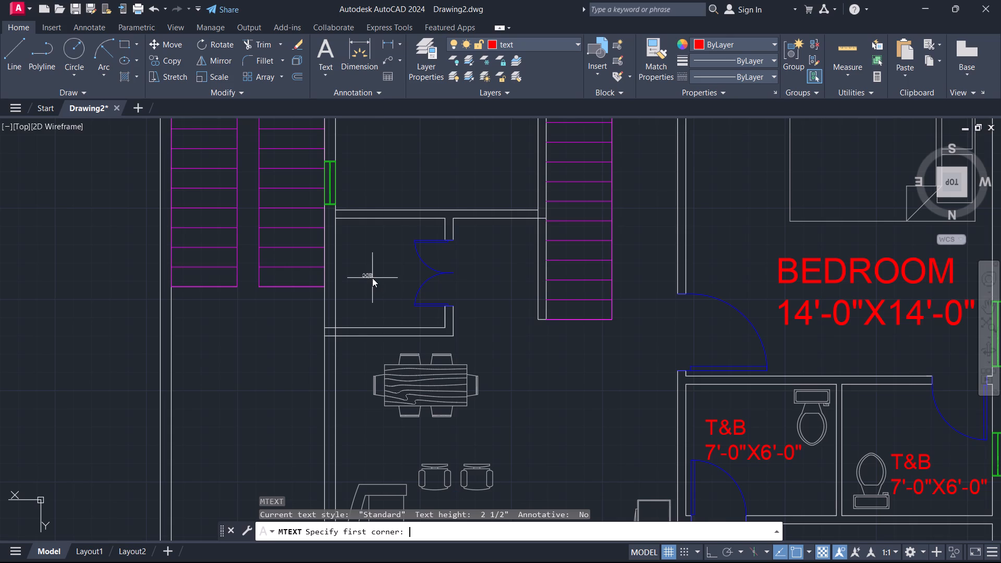
pyautogui.click(349, 304)
pyautogui.click(348, 288)
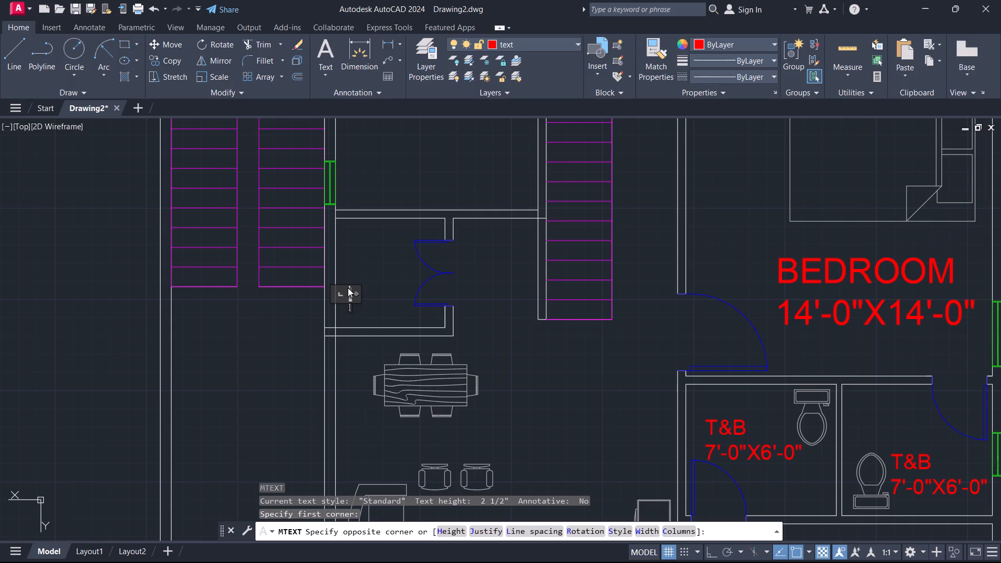
pyautogui.write('PO')
pyautogui.press('o')
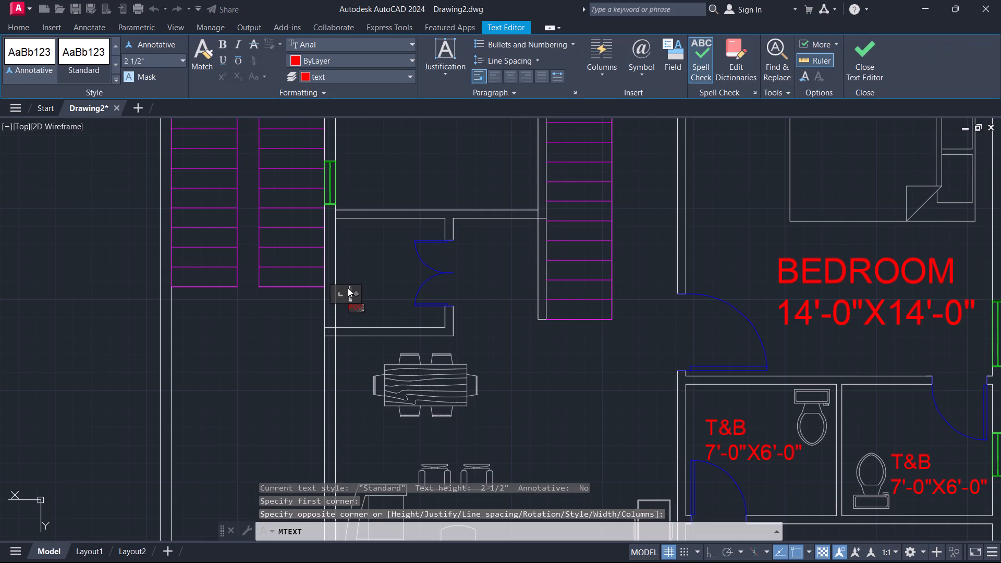
pyautogui.write('JA')
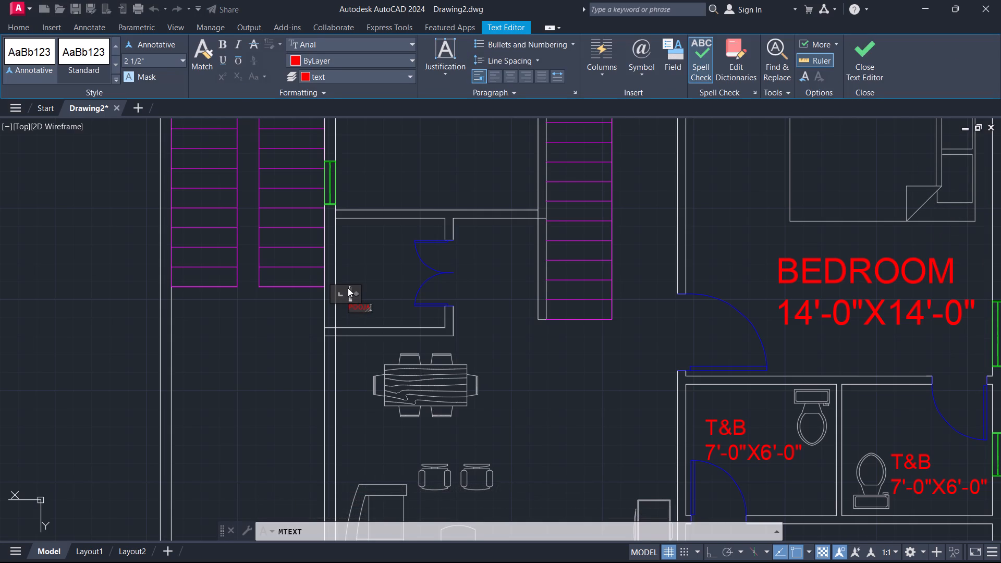
pyautogui.press('Return')
pyautogui.press('5')
pyautogui.press("'")
pyautogui.write('-0"')
pyautogui.press('x')
pyautogui.write("5'")
pyautogui.write('-0"')
pyautogui.click(393, 317)
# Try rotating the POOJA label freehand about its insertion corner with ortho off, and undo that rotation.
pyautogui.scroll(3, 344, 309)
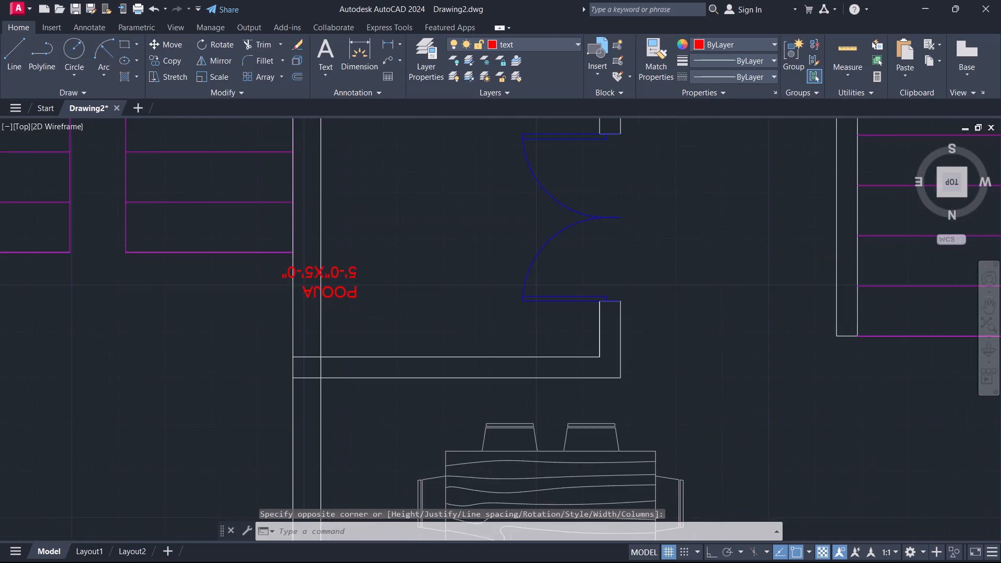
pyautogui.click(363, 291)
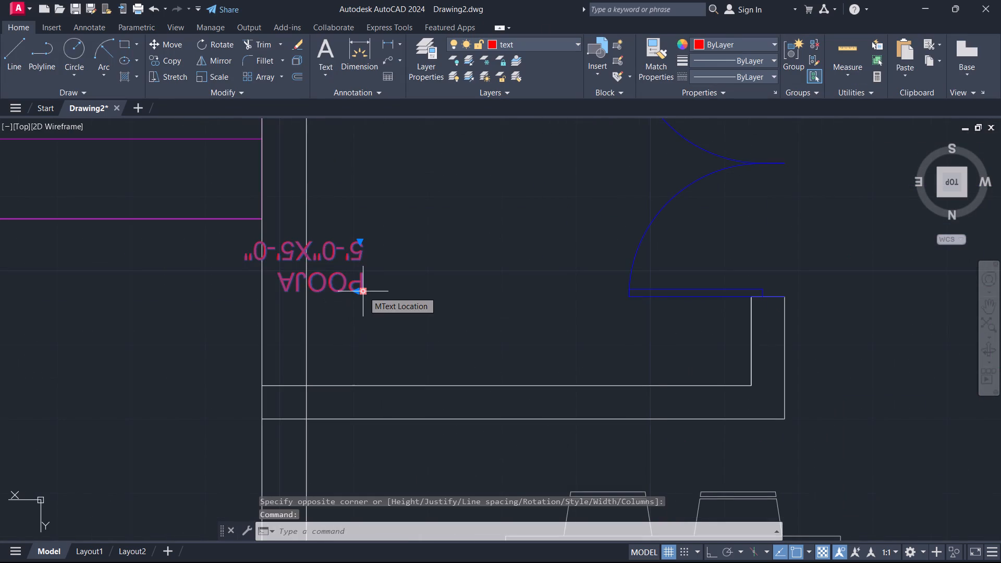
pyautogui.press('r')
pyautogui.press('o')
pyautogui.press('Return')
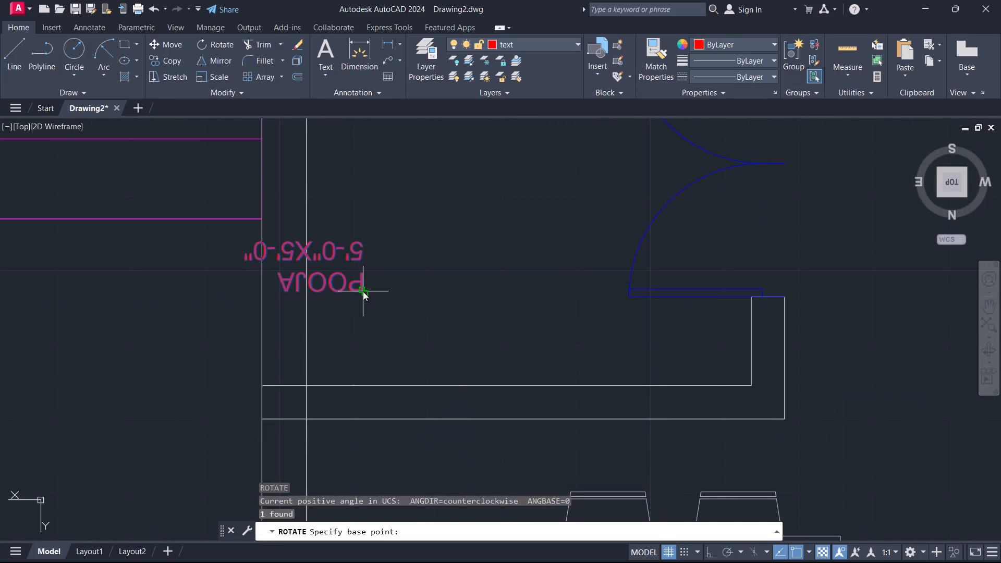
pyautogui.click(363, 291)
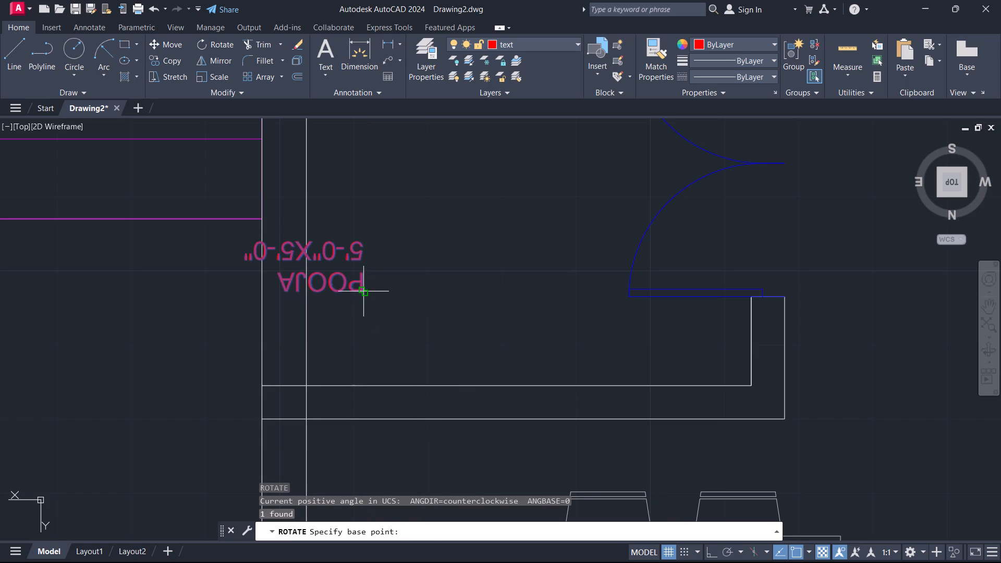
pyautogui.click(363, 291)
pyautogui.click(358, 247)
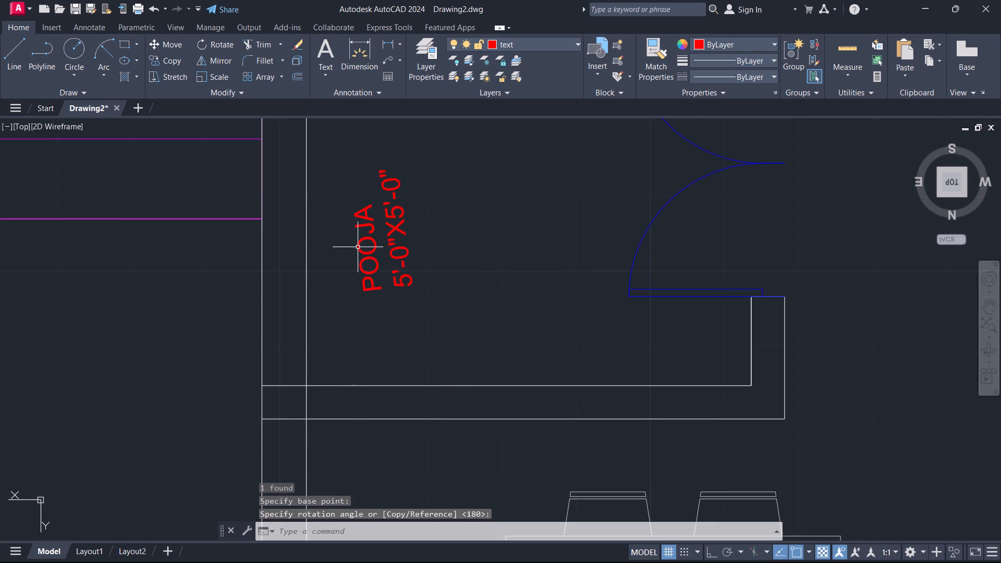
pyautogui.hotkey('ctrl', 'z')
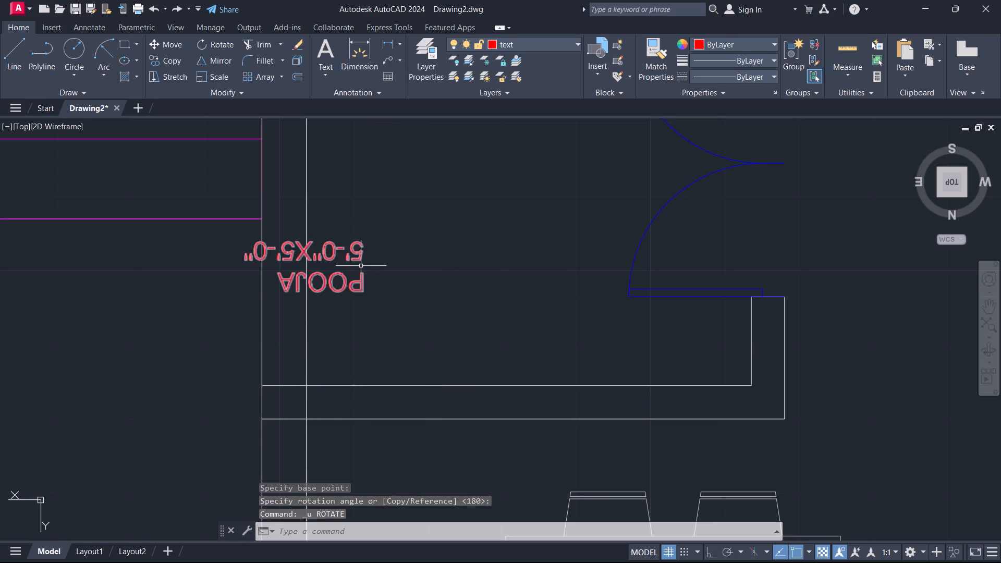
# Rotate the POOJA label a quarter turn about its insertion corner with ortho on, so it reads vertically upward.
pyautogui.click(360, 281)
pyautogui.write('RO')
pyautogui.press('Return')
pyautogui.click(360, 281)
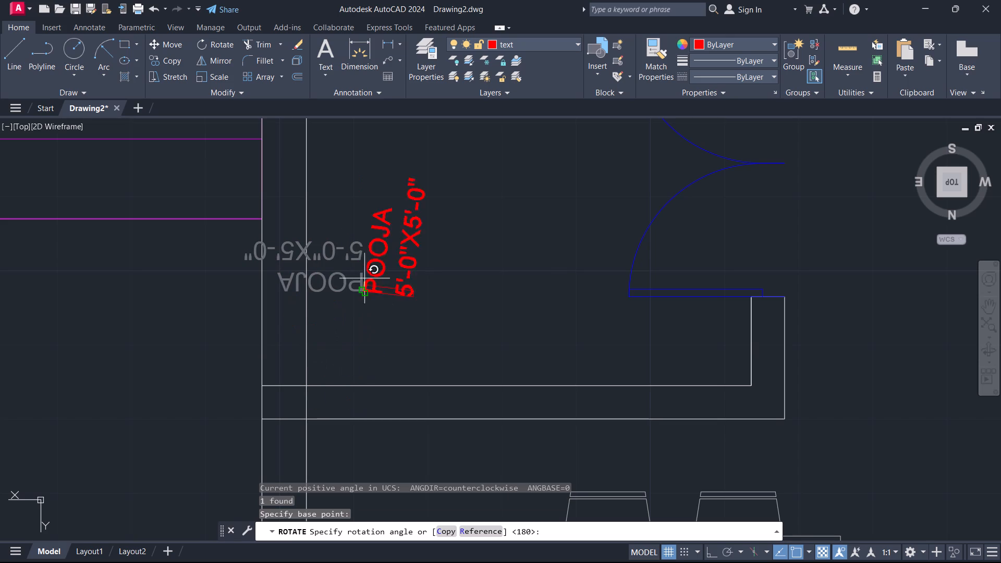
pyautogui.press('F8')
pyautogui.click(362, 174)
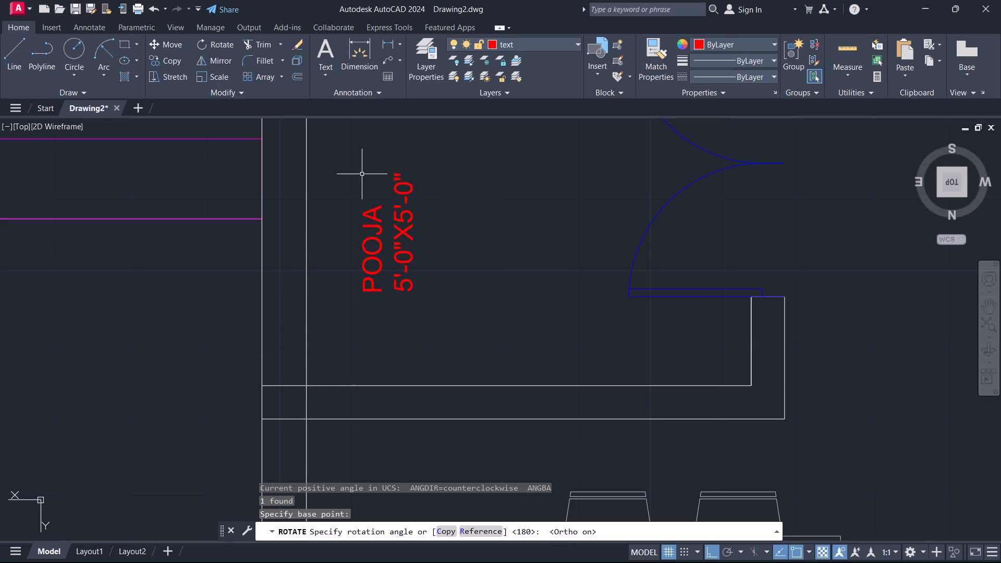
pyautogui.press('Escape')
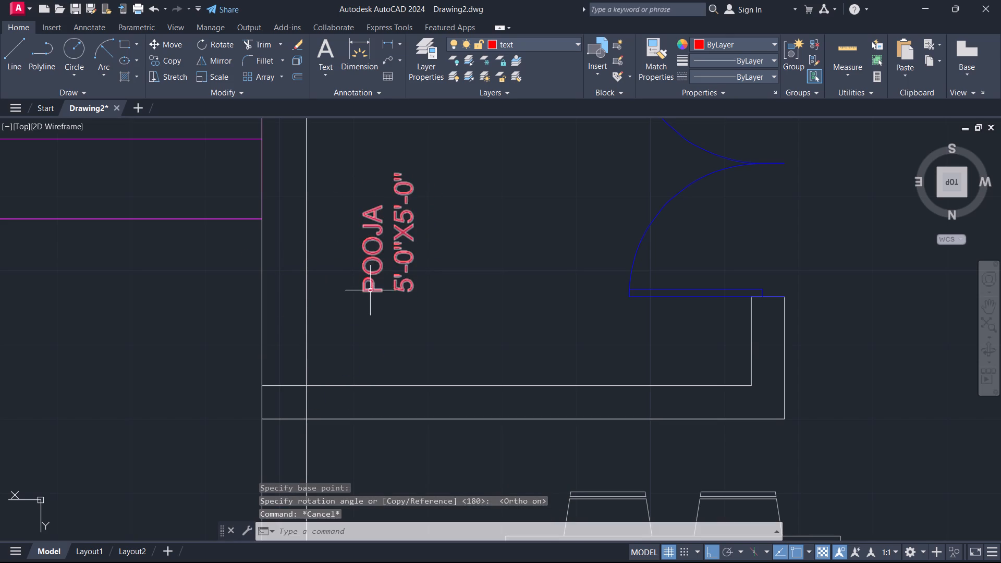
# Scale the vertical POOJA label freehand from its insertion corner to about twice its size.
pyautogui.click(370, 290)
pyautogui.write('SC')
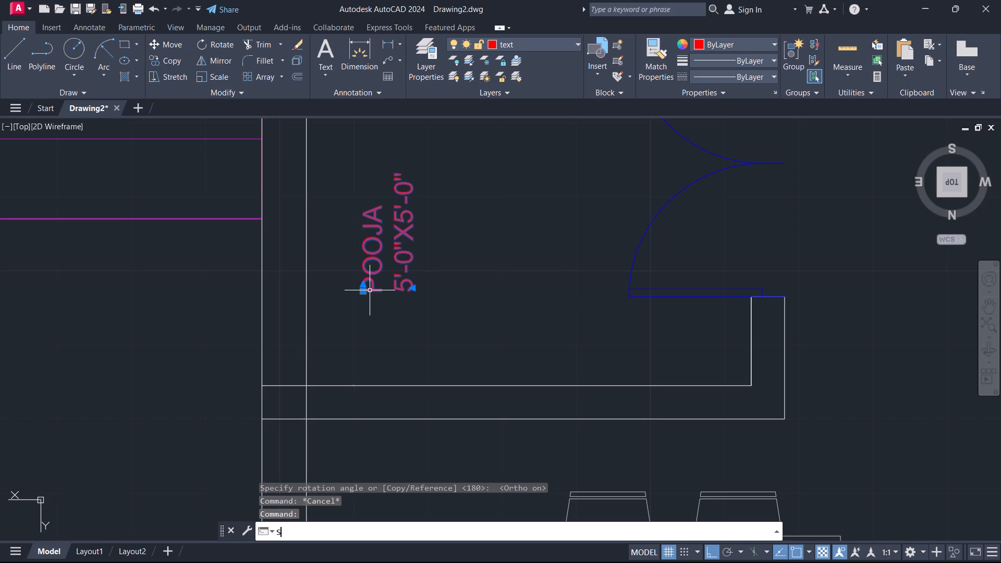
pyautogui.press('Return')
pyautogui.click(359, 293)
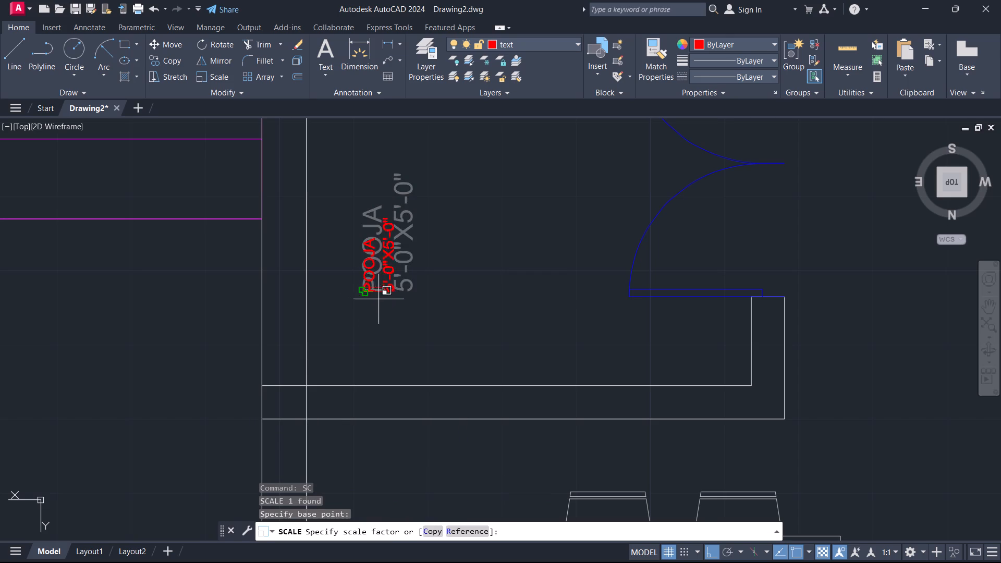
pyautogui.scroll(-1, 396, 308)
pyautogui.moveTo(397, 308); pyautogui.dragTo(411, 328, button='middle')
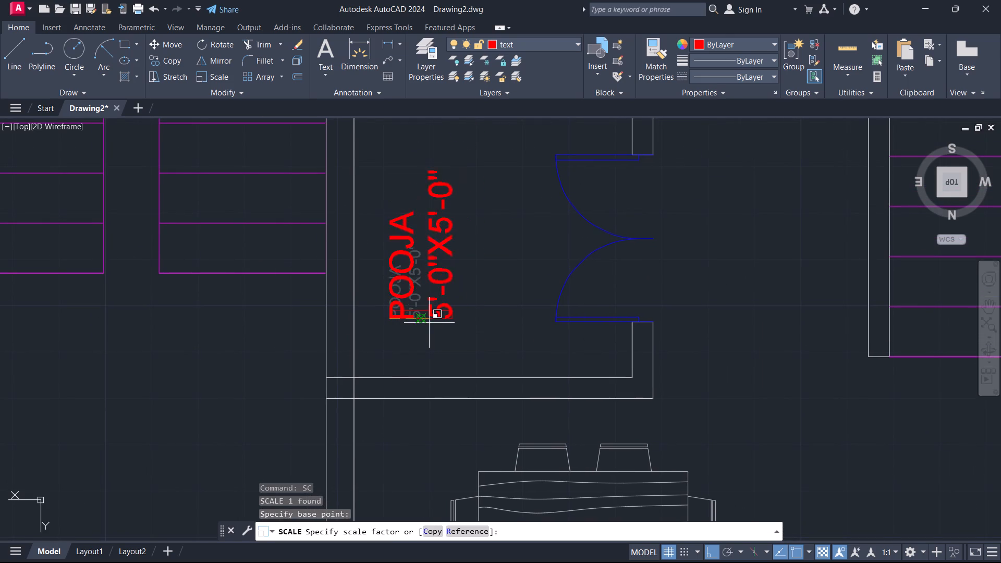
pyautogui.click(429, 324)
# Scale the vertical POOJA label freehand from its insertion corner to about twice its size.
pyautogui.scroll(-1, 456, 326)
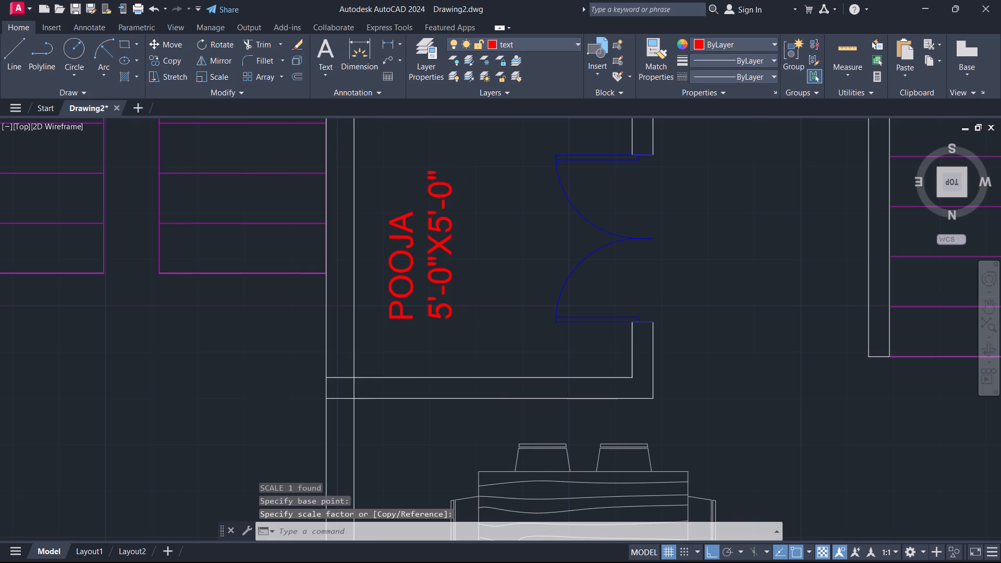
pyautogui.click(413, 323)
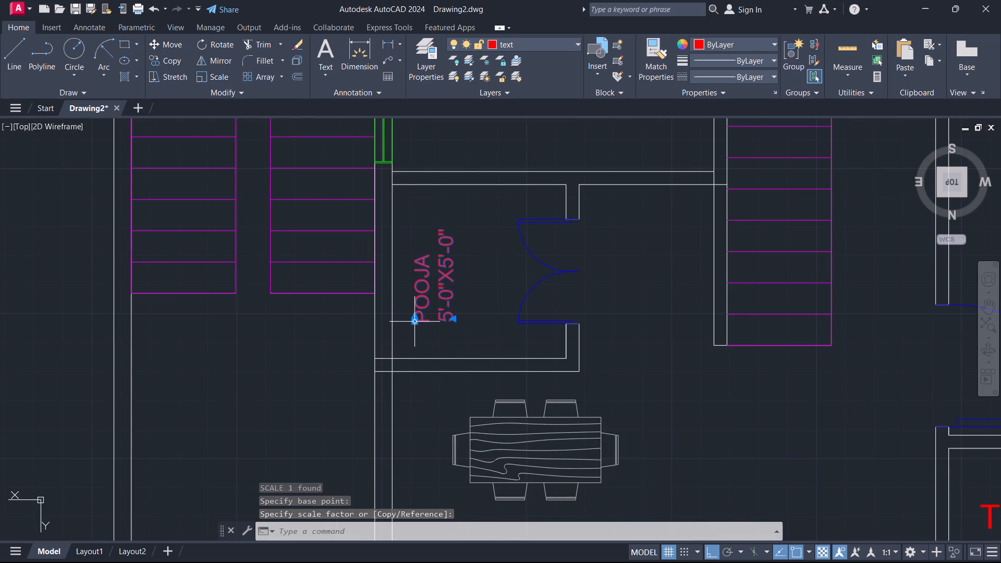
pyautogui.write('SC')
pyautogui.press('Return')
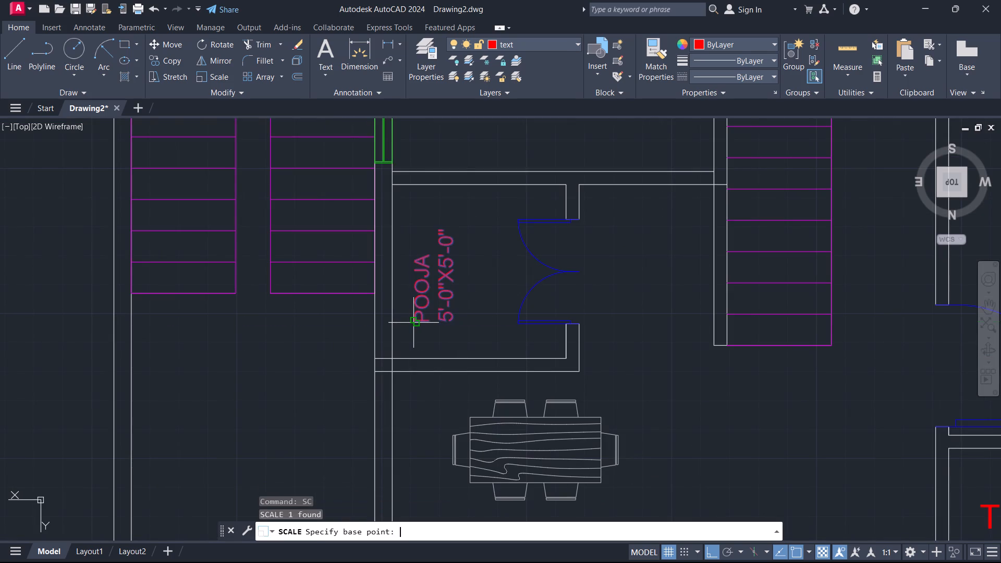
pyautogui.click(411, 322)
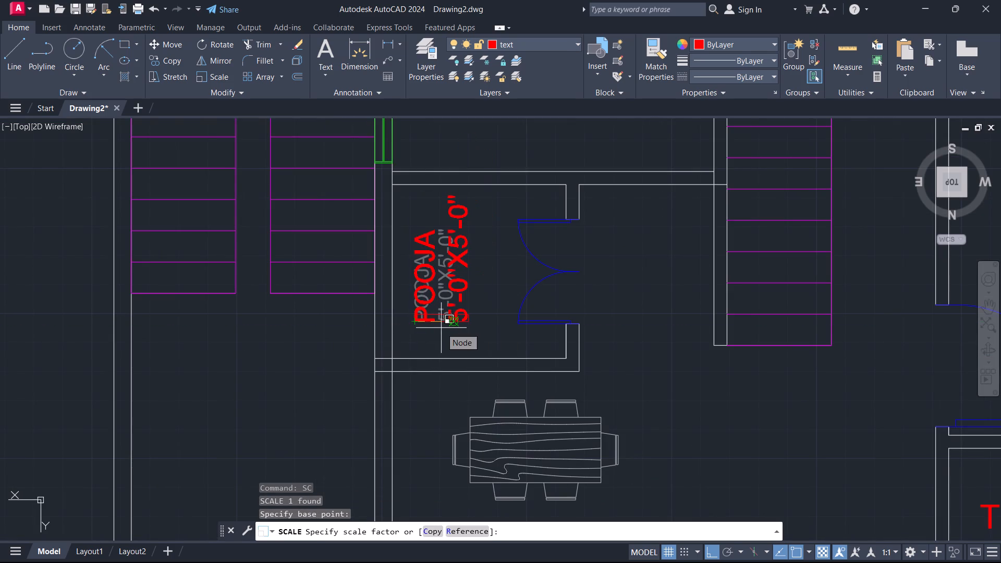
pyautogui.click(442, 328)
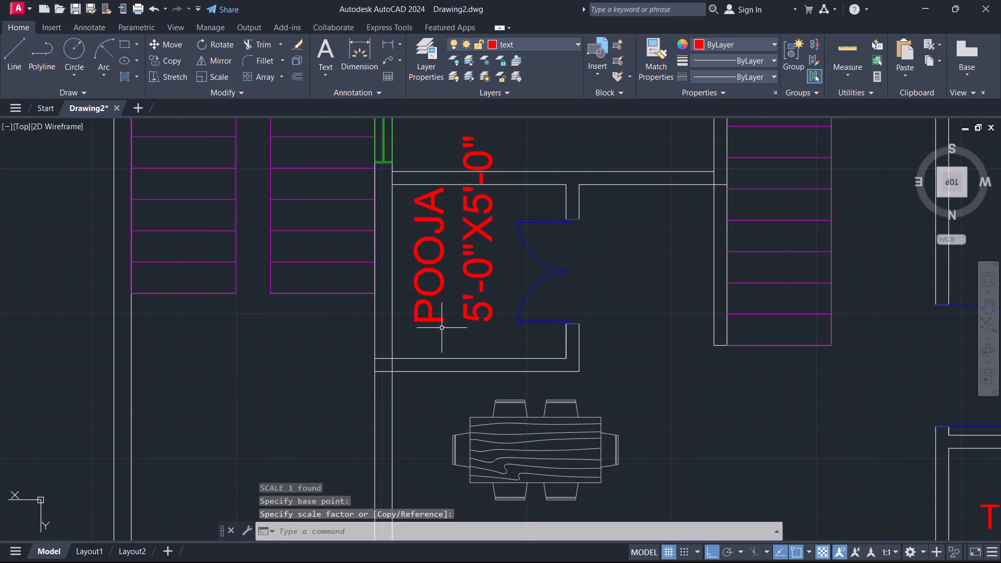
# Move the POOJA label straight down so its start sits just above the pooja room's lower wall.
pyautogui.click(423, 323)
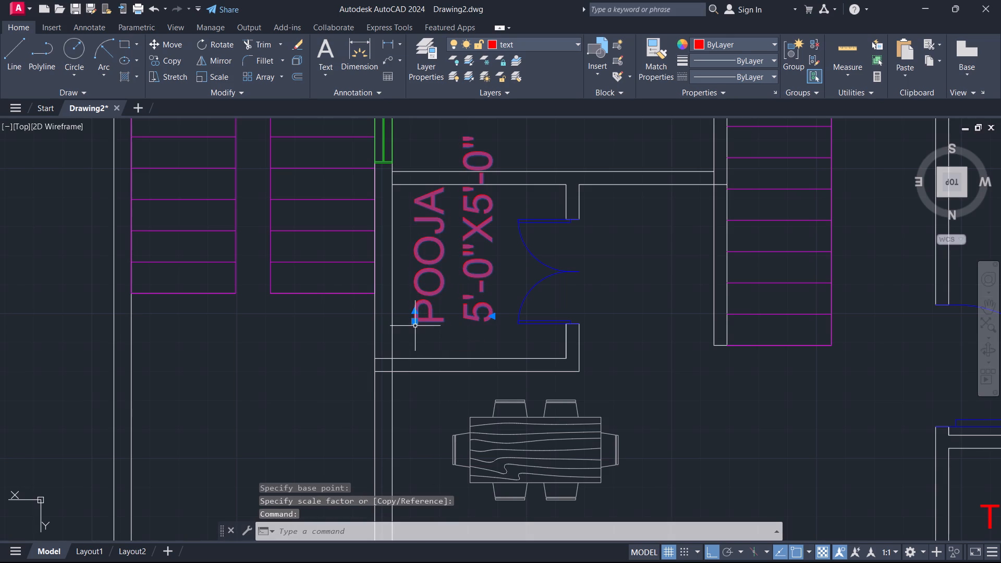
pyautogui.press('m')
pyautogui.press('Return')
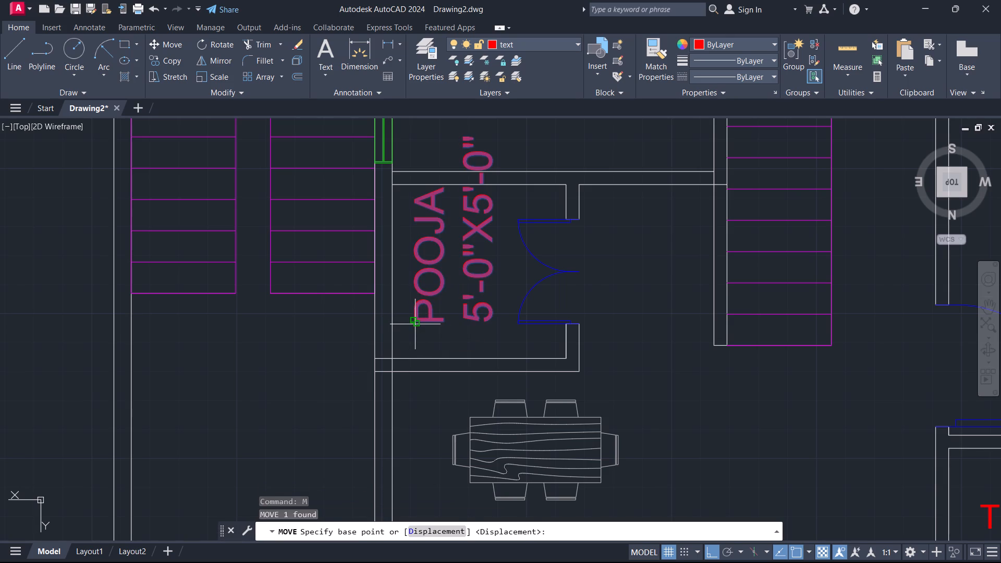
pyautogui.click(415, 324)
pyautogui.click(414, 348)
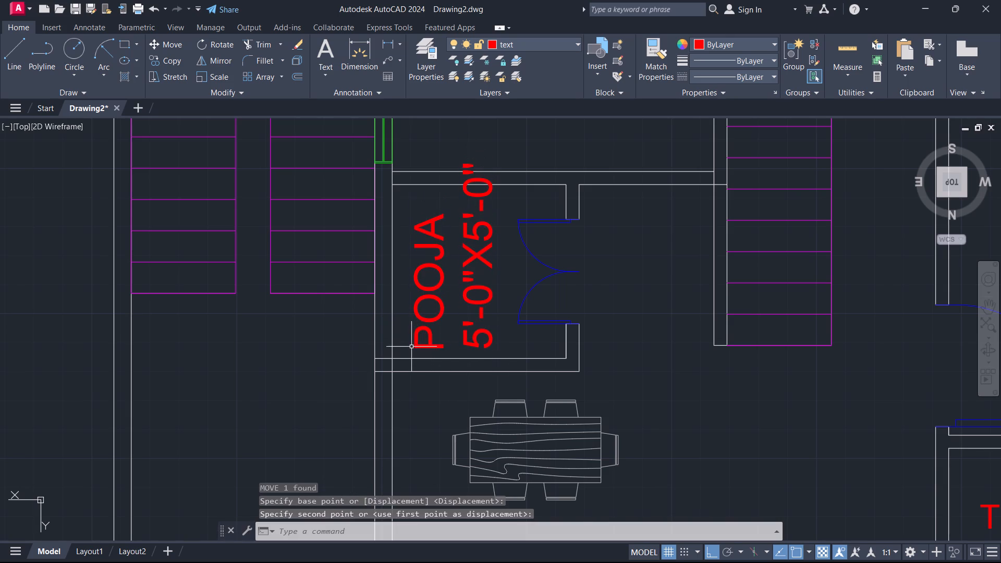
# Scale the POOJA label down freehand from its insertion corner to about four-fifths size, so it fits between the room's walls.
pyautogui.click(416, 346)
pyautogui.write('SC')
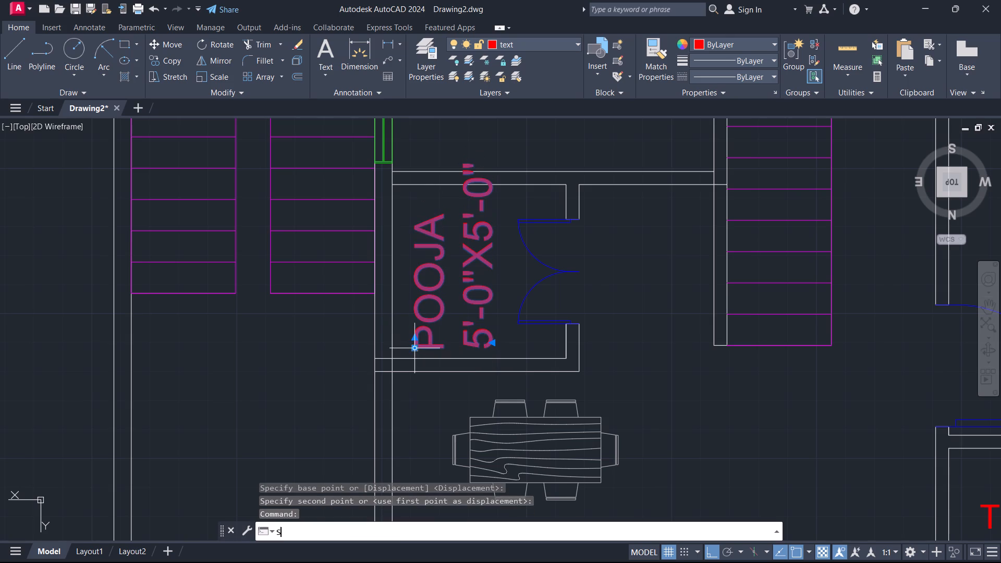
pyautogui.press('Return')
pyautogui.click(416, 346)
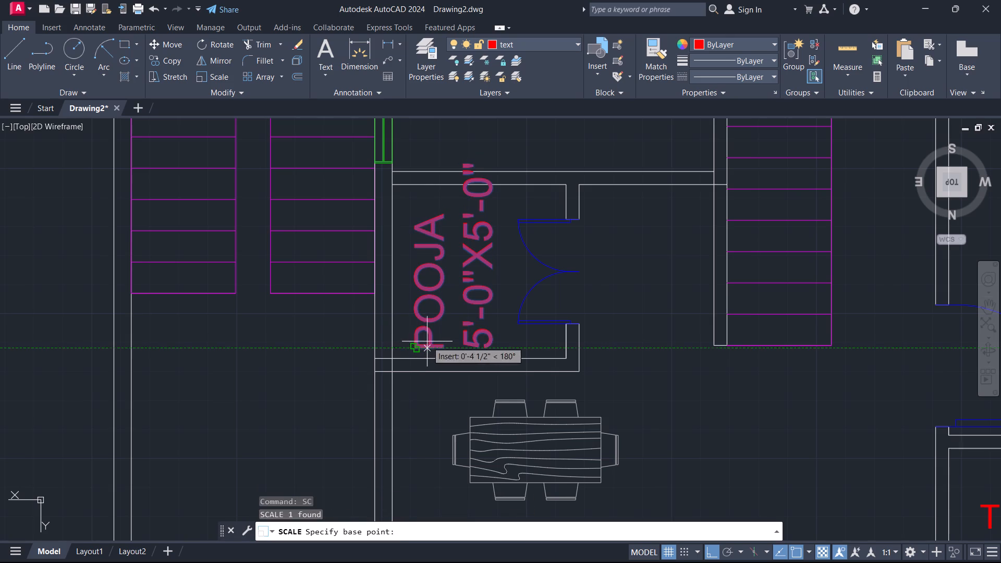
pyautogui.click(414, 347)
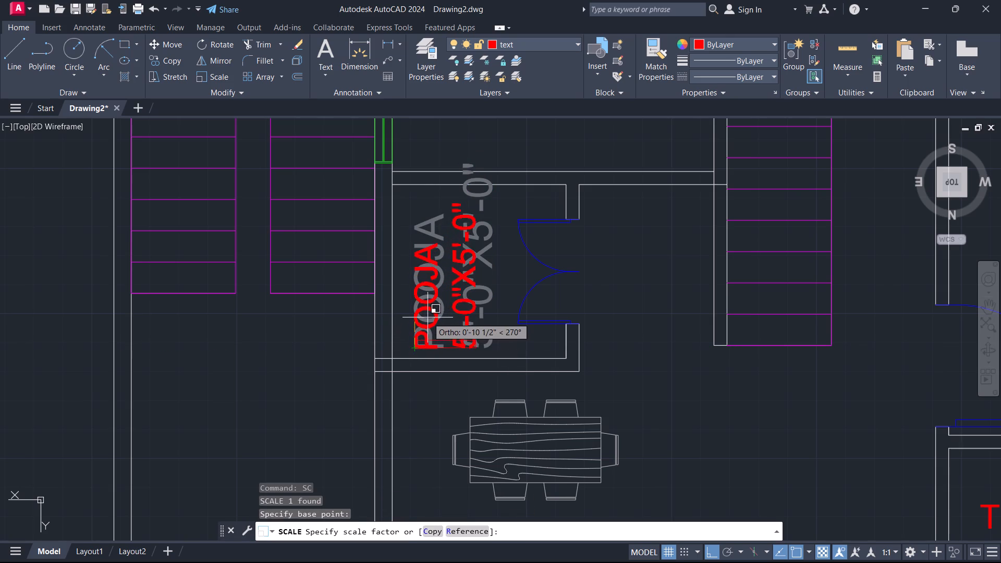
pyautogui.click(428, 317)
# Add a multiline text label reading KITCHEN with 9'-0"X7'-0" below it, in the double-door room above the pooja room.
pyautogui.scroll(-2, 453, 290)
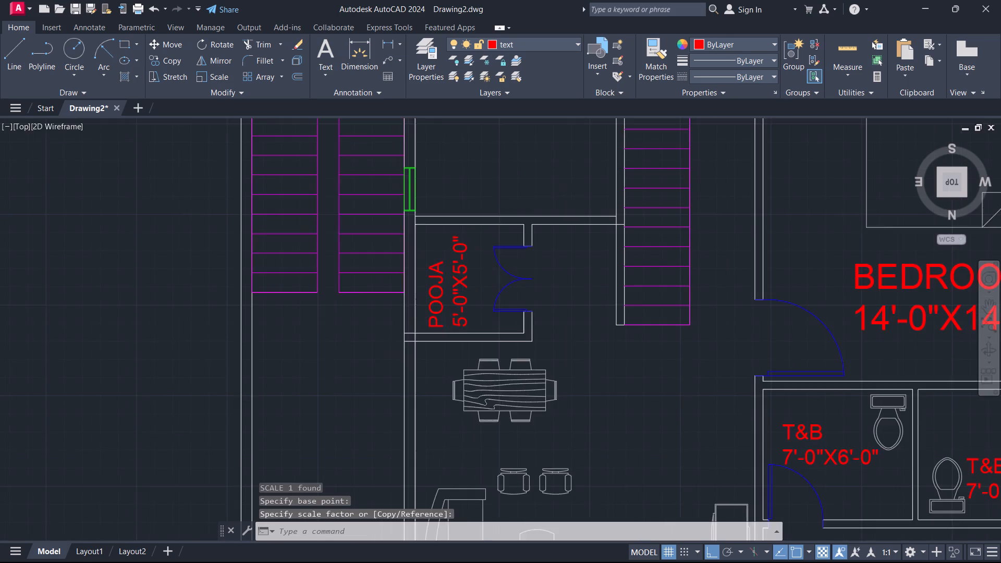
pyautogui.moveTo(500, 200); pyautogui.dragTo(474, 246, button='middle')
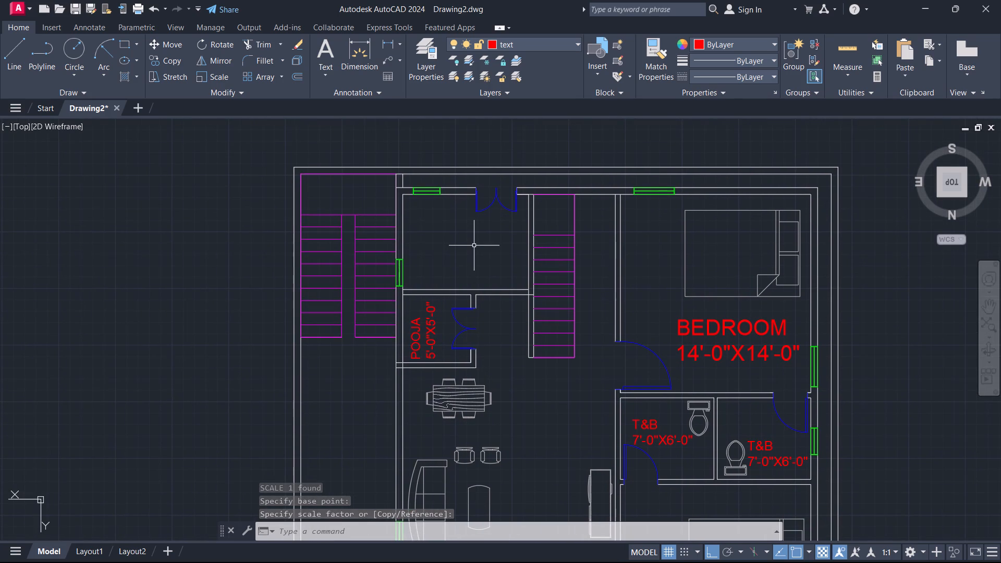
pyautogui.scroll(-1, 474, 246)
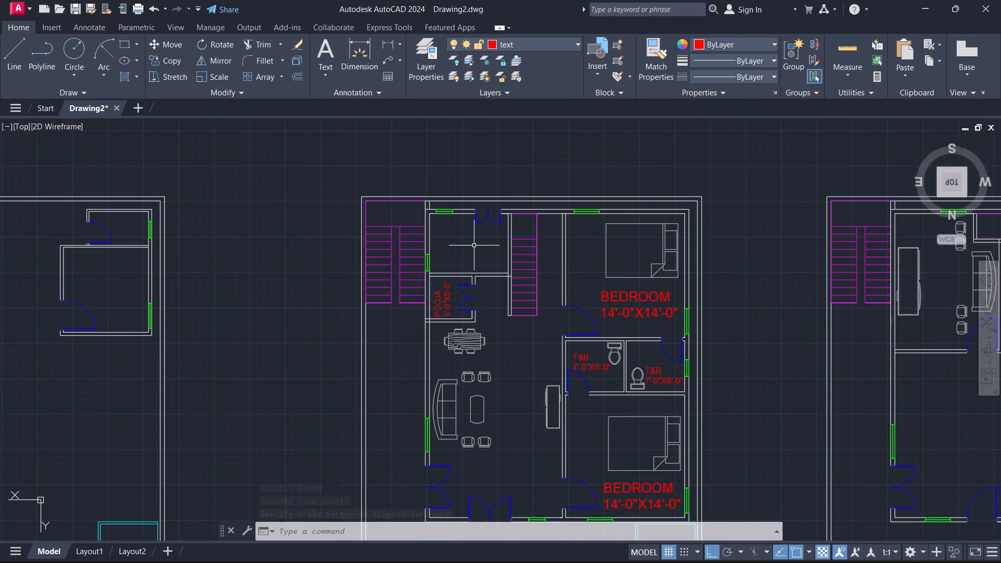
pyautogui.moveTo(474, 246); pyautogui.dragTo(418, 241, button='middle')
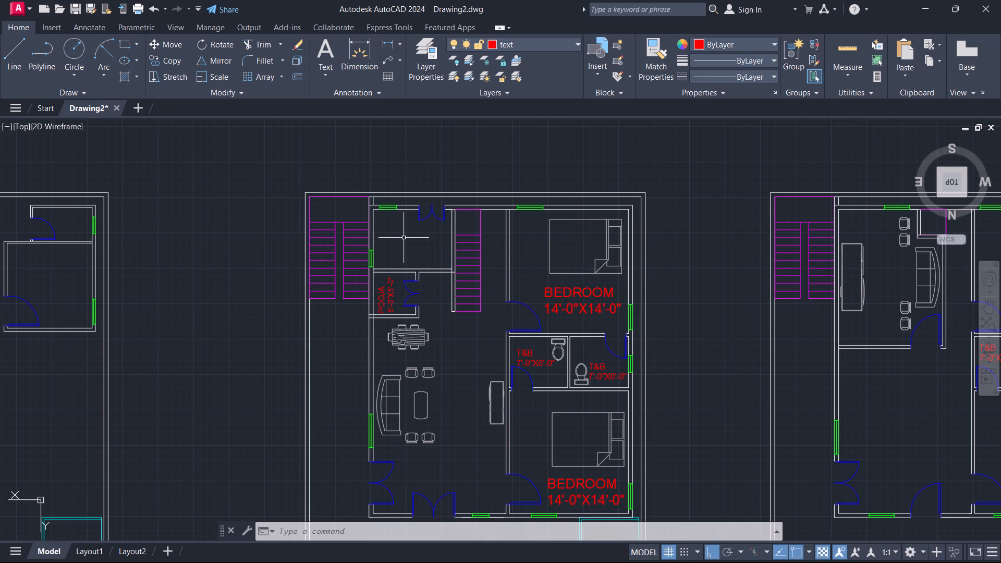
pyautogui.scroll(2, 395, 239)
pyautogui.press('m')
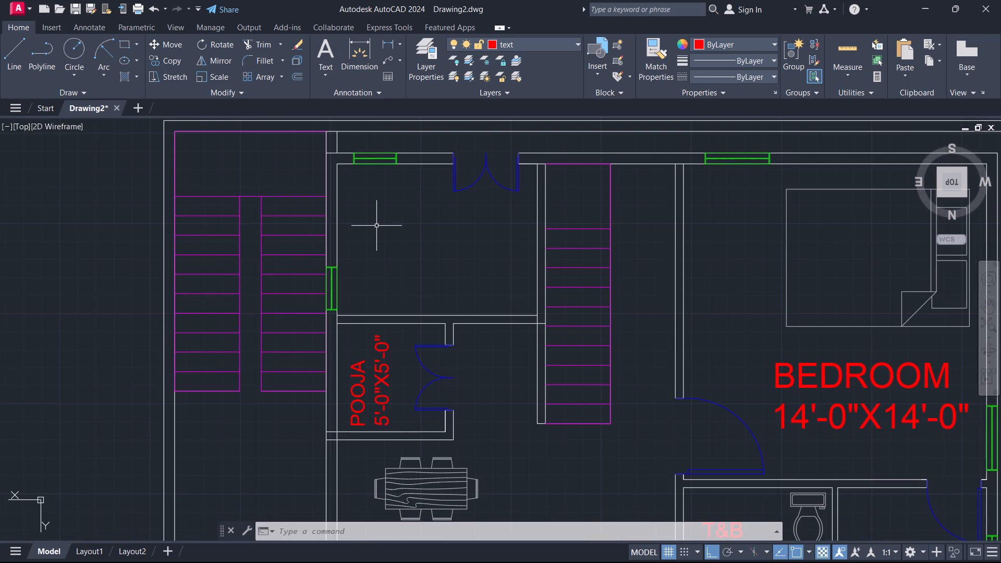
pyautogui.press('t')
pyautogui.press('Return')
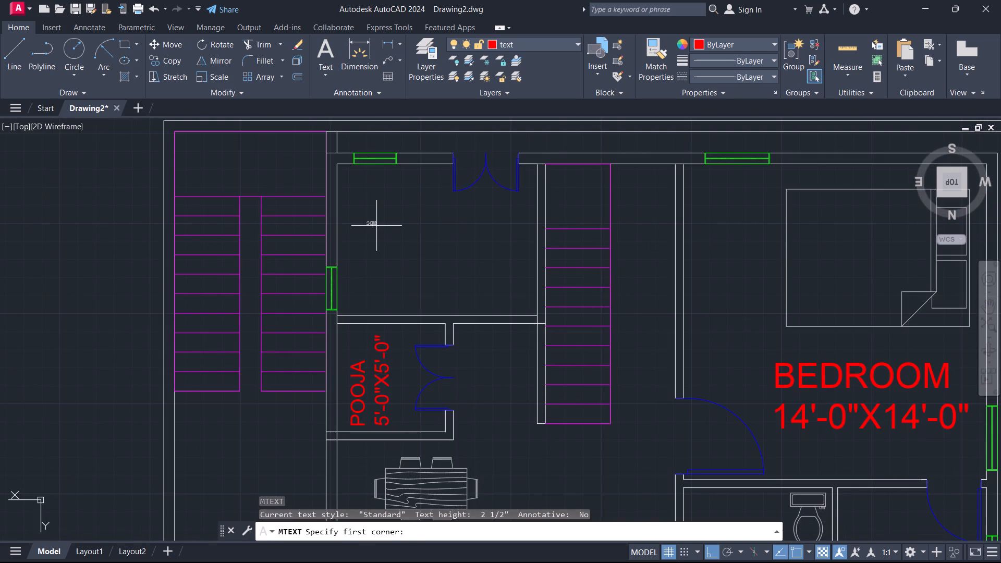
pyautogui.click(367, 233)
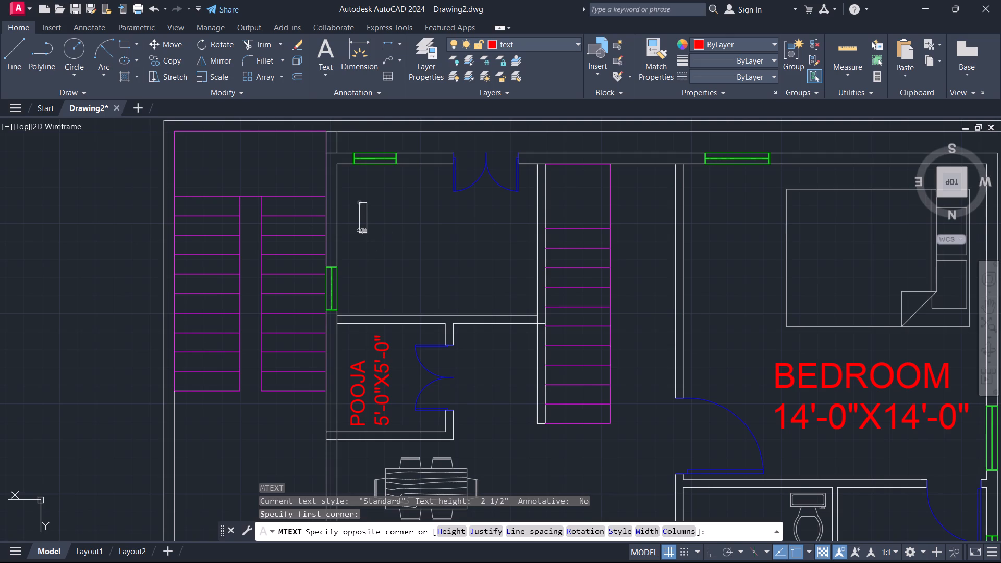
pyautogui.click(359, 202)
pyautogui.write('KITCH')
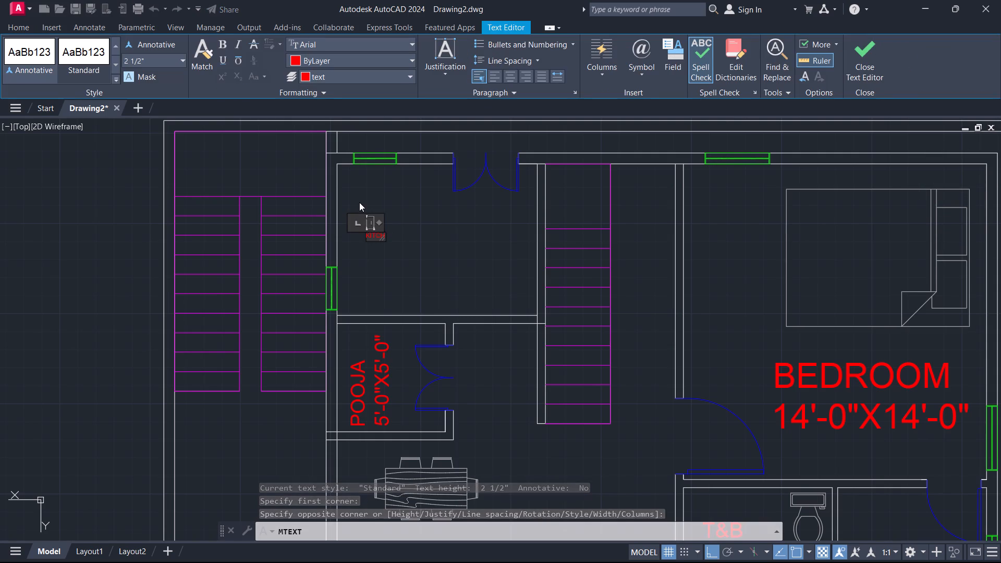
pyautogui.press('e')
pyautogui.press('n')
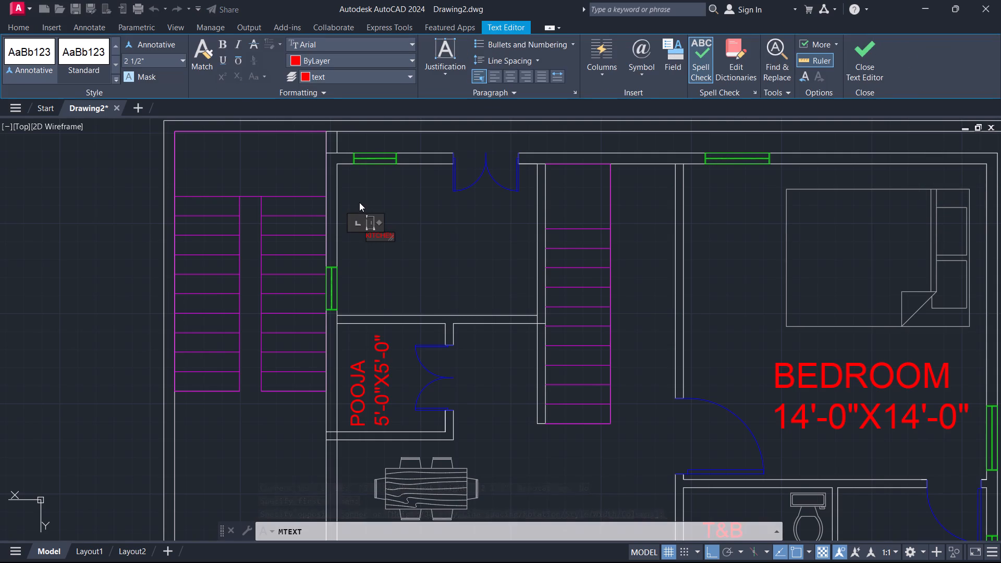
pyautogui.press('Return')
pyautogui.press('9')
pyautogui.press("'")
pyautogui.write('-0"')
pyautogui.press('x')
pyautogui.write("7'")
pyautogui.write('-0"')
pyautogui.press('Return')
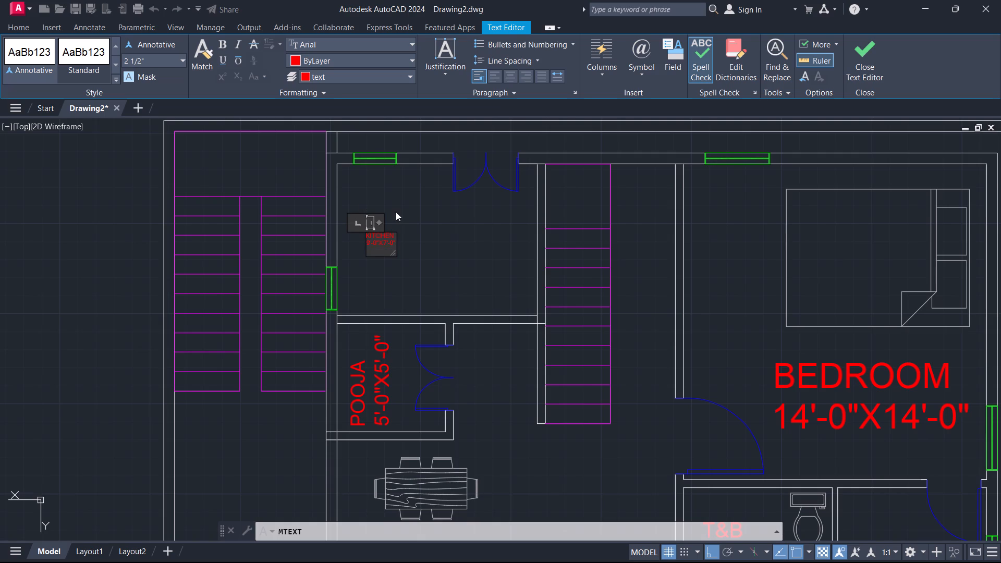
pyautogui.click(418, 239)
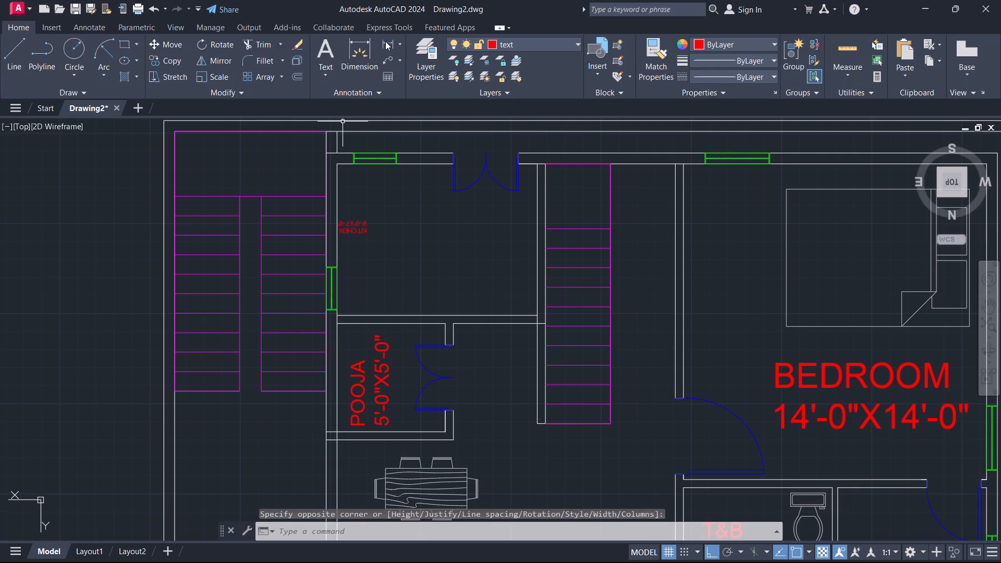
# Measure the kitchen's inner width and depth between its walls with linear dimensions, without placing either dimension.
pyautogui.click(385, 41)
pyautogui.click(337, 200)
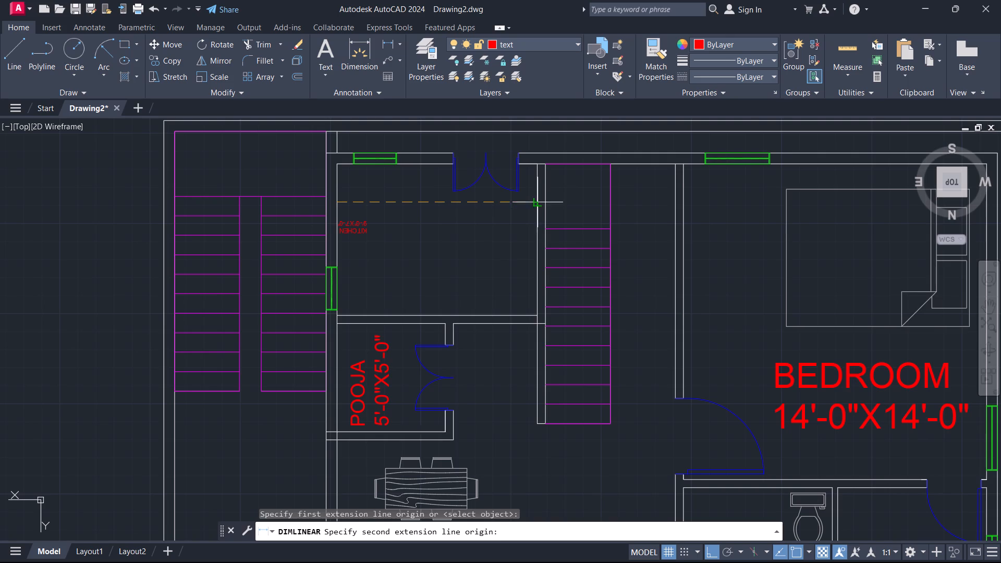
pyautogui.click(537, 205)
pyautogui.scroll(3, 489, 228)
pyautogui.scroll(-3, 489, 228)
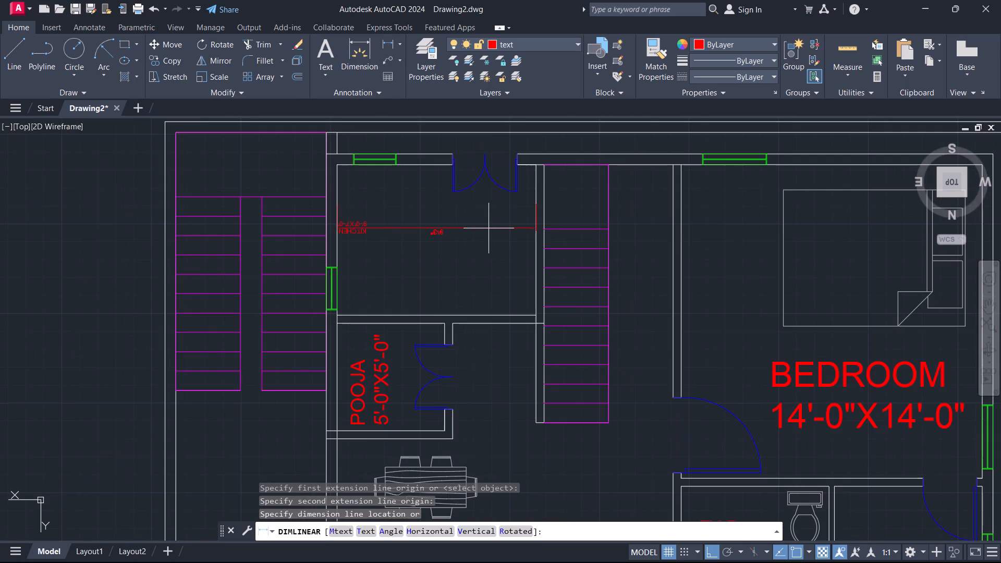
pyautogui.press('Escape')
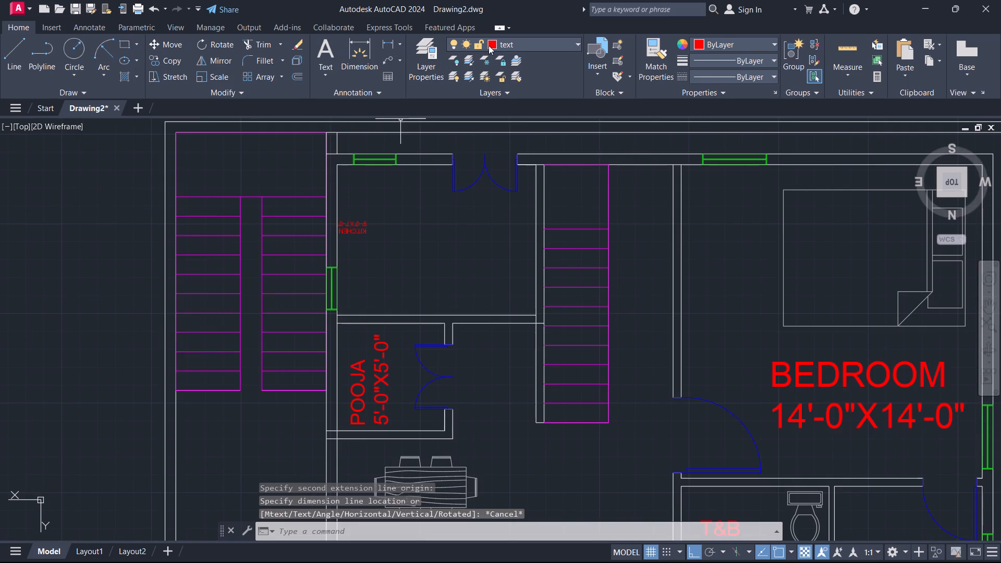
pyautogui.press('space')
pyautogui.click(426, 164)
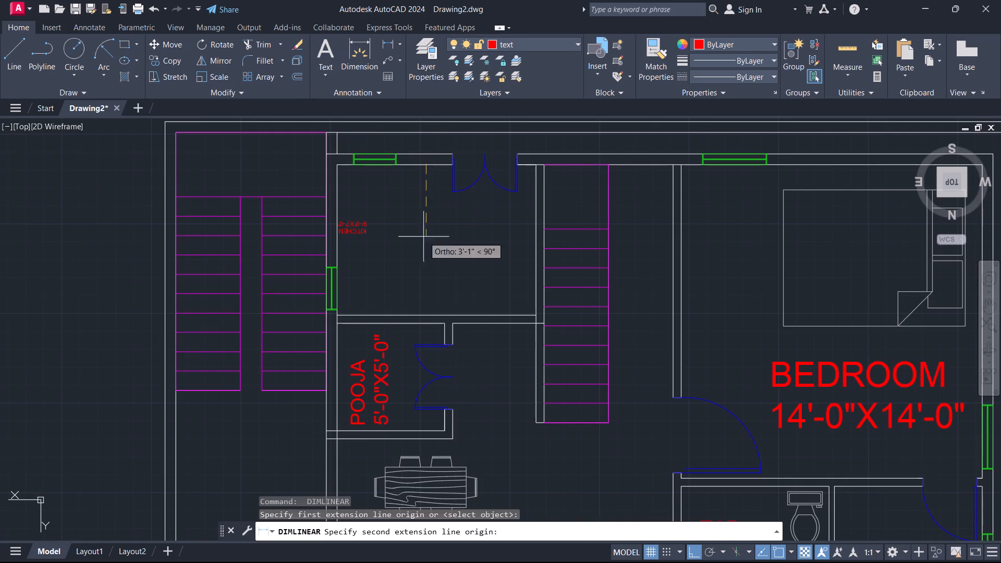
pyautogui.click(433, 315)
pyautogui.scroll(3, 431, 286)
pyautogui.scroll(-3, 432, 285)
pyautogui.press('Escape')
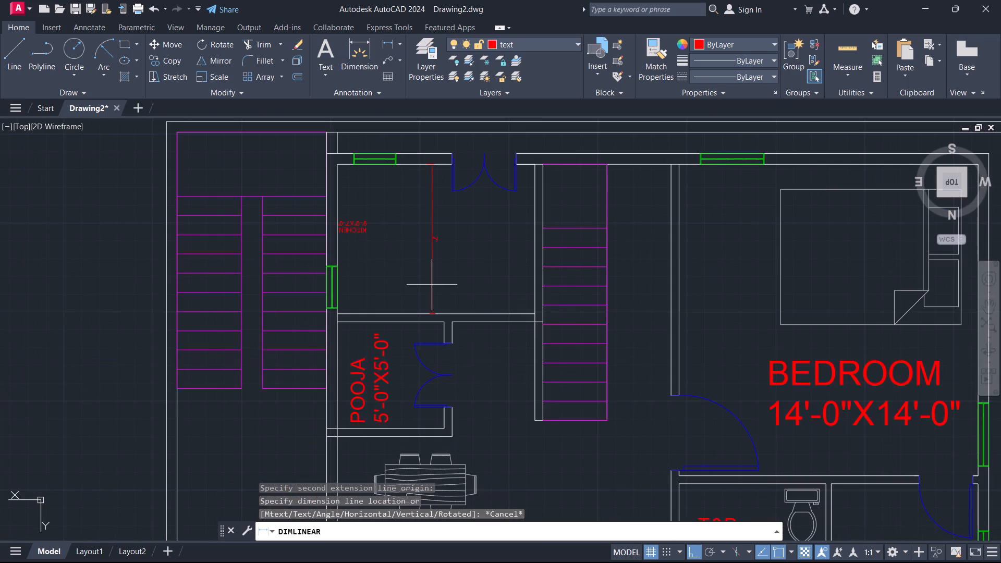
# Rotate the KITCHEN label half a turn about its insertion corner with ortho on, so it reads upright horizontally.
pyautogui.click(364, 230)
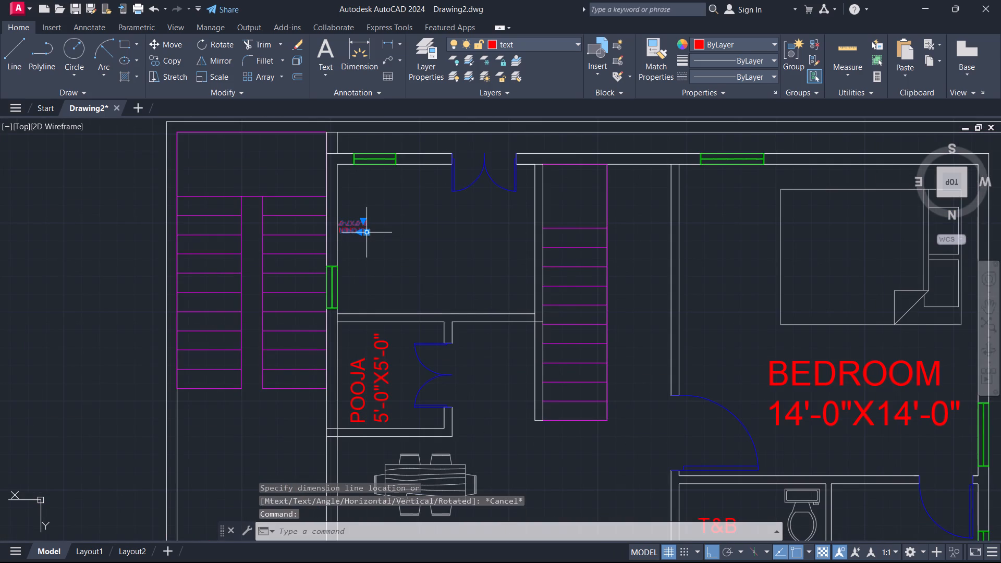
pyautogui.write('RO')
pyautogui.press('Return')
pyautogui.click(370, 231)
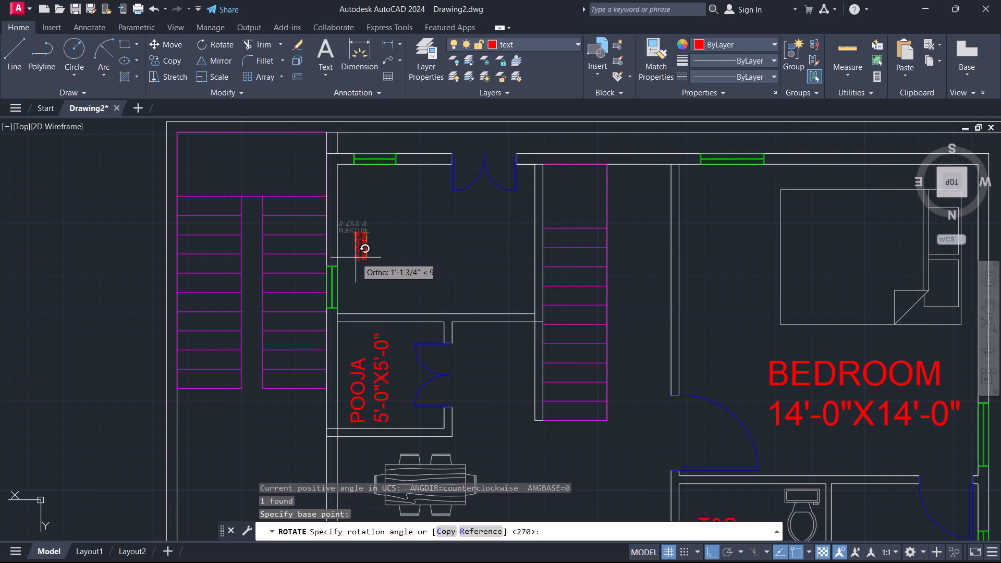
pyautogui.click(420, 237)
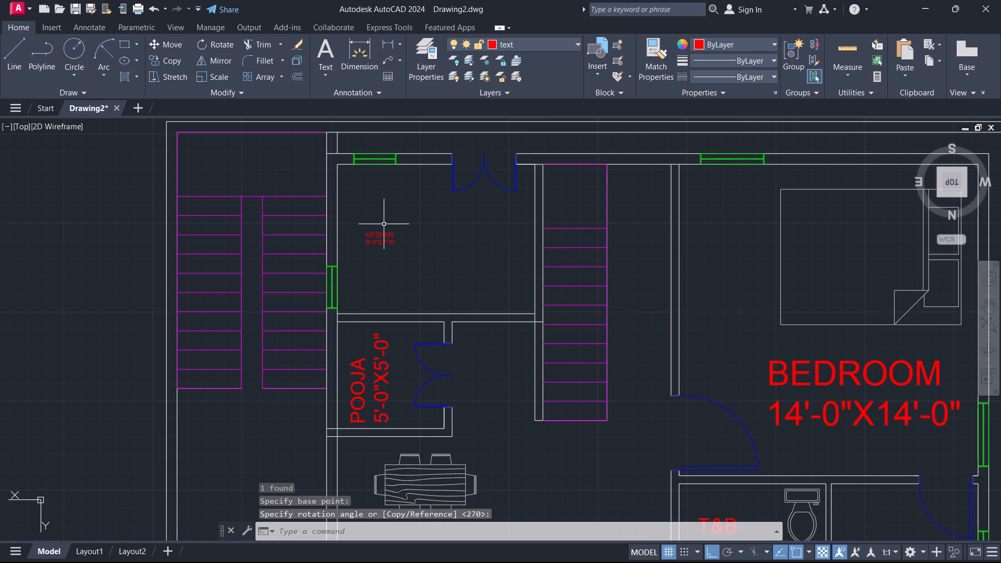
# Enlarge the KITCHEN label freehand from its insertion corner in two successive scalings, each by about one-fifth.
pyautogui.click(355, 223)
pyautogui.click(438, 260)
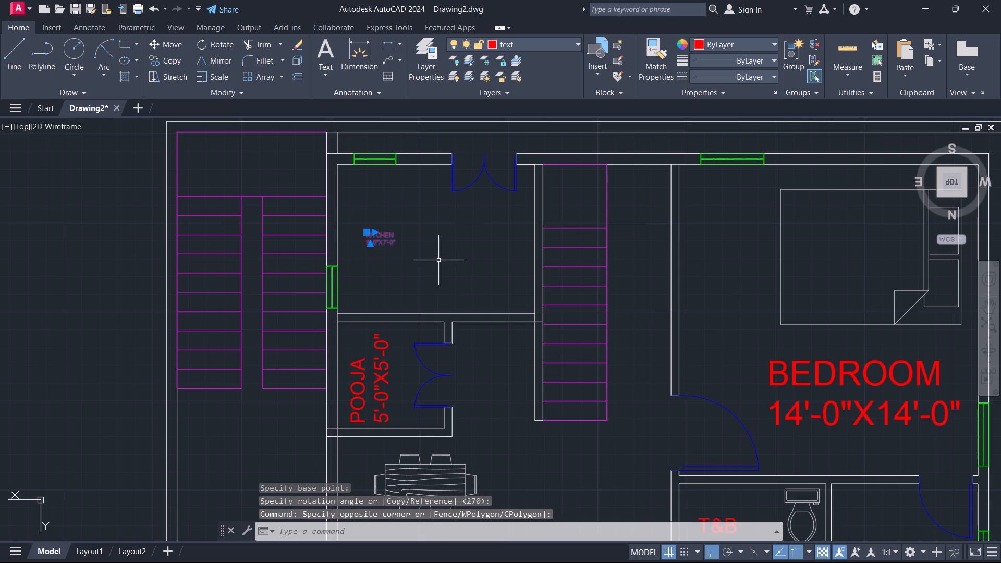
pyautogui.write('SC')
pyautogui.press('Return')
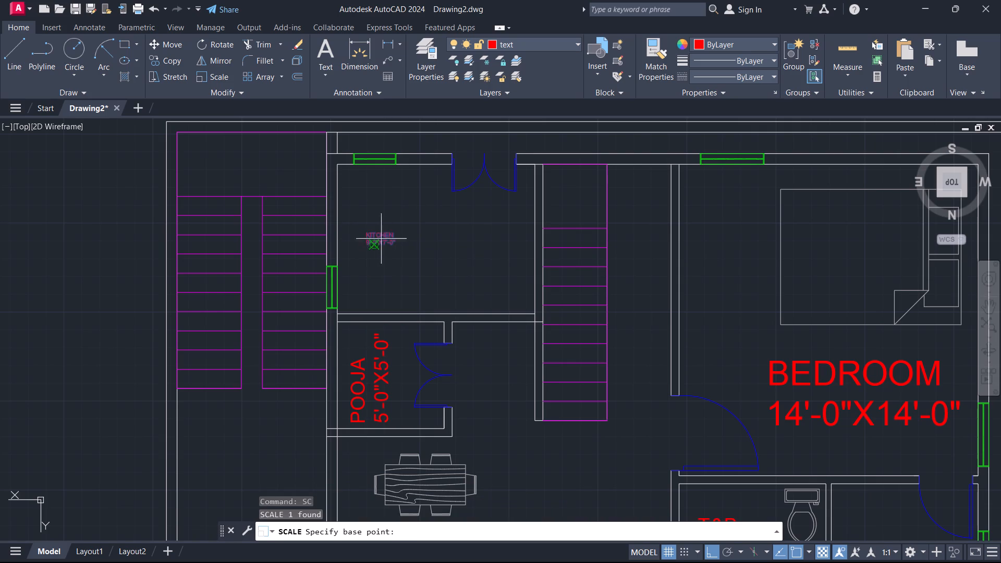
pyautogui.click(362, 230)
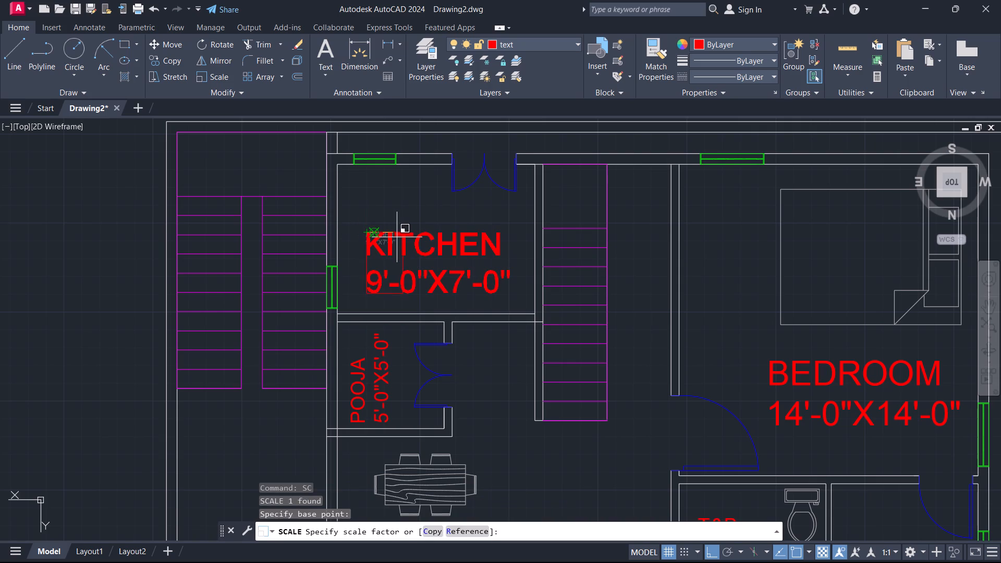
pyautogui.click(395, 236)
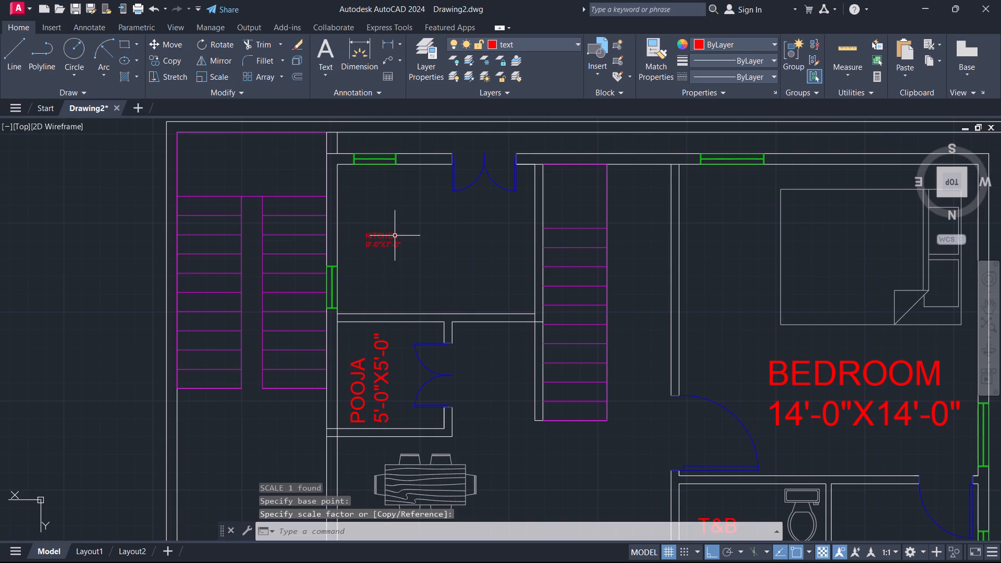
pyautogui.click(367, 231)
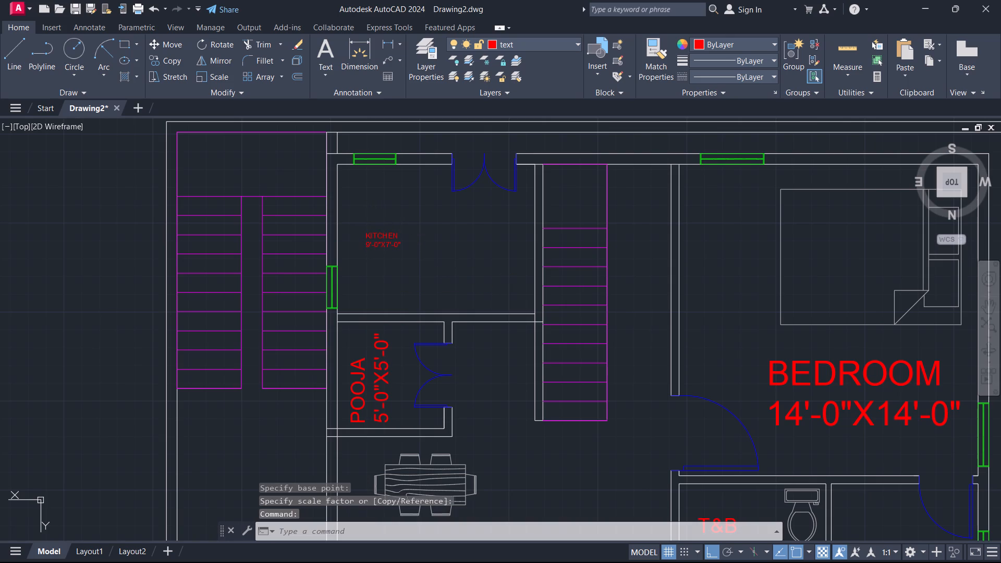
pyautogui.write('SC')
pyautogui.press('Return')
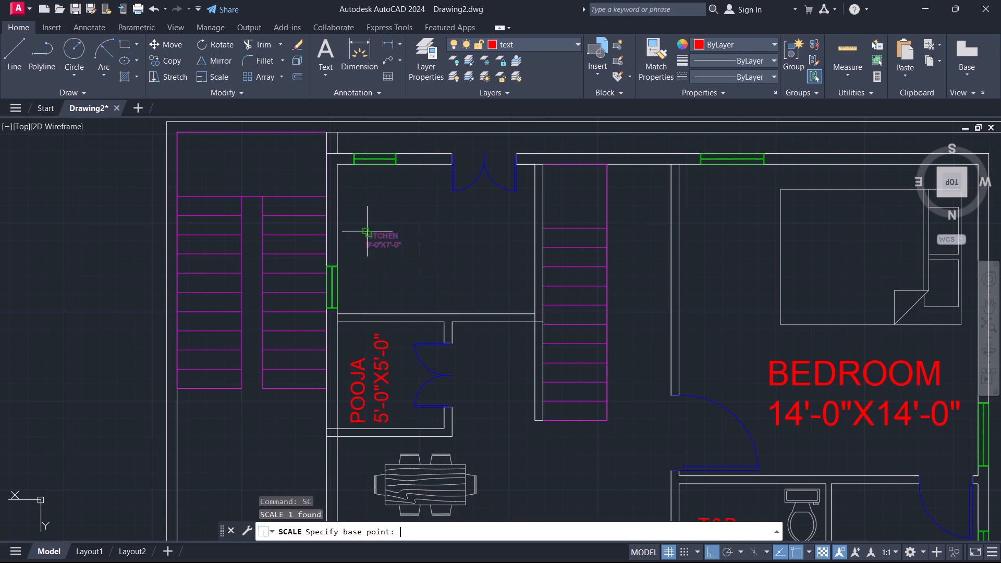
pyautogui.click(363, 231)
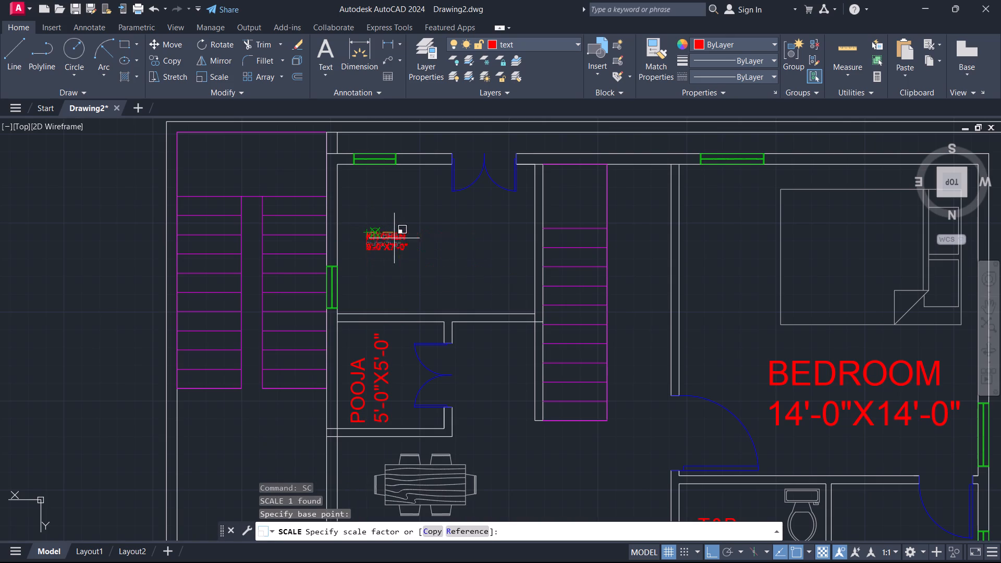
pyautogui.click(397, 238)
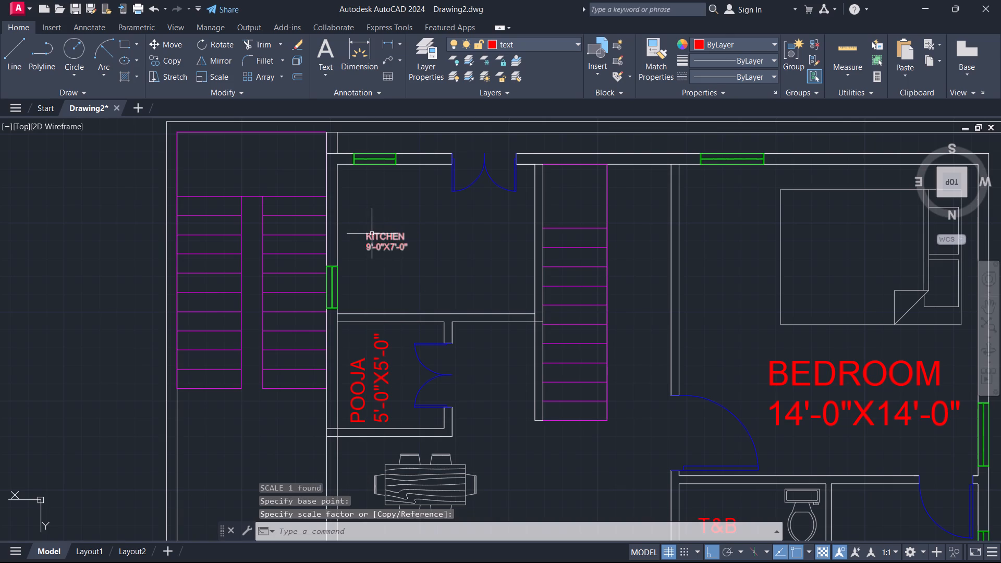
# Scale the KITCHEN label up freehand two more times from its insertion corner, by about one-fifth each time.
pyautogui.click(368, 234)
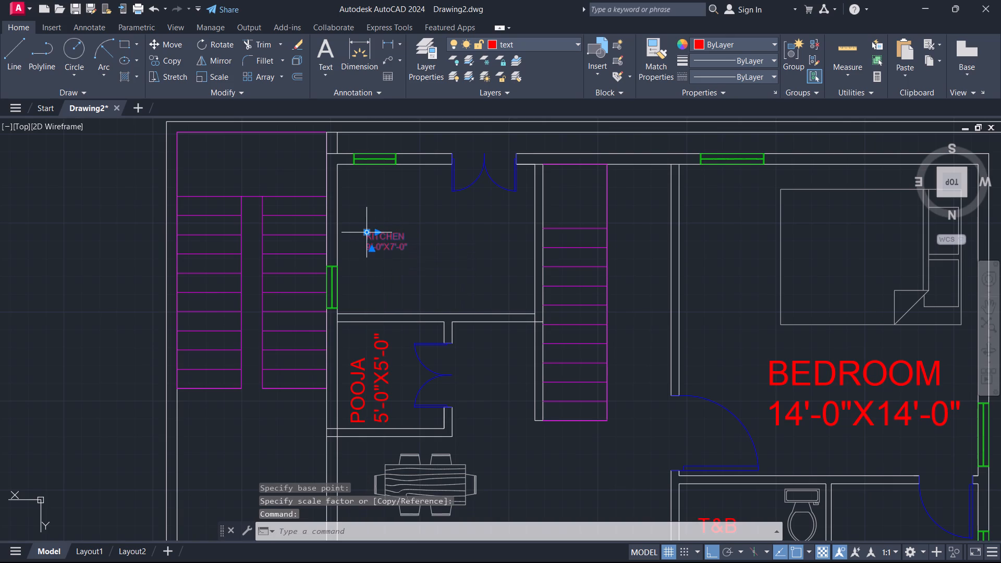
pyautogui.write('SC')
pyautogui.press('Return')
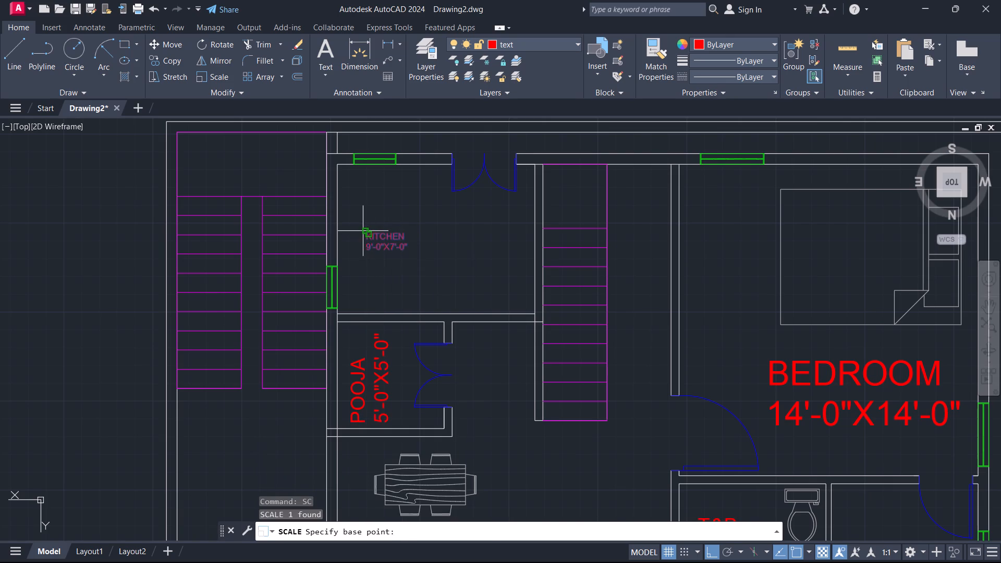
pyautogui.click(362, 231)
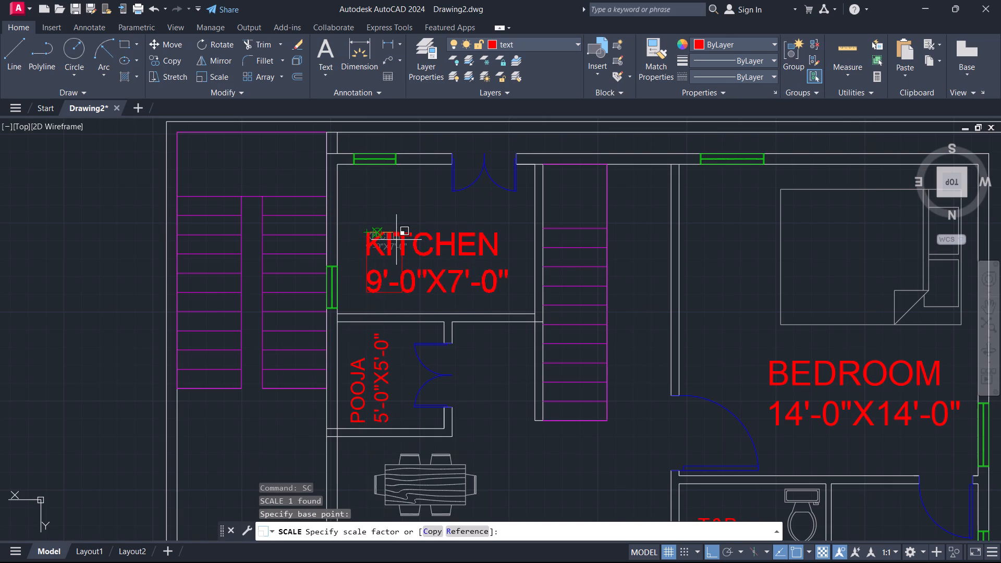
pyautogui.click(396, 240)
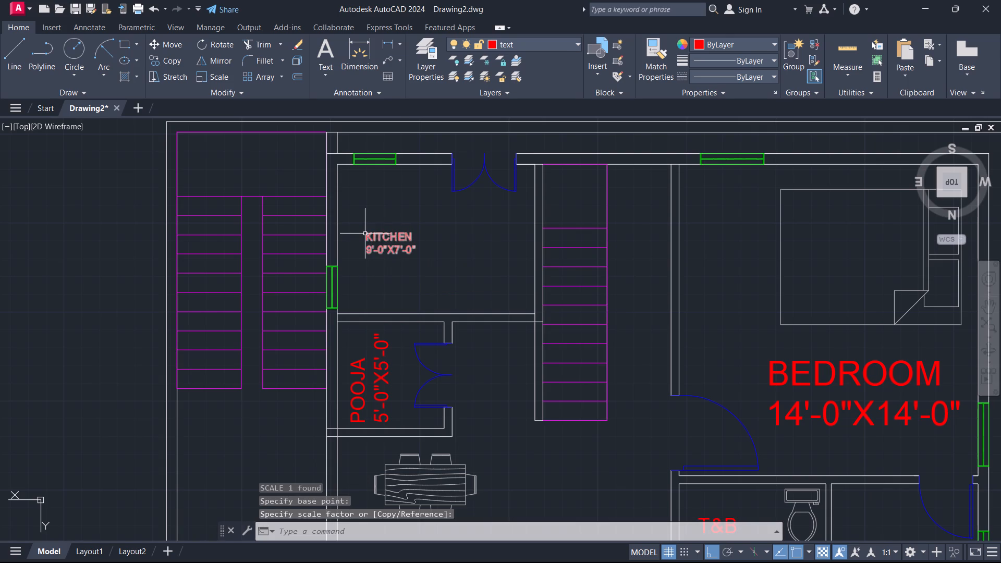
pyautogui.click(365, 234)
pyautogui.write('SC')
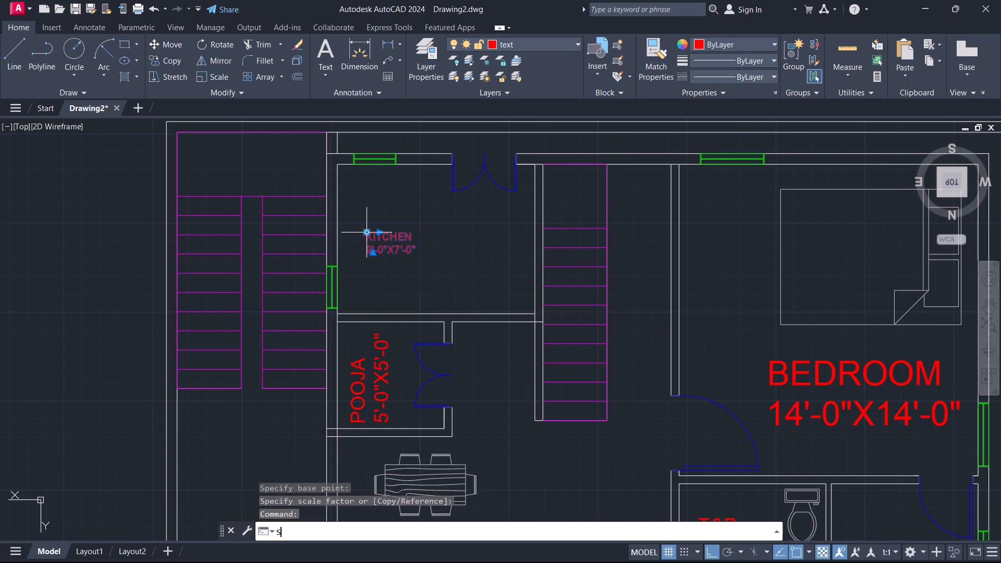
pyautogui.press('Return')
pyautogui.click(363, 232)
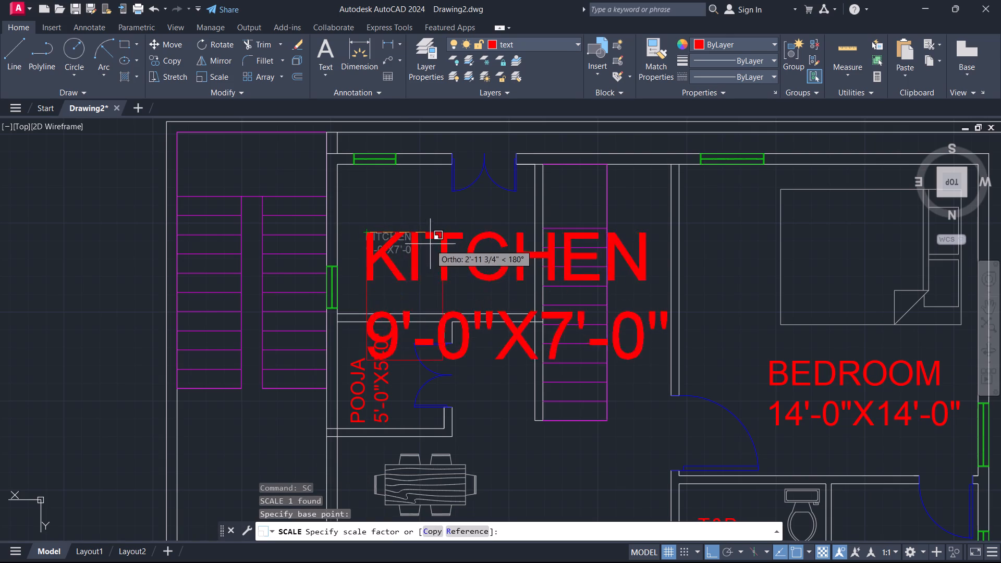
pyautogui.click(400, 242)
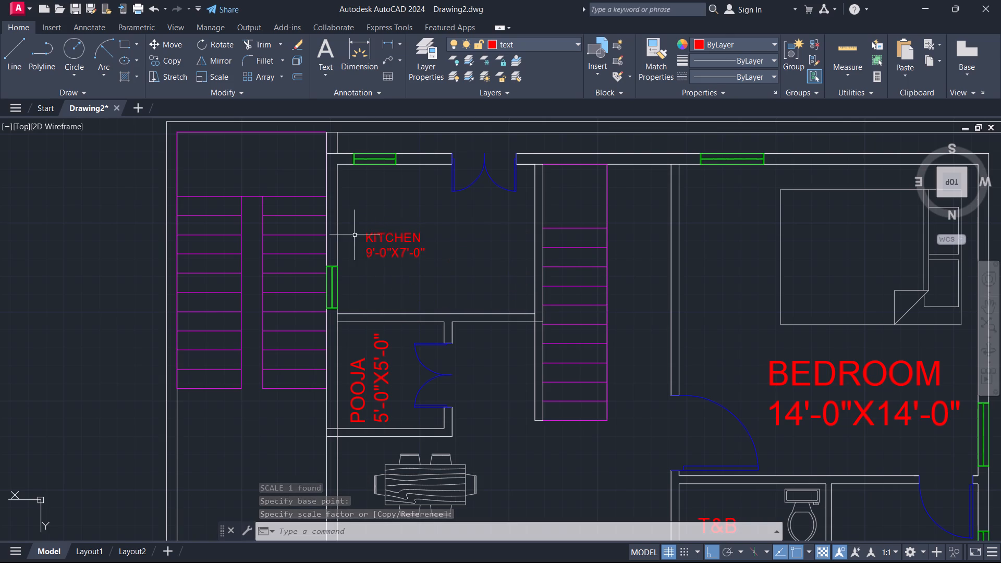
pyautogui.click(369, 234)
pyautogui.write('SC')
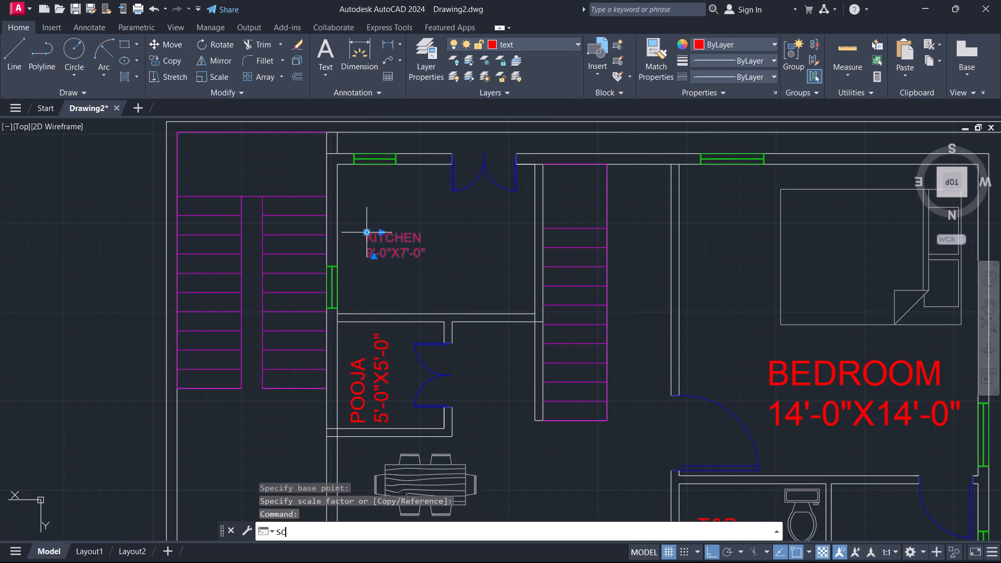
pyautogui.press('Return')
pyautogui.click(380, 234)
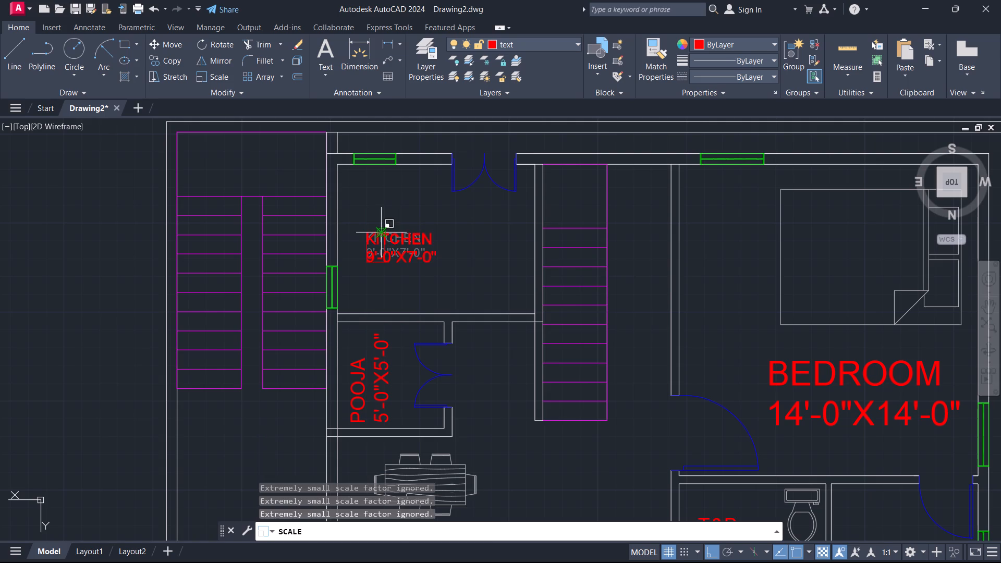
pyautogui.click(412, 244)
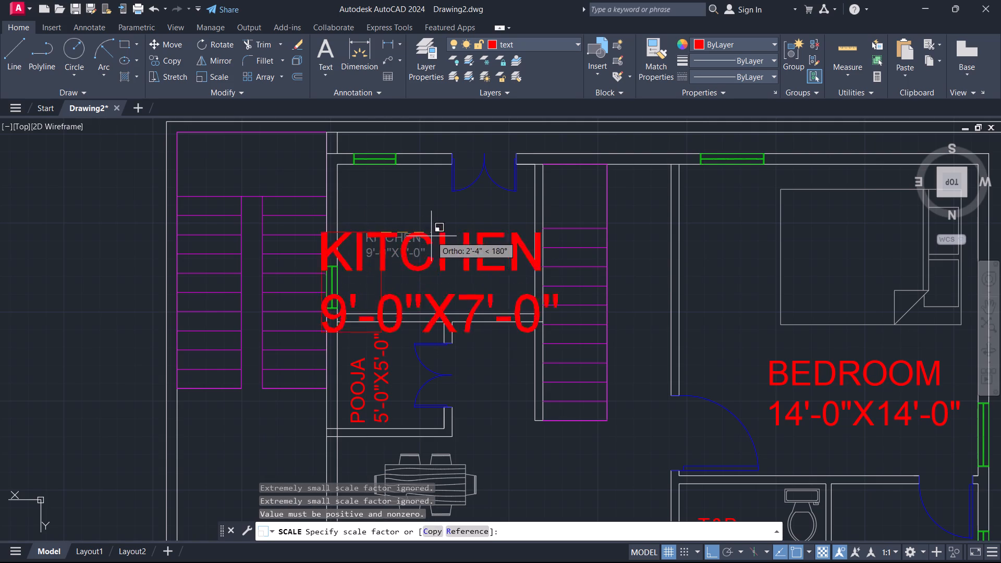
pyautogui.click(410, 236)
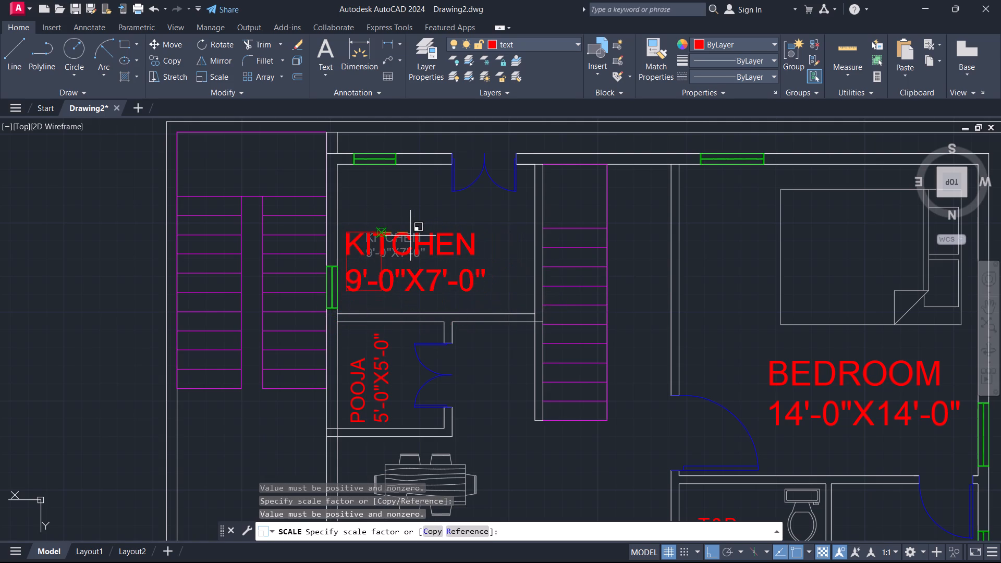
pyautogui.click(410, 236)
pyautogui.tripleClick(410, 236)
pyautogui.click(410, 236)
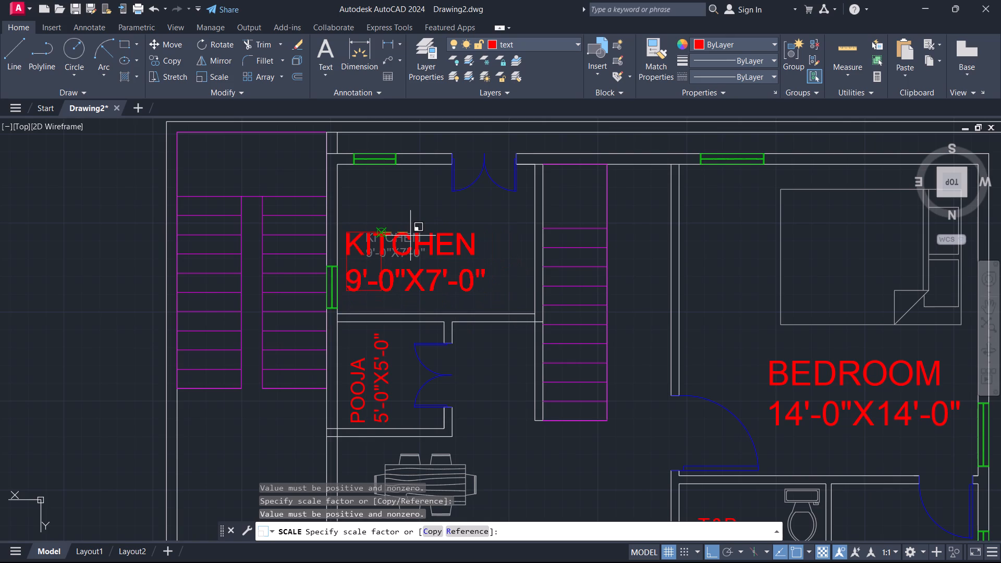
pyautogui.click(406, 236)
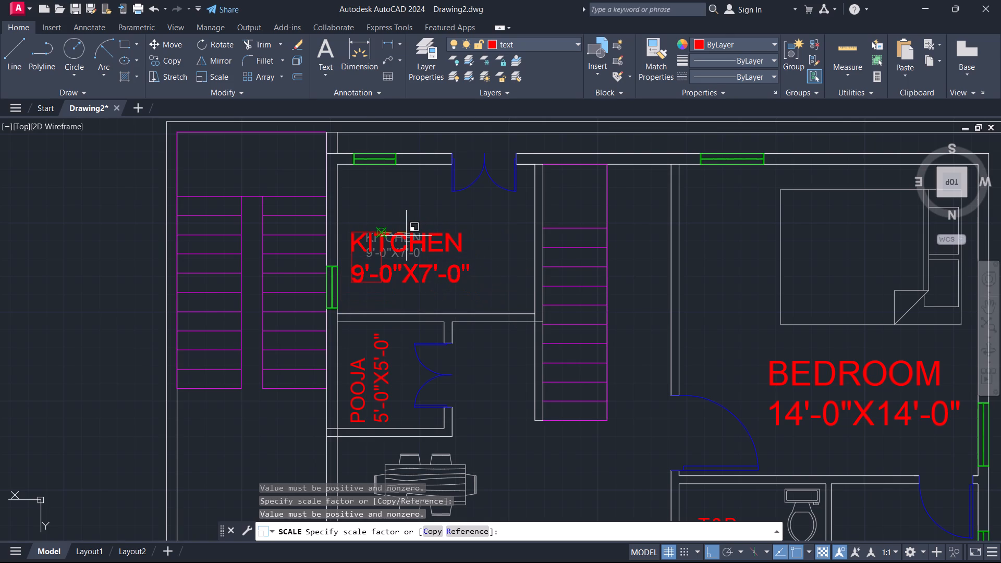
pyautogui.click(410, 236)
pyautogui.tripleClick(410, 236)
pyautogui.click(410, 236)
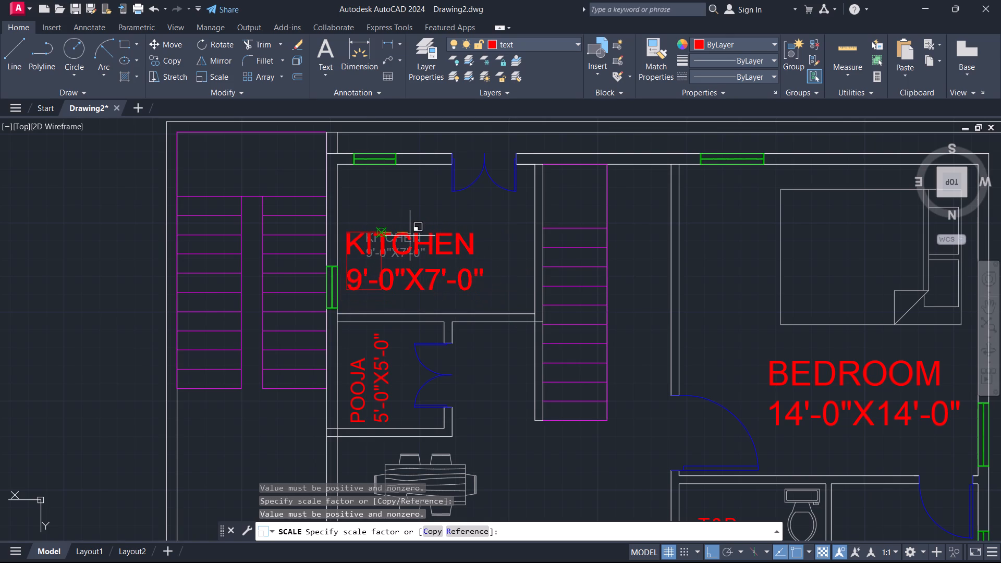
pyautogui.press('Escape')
# Scale the KITCHEN label up freehand from its insertion corner by about another one-fifth.
pyautogui.scroll(2, 361, 229)
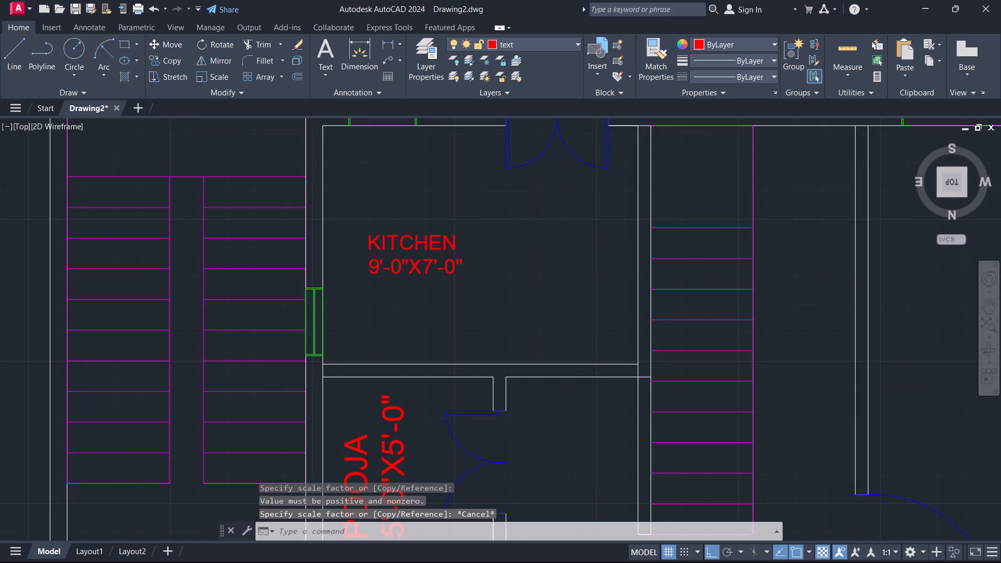
pyautogui.click(359, 226)
pyautogui.click(564, 347)
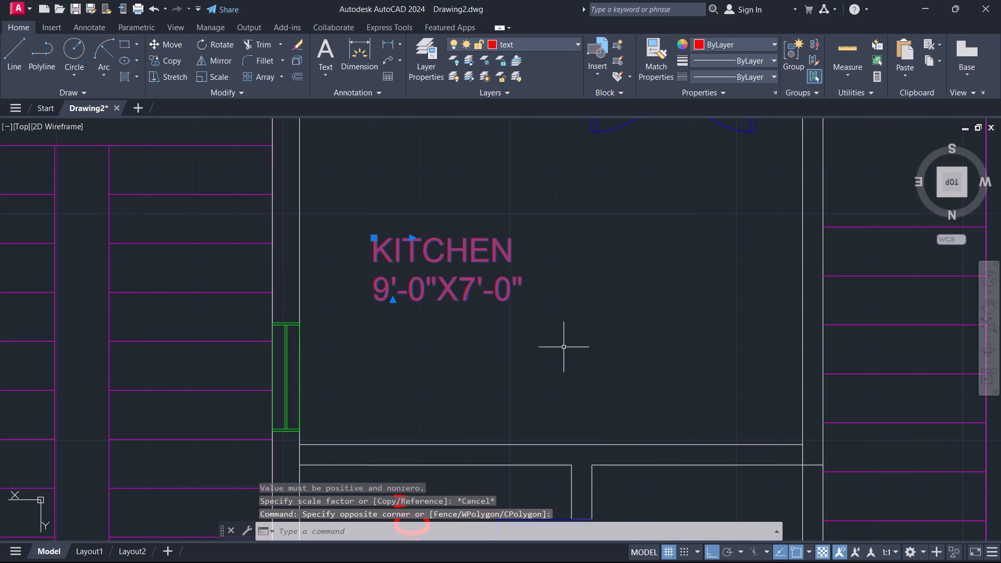
pyautogui.write('SC')
pyautogui.press('Return')
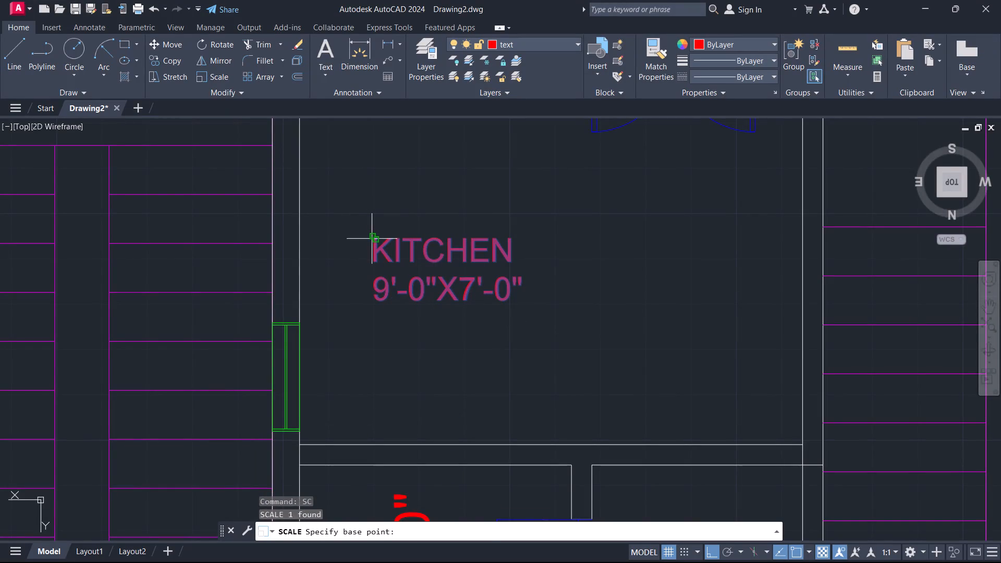
pyautogui.click(372, 239)
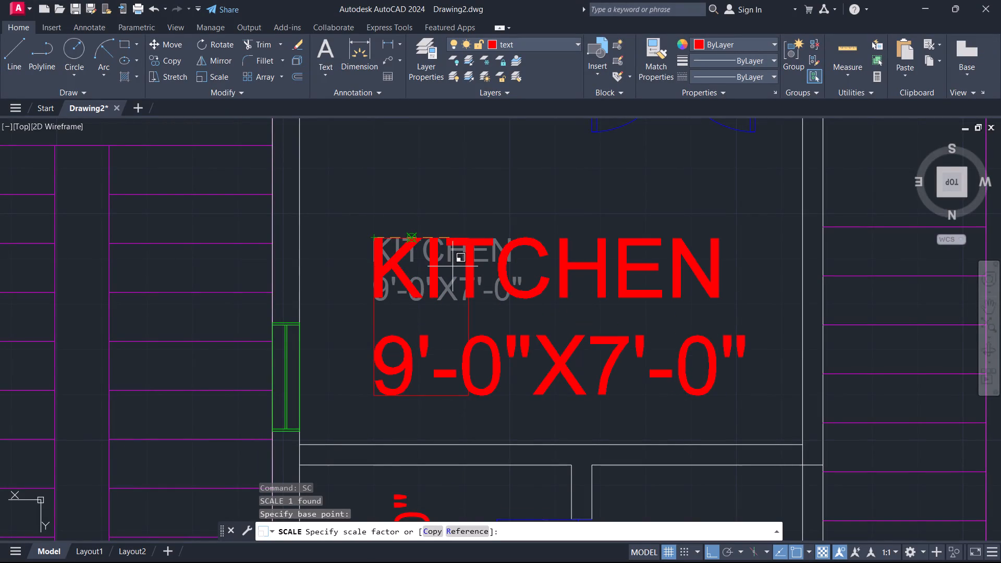
pyautogui.click(456, 267)
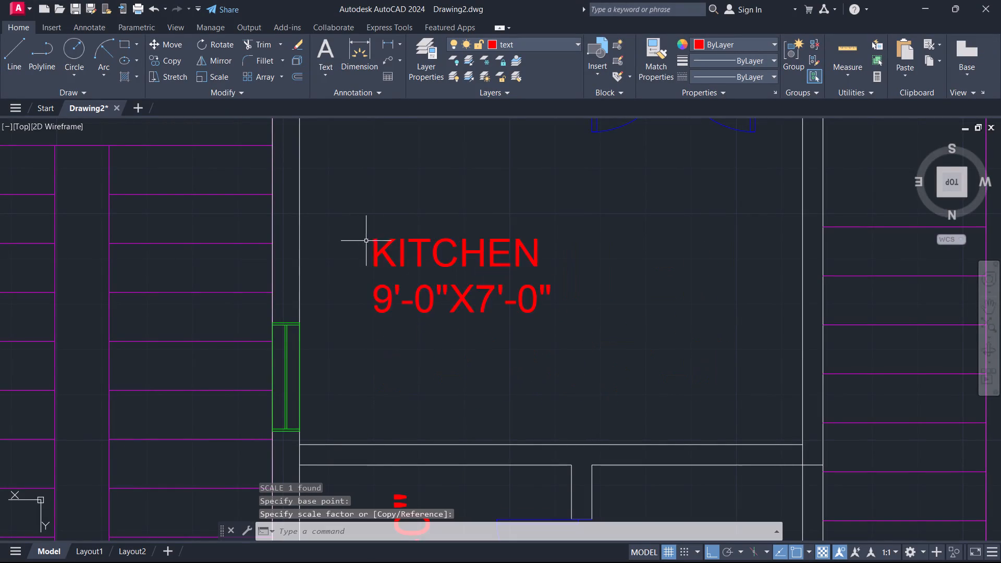
# Scale the KITCHEN label freehand from its insertion corner to about 2.3 times its size, so it spans most of the kitchen's width.
pyautogui.click(374, 237)
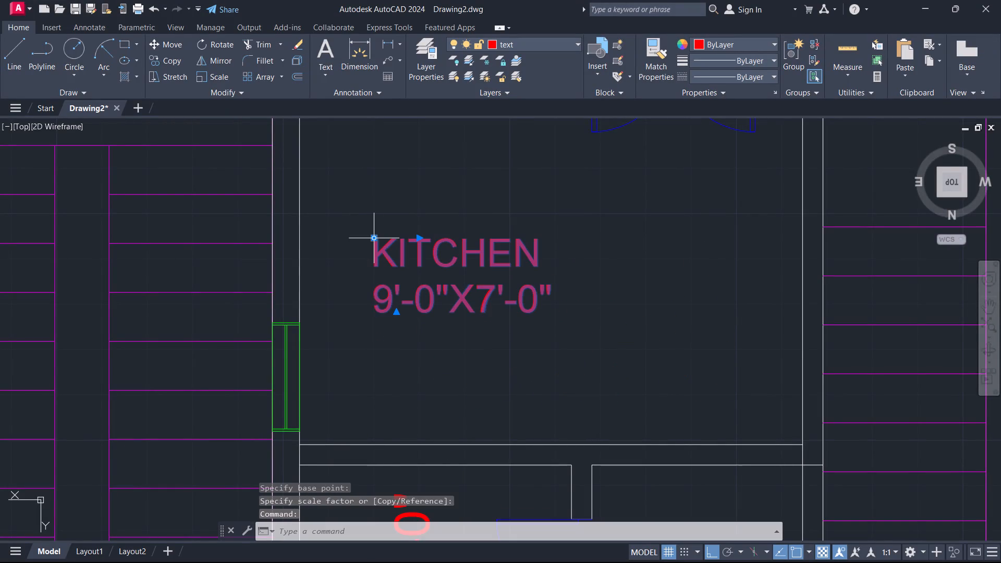
pyautogui.write('SC')
pyautogui.press('Return')
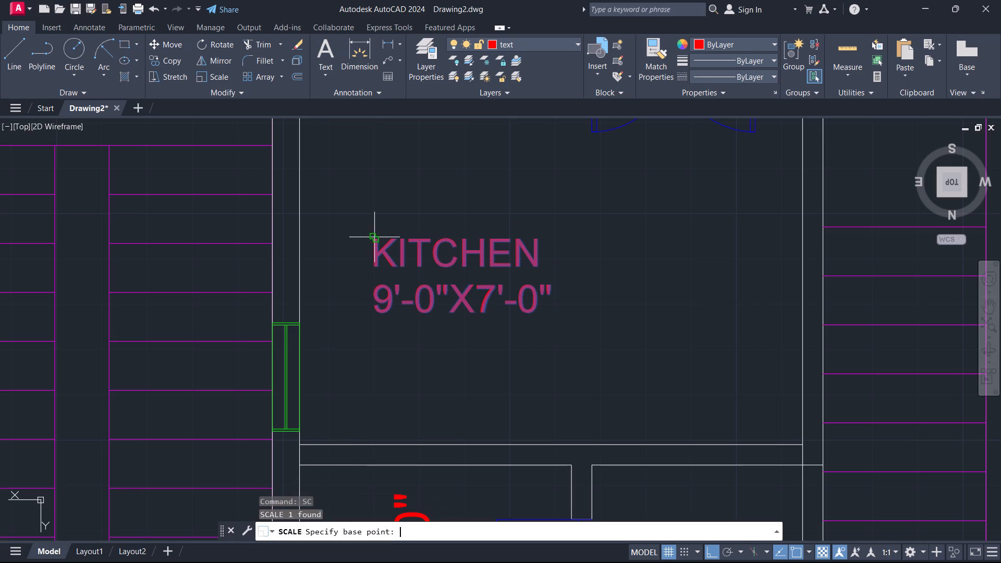
pyautogui.click(374, 237)
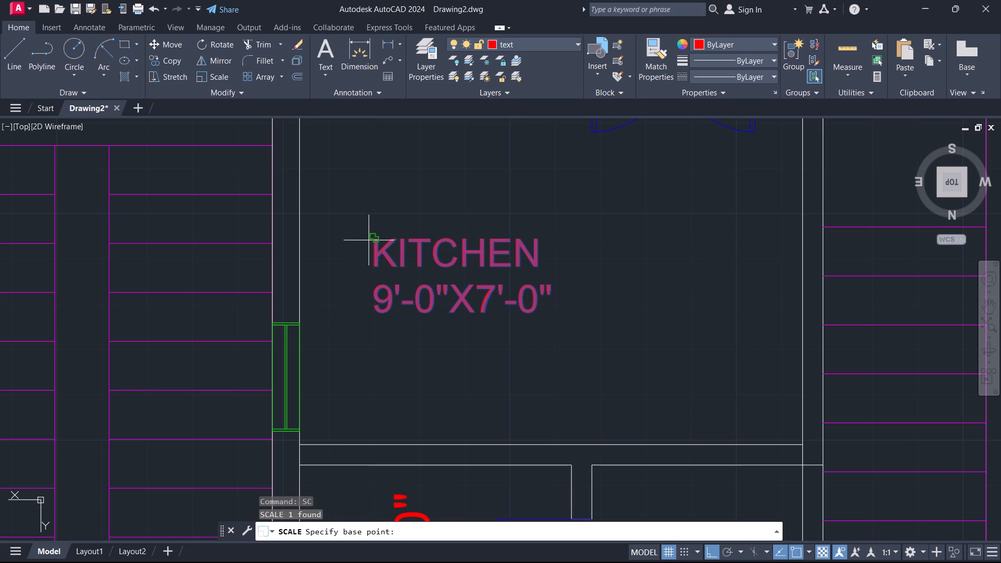
pyautogui.click(371, 241)
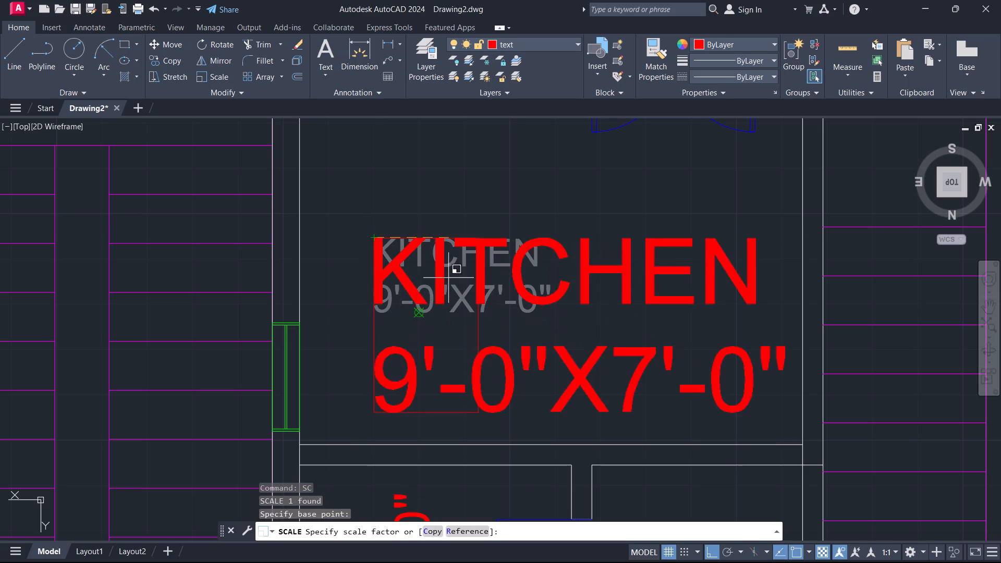
pyautogui.click(455, 278)
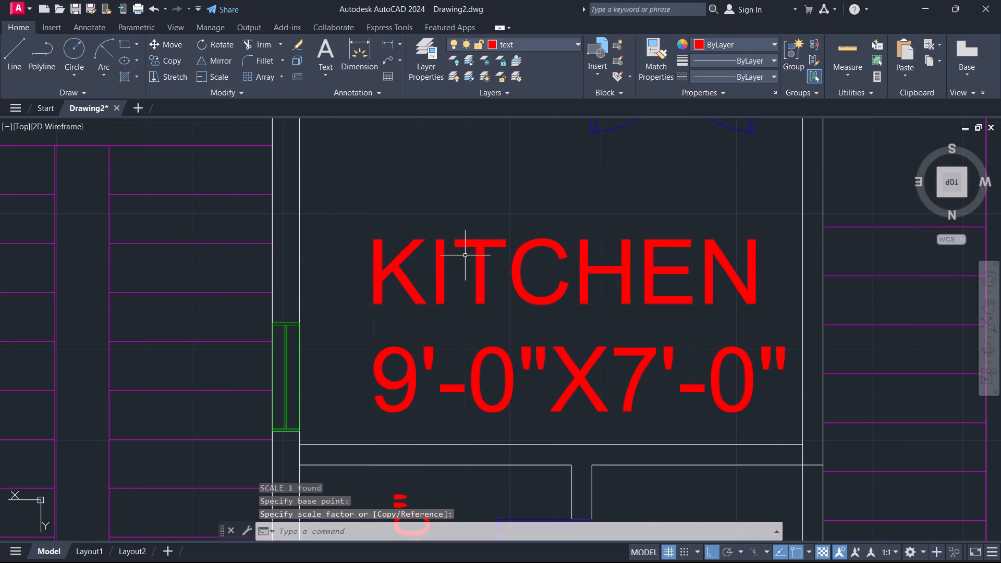
# Scale the KITCHEN label down freehand from its insertion corner to about four-fifths of its size.
pyautogui.scroll(-3, 466, 255)
pyautogui.scroll(-1, 569, 398)
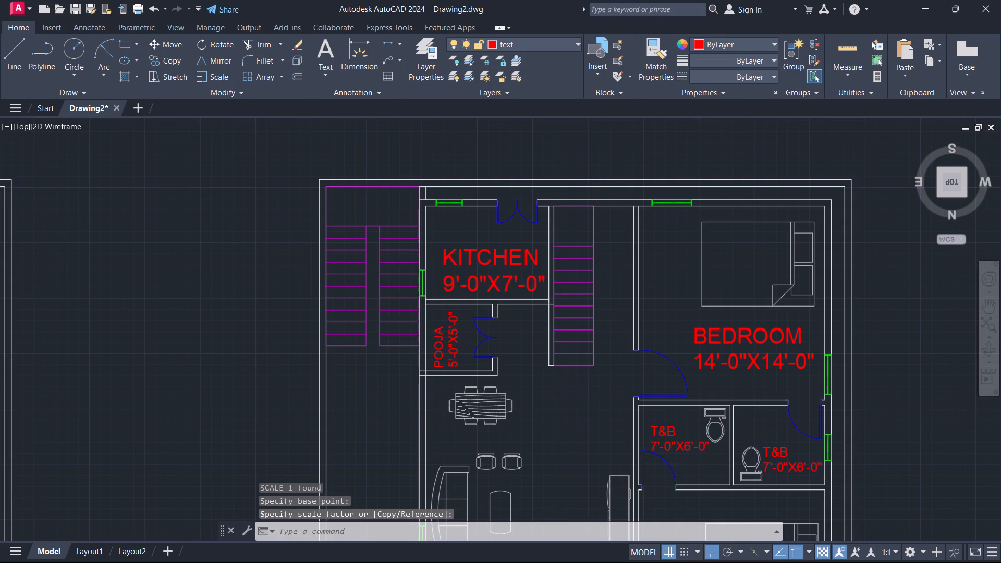
pyautogui.moveTo(571, 419); pyautogui.dragTo(518, 339, button='middle')
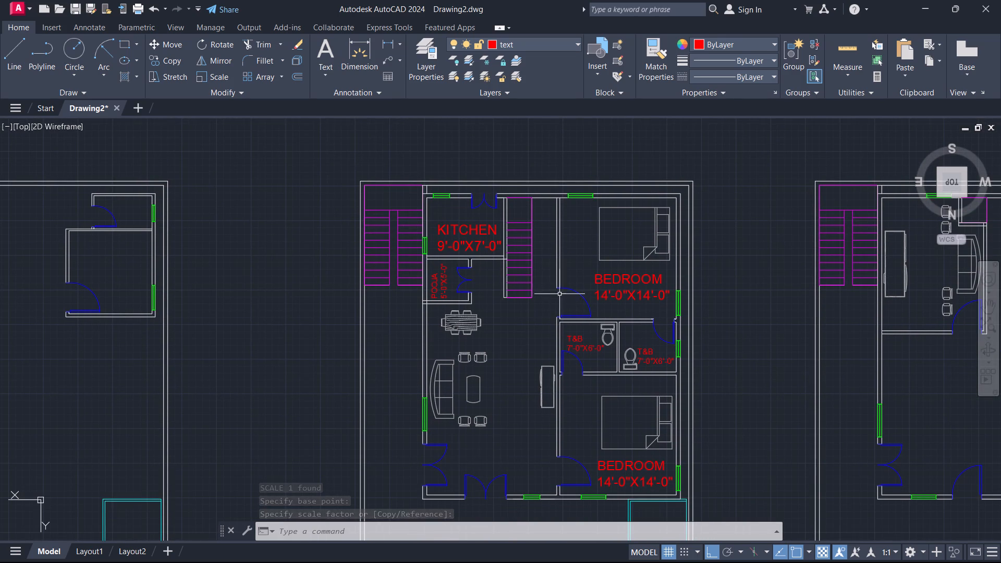
pyautogui.click(443, 231)
pyautogui.write('SC')
pyautogui.press('Return')
pyautogui.scroll(1, 436, 226)
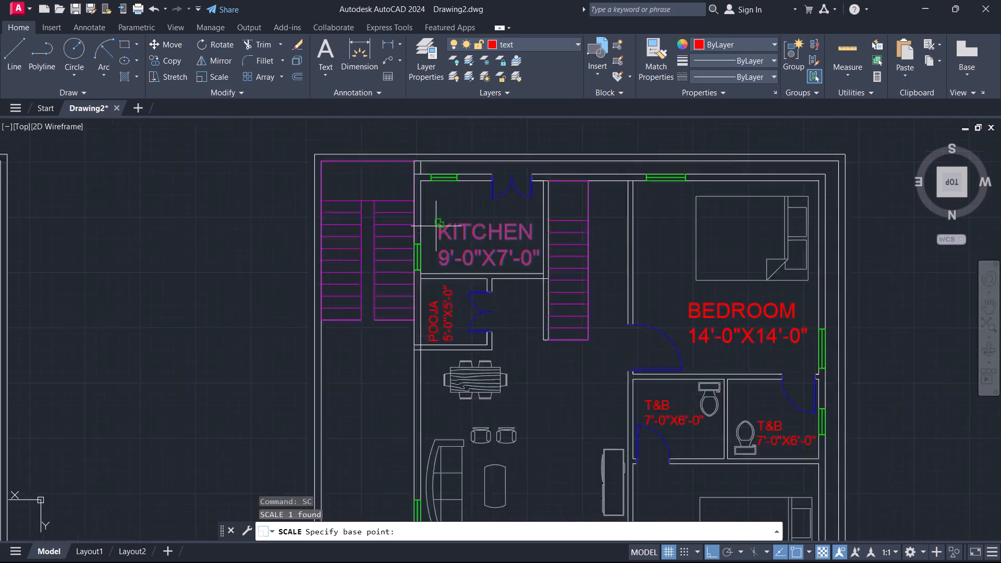
pyautogui.scroll(1, 436, 226)
pyautogui.click(440, 222)
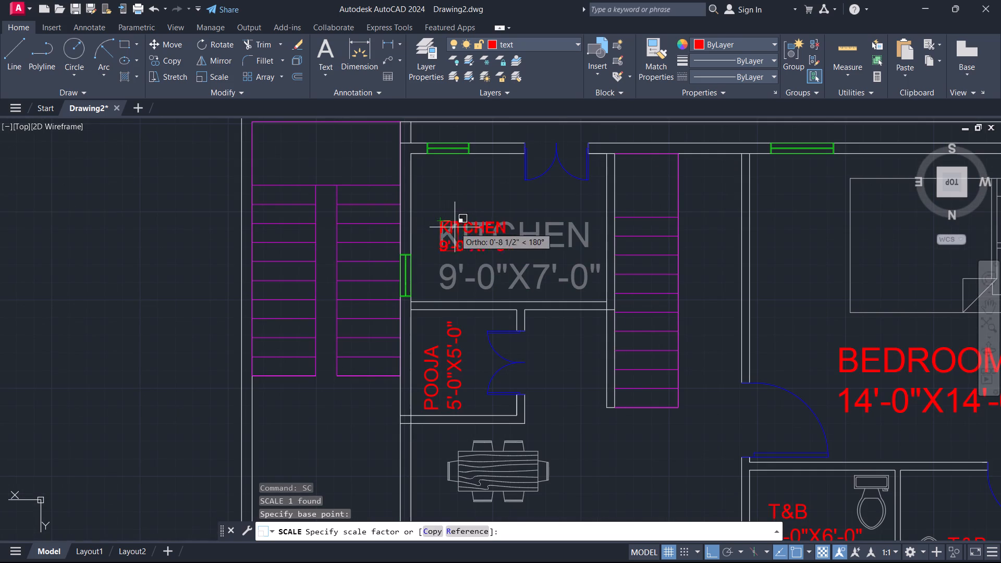
pyautogui.click(467, 234)
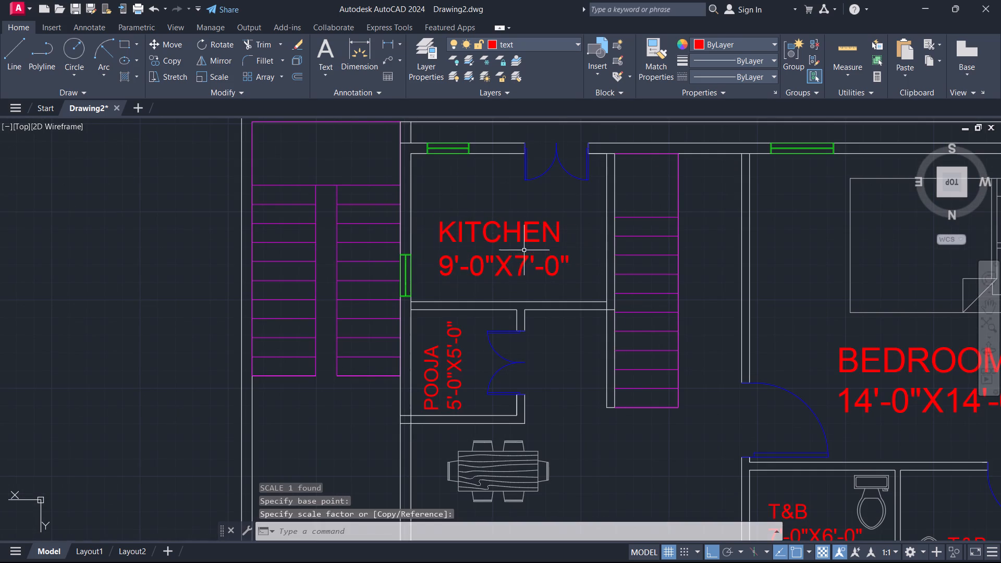
# Measure the living area's clear width between the outer side wall and the bedroom wall with a linear dimension, without placing it.
pyautogui.scroll(-2, 525, 253)
pyautogui.moveTo(575, 341); pyautogui.dragTo(466, 303, button='middle')
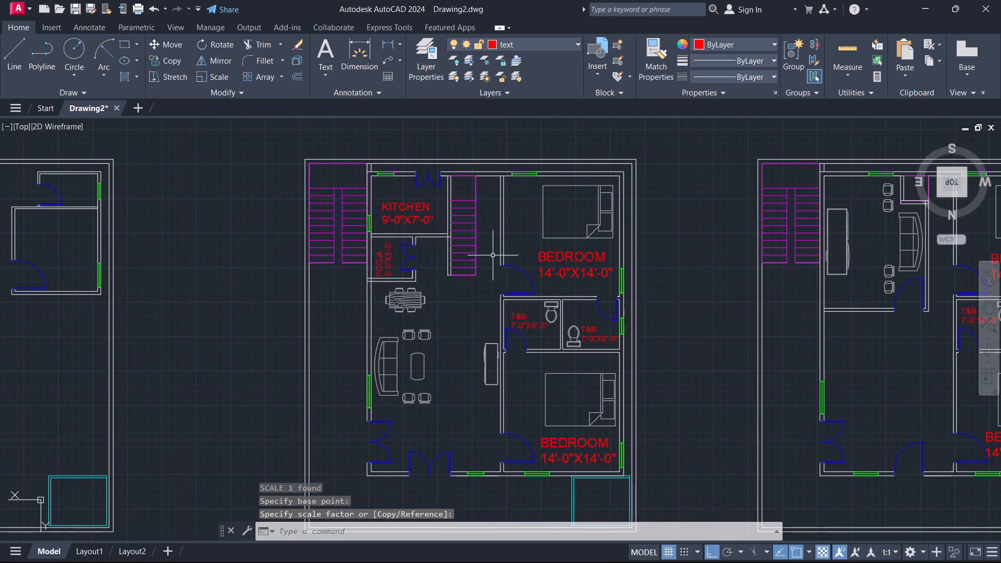
pyautogui.moveTo(448, 331); pyautogui.dragTo(449, 309, button='middle')
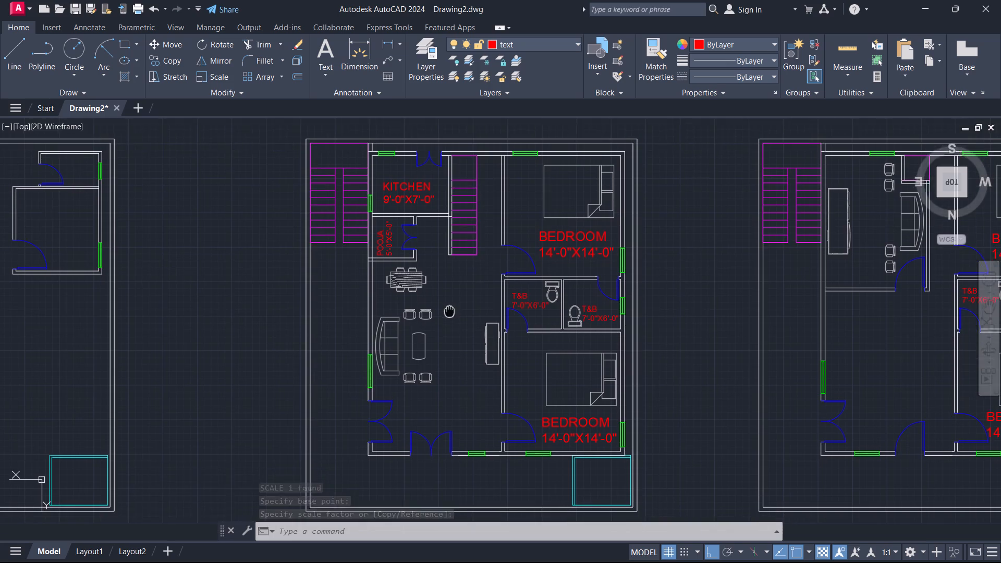
pyautogui.moveTo(449, 309); pyautogui.dragTo(453, 299, button='middle')
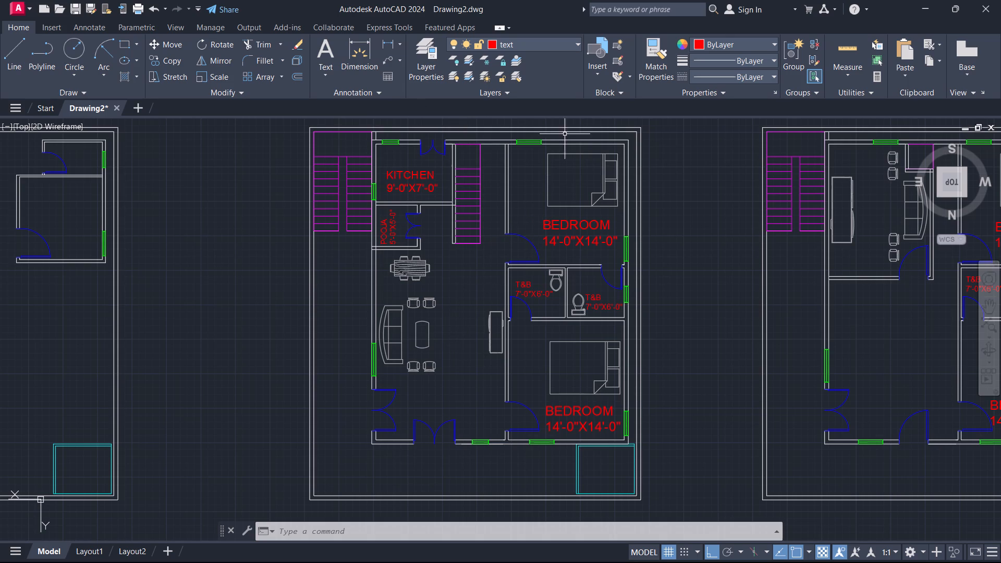
pyautogui.click(384, 41)
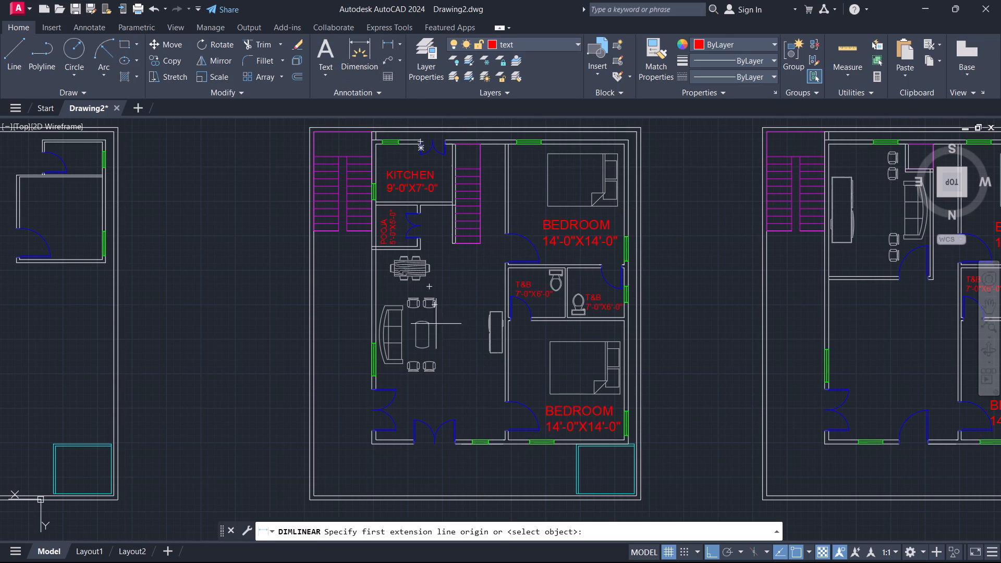
pyautogui.scroll(2, 381, 385)
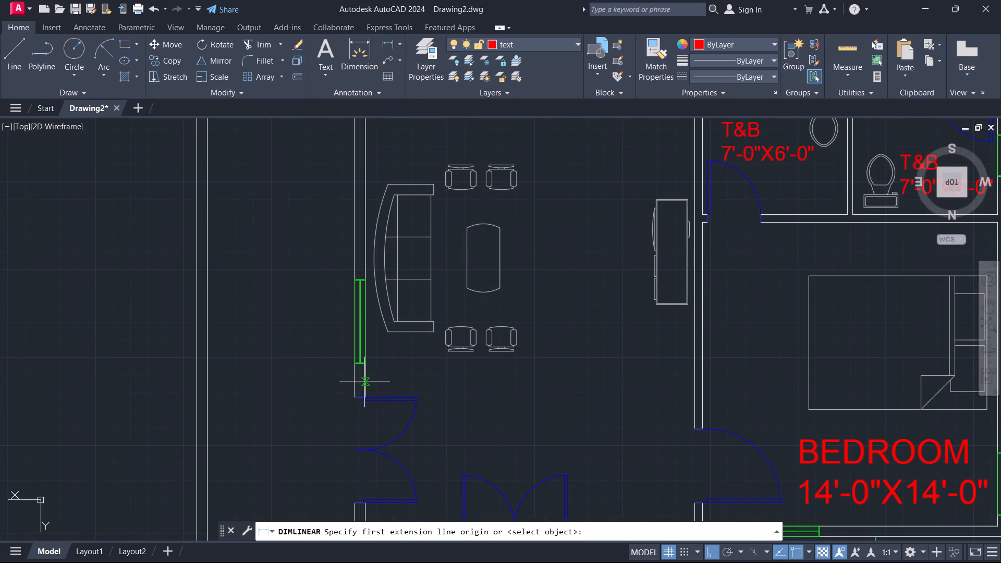
pyautogui.click(365, 381)
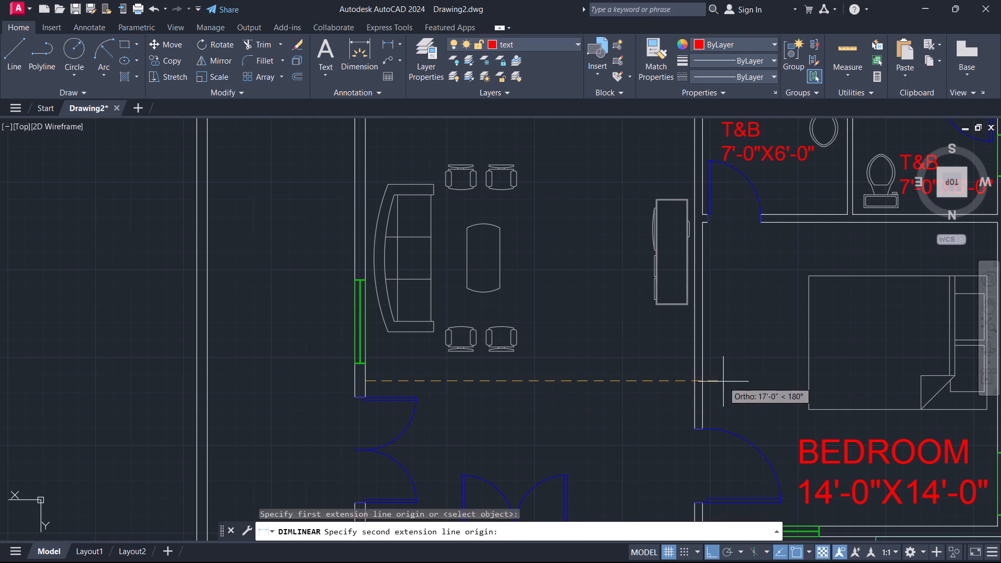
pyautogui.click(696, 381)
pyautogui.scroll(2, 592, 391)
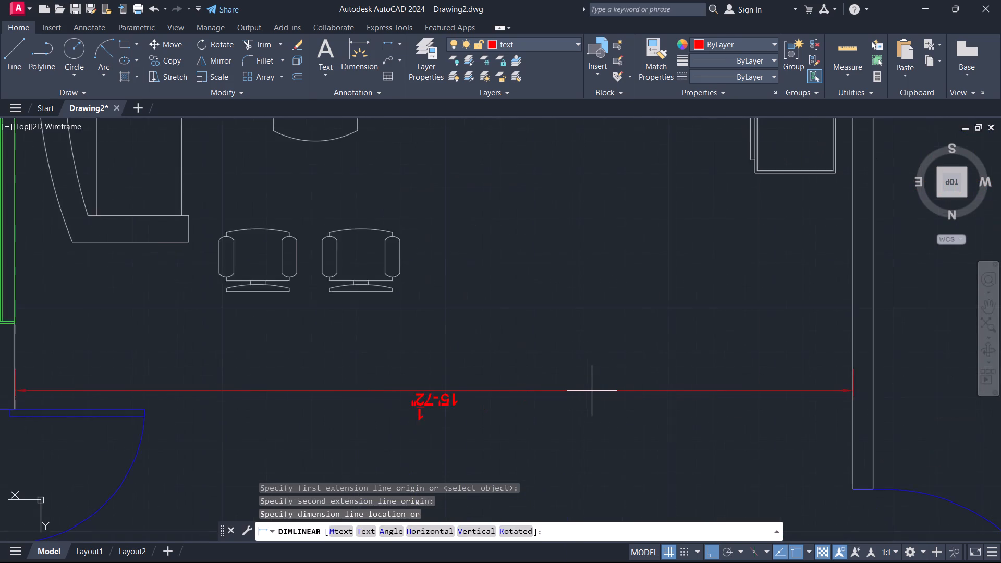
pyautogui.scroll(1, 592, 391)
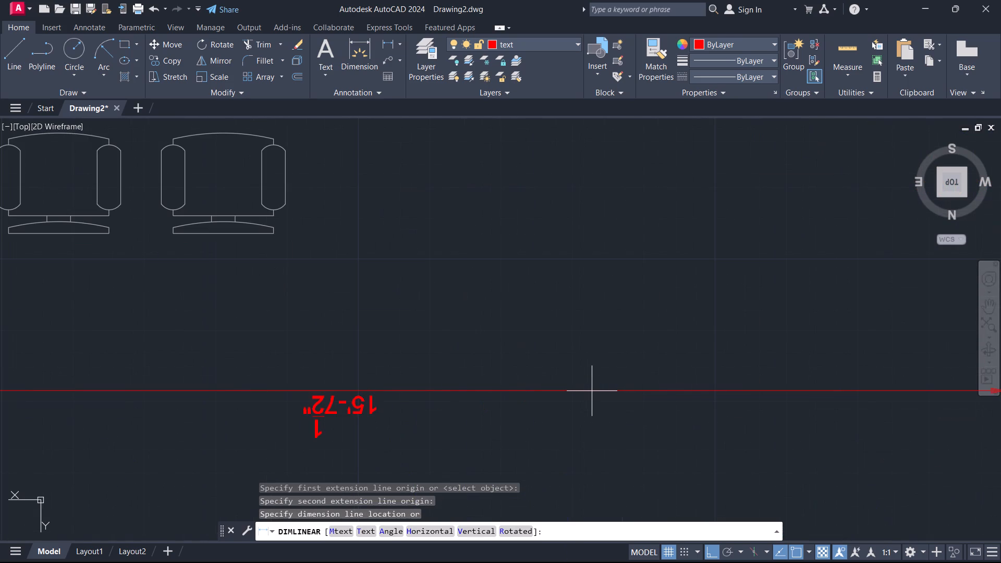
pyautogui.press('Escape')
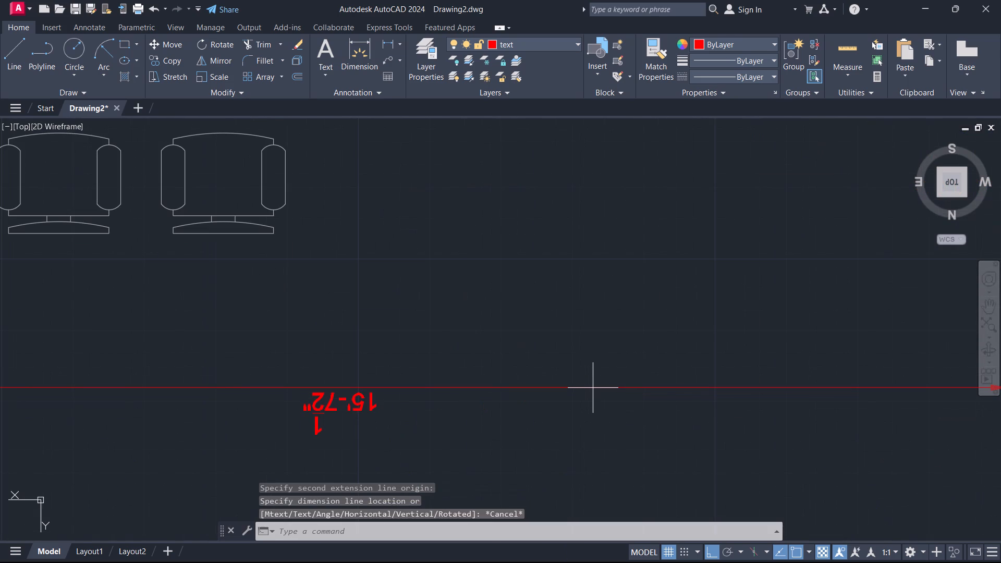
pyautogui.scroll(-5, 594, 386)
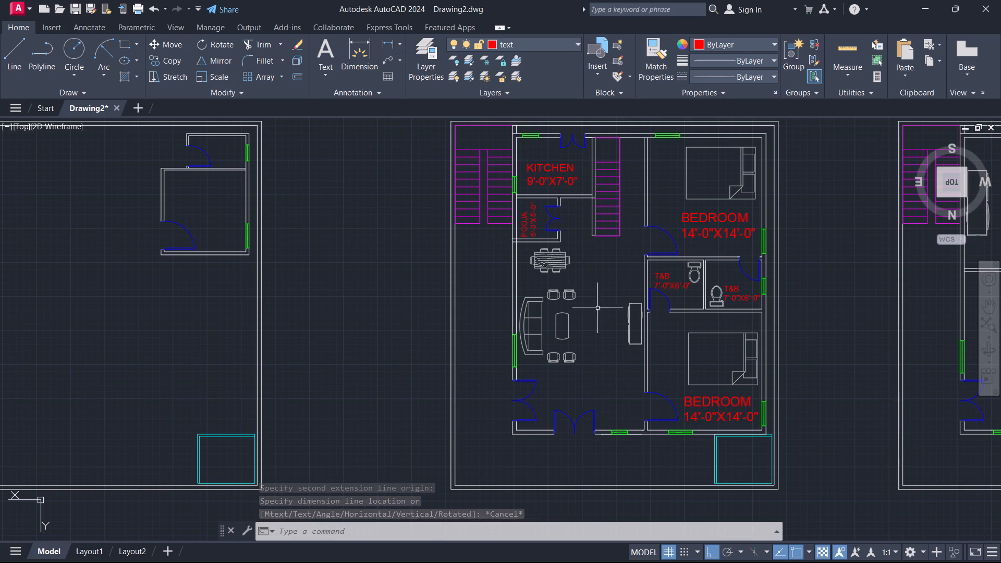
# Measure the living area's length from the pooja room wall to the front wall with a linear dimension, without placing it.
pyautogui.press('space')
pyautogui.scroll(2, 538, 277)
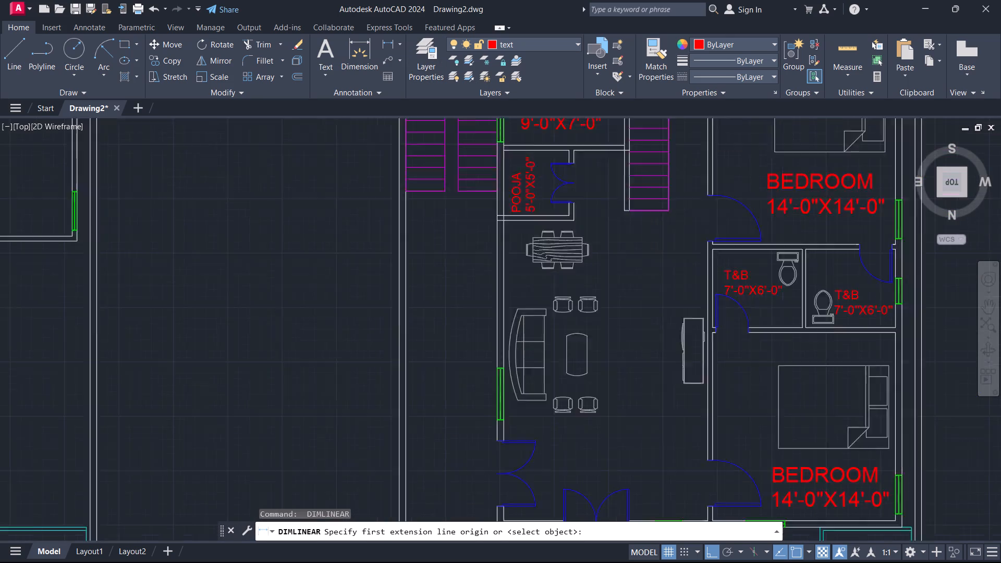
pyautogui.click(524, 186)
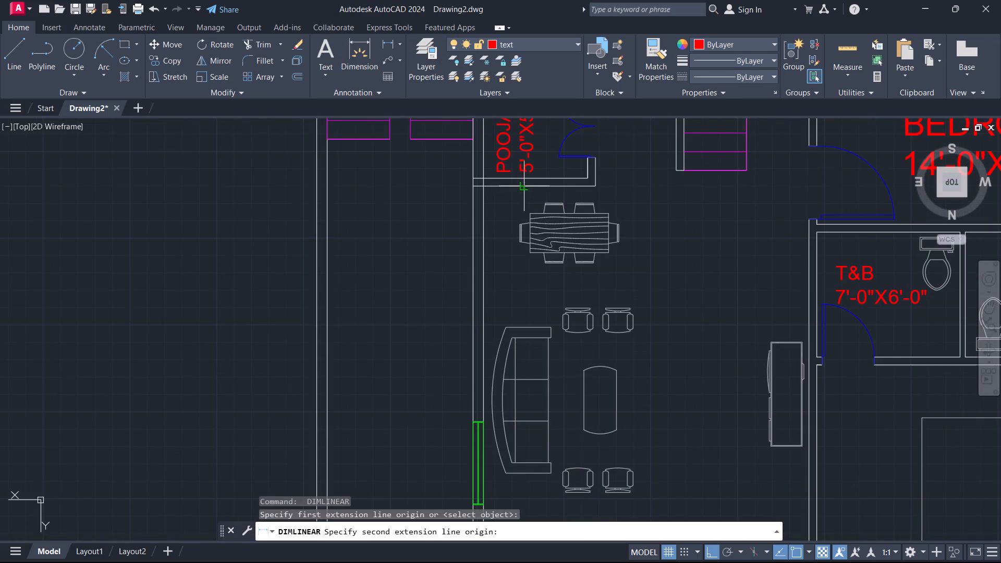
pyautogui.scroll(-3, 542, 331)
pyautogui.scroll(3, 538, 407)
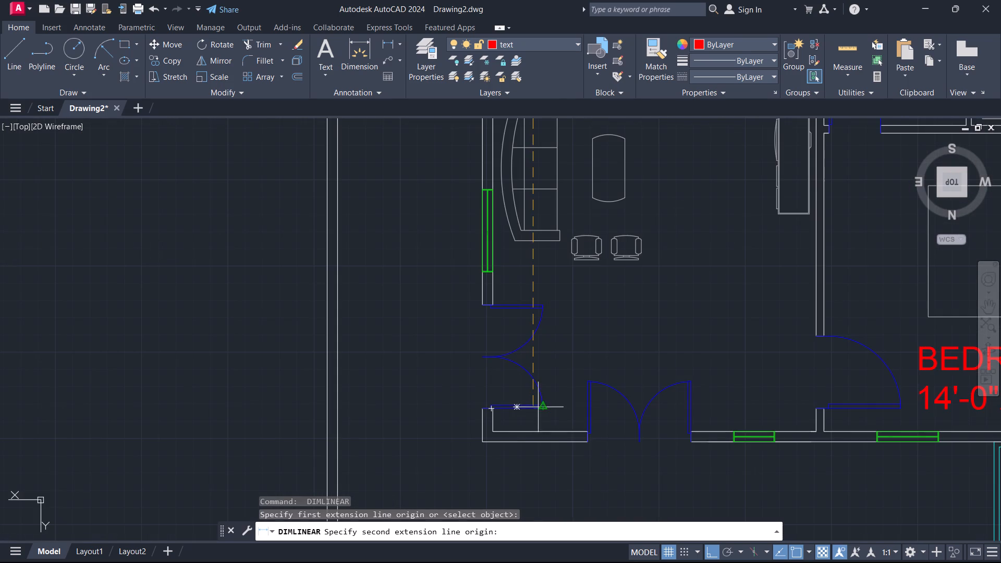
pyautogui.click(533, 432)
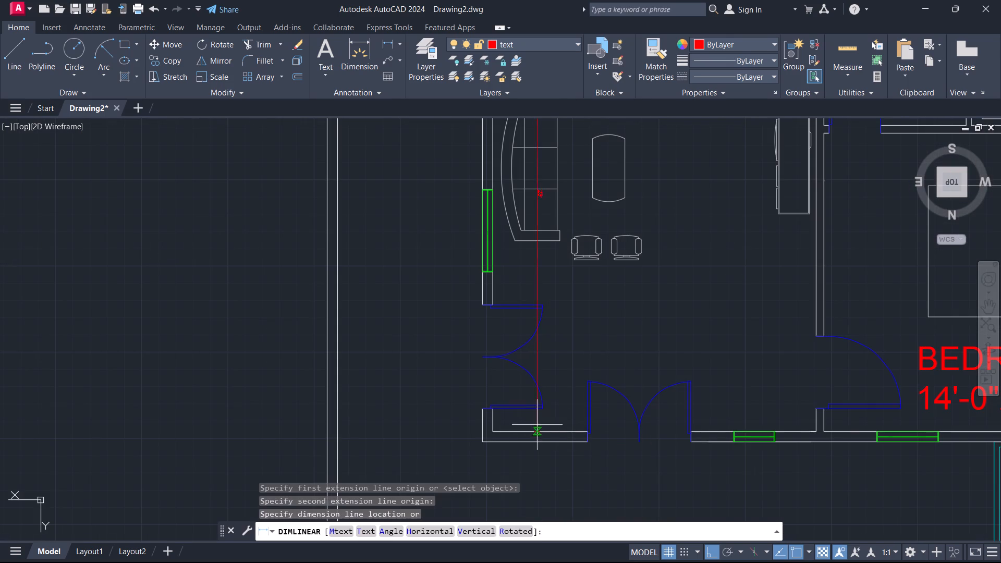
pyautogui.press('Escape')
pyautogui.scroll(-1, 595, 297)
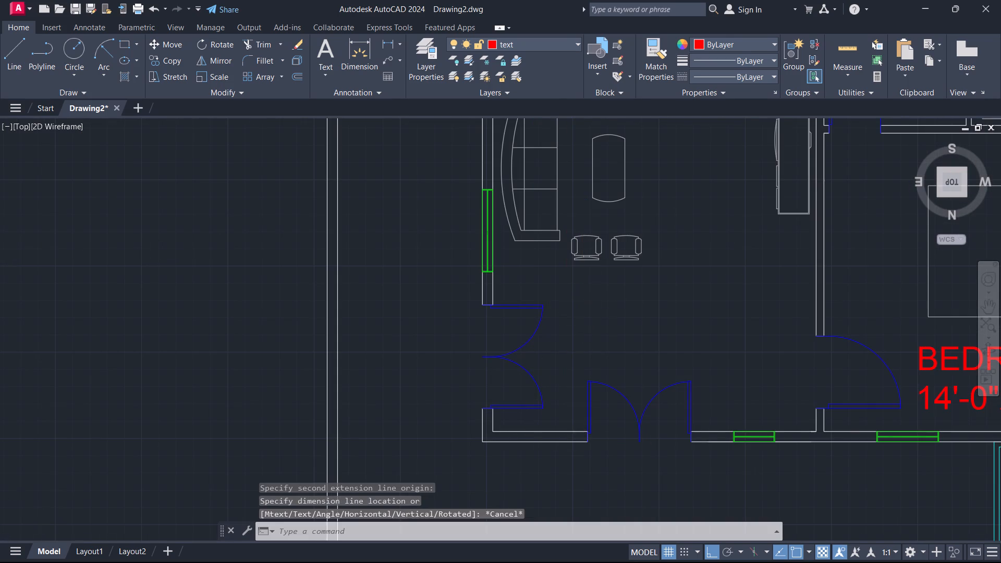
pyautogui.scroll(-1, 595, 297)
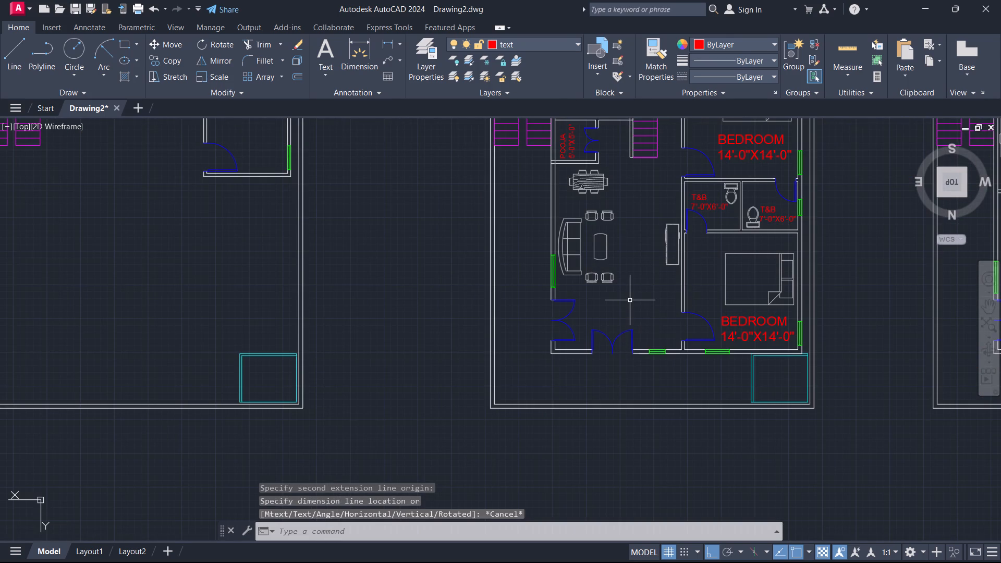
# Start a multiline text label in the open living area beside the lounge chairs, with LIVINGROOM as its first line.
pyautogui.write('MT')
pyautogui.press('Return')
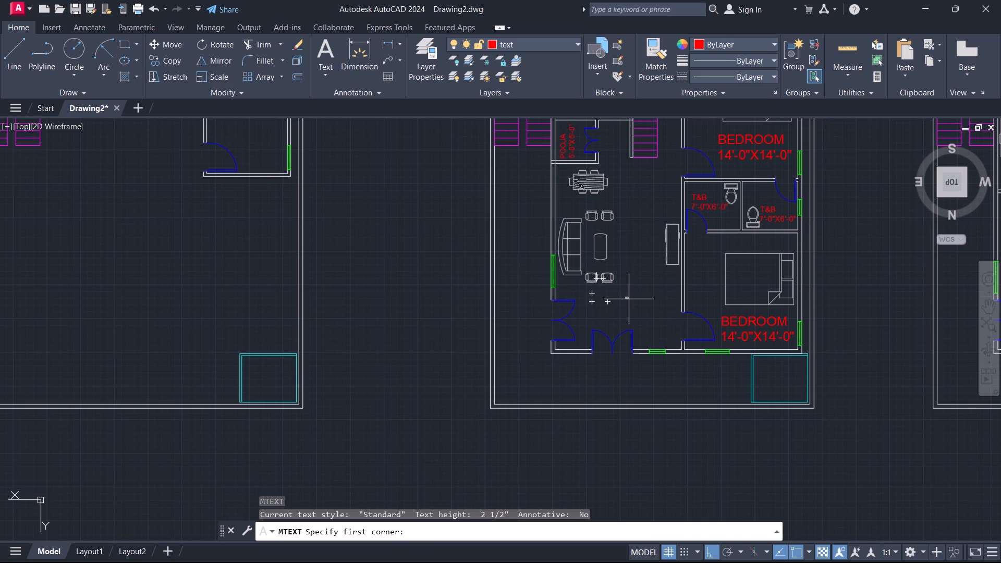
pyautogui.moveTo(629, 299); pyautogui.dragTo(545, 324, button='middle')
pyautogui.click(554, 311)
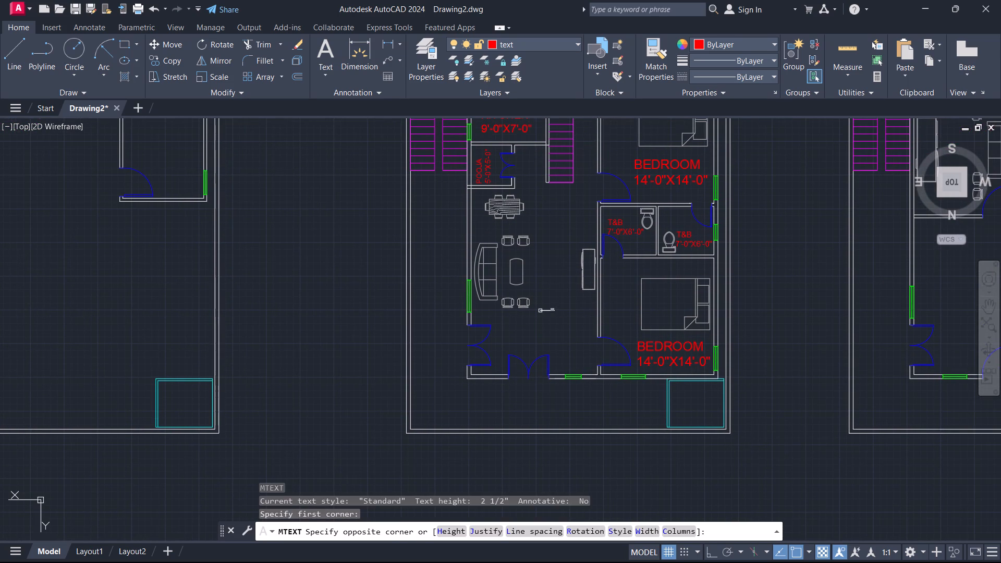
pyautogui.click(540, 311)
pyautogui.write('LIVING')
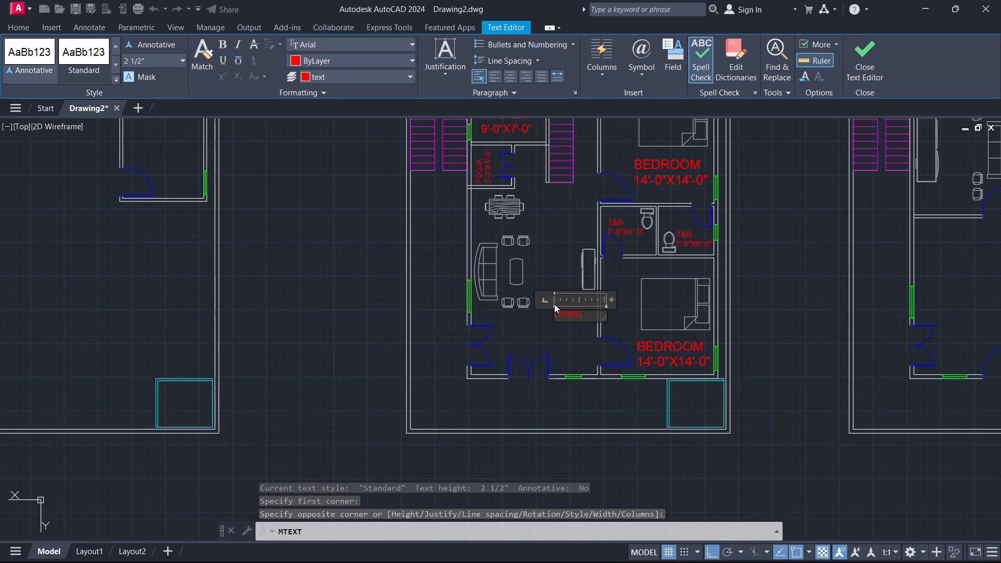
pyautogui.write('ROOM')
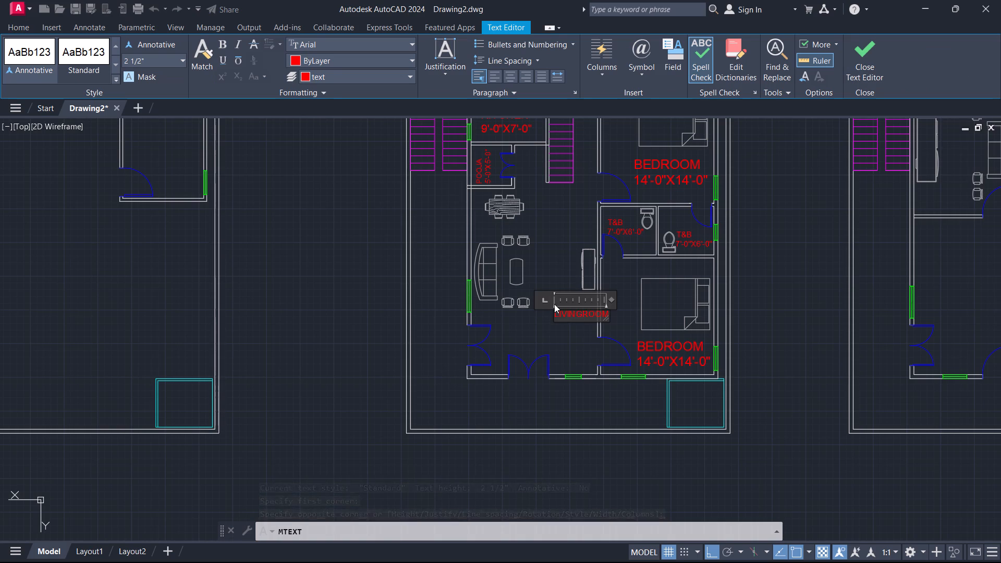
# Add the second line 15'7.5"X23'-0" to the LIVINGROOM label.
pyautogui.press('Return')
pyautogui.write('15')
pyautogui.press("'")
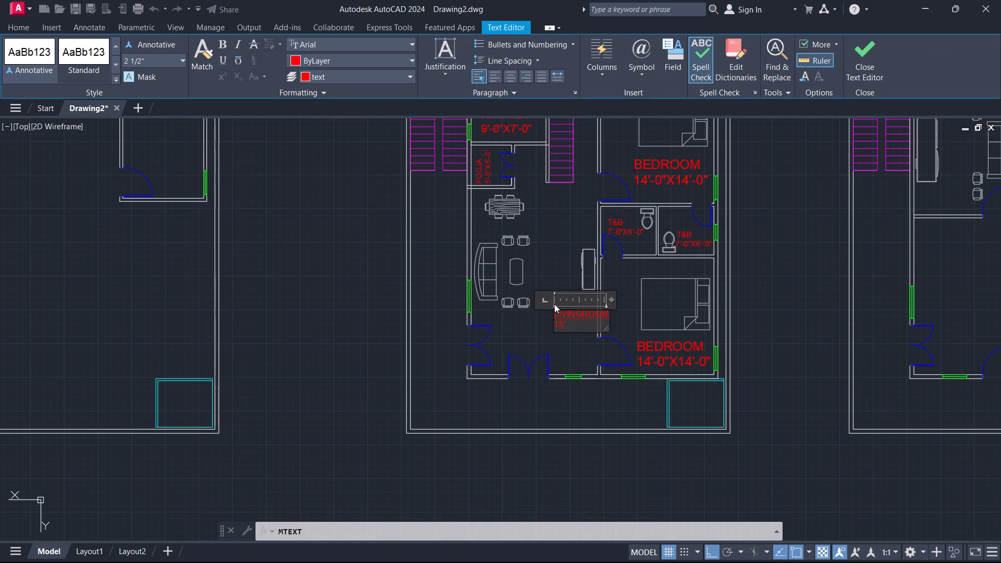
pyautogui.write('7.5"')
pyautogui.press('x')
pyautogui.write('23')
pyautogui.hotkey('shift', '"')
pyautogui.press('BackSpace')
pyautogui.press("'")
pyautogui.press('-')
pyautogui.press('0')
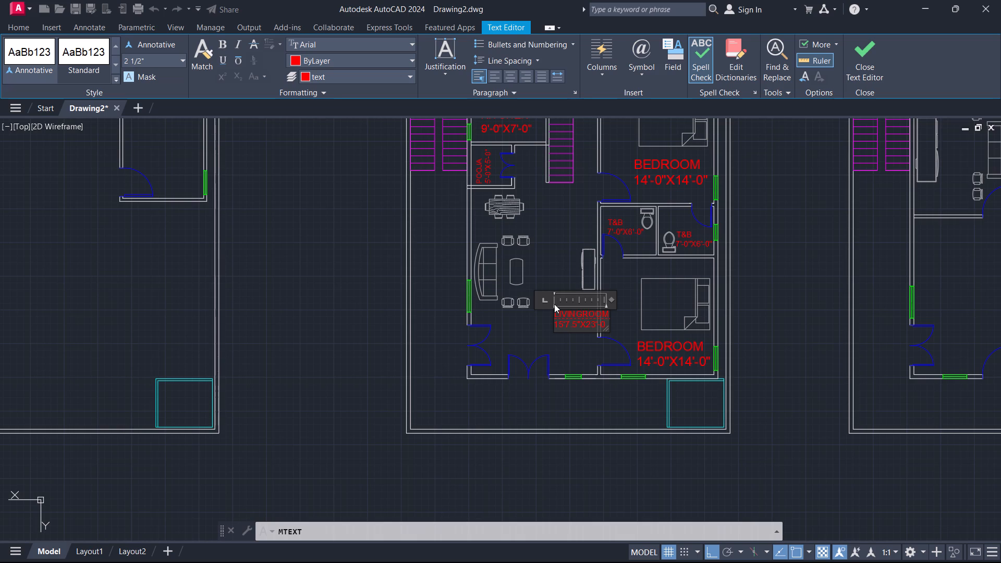
pyautogui.hotkey('shift', '"')
# Insert the missing hyphen in the LIVINGROOM label's first dimension so the line reads 15'-7.5"X23'-0".
pyautogui.press('Left')
pyautogui.press('Left')
pyautogui.press('Left')
pyautogui.press('Left')
pyautogui.press('Left')
pyautogui.press('Left')
pyautogui.press('Left')
pyautogui.press('Left')
pyautogui.press('Left')
pyautogui.press('Left')
pyautogui.press('Left')
pyautogui.press('Left')
pyautogui.press('Left')
pyautogui.press('Right')
pyautogui.press('Right')
pyautogui.press('-')
# Finish the LIVINGROOM label's text and rotate the label about its corner so it reads vertically upward.
pyautogui.click(516, 328)
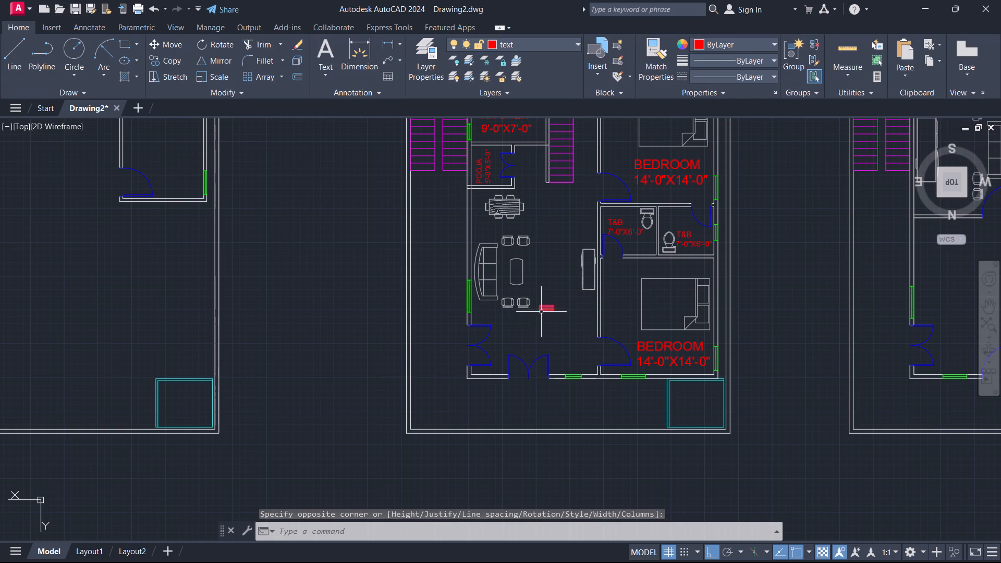
pyautogui.scroll(3, 550, 307)
pyautogui.click(566, 321)
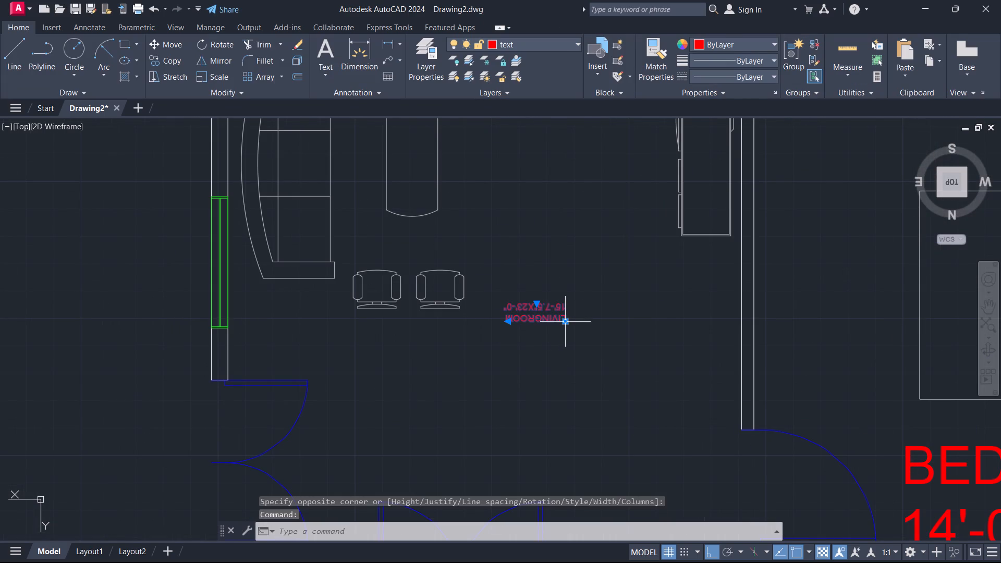
pyautogui.write('RO')
pyautogui.press('Return')
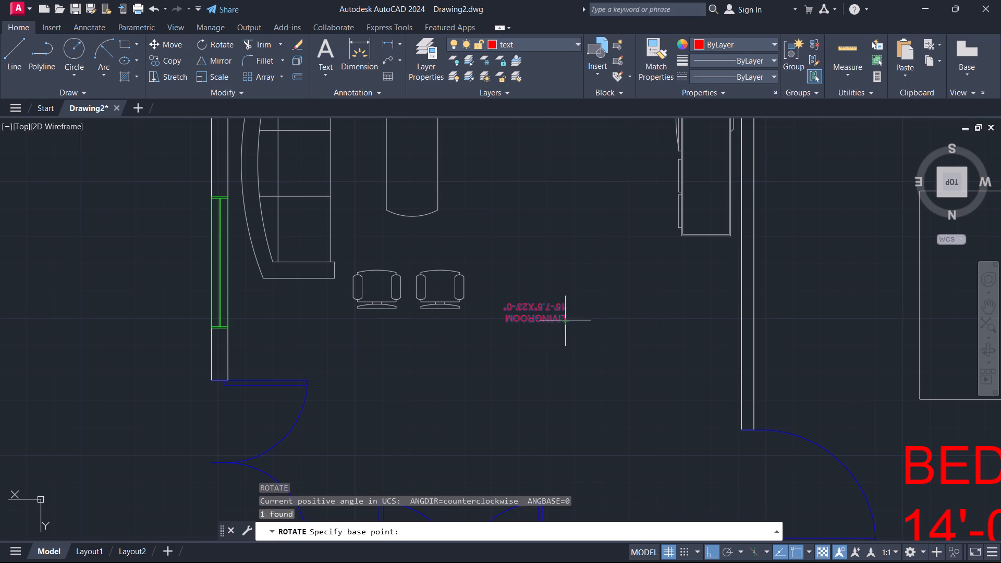
pyautogui.click(567, 321)
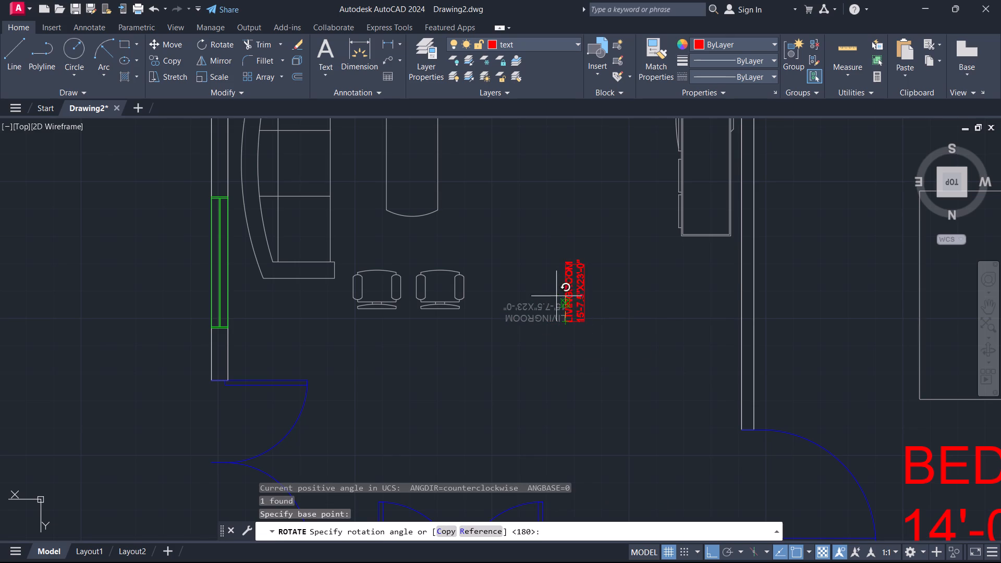
pyautogui.click(551, 254)
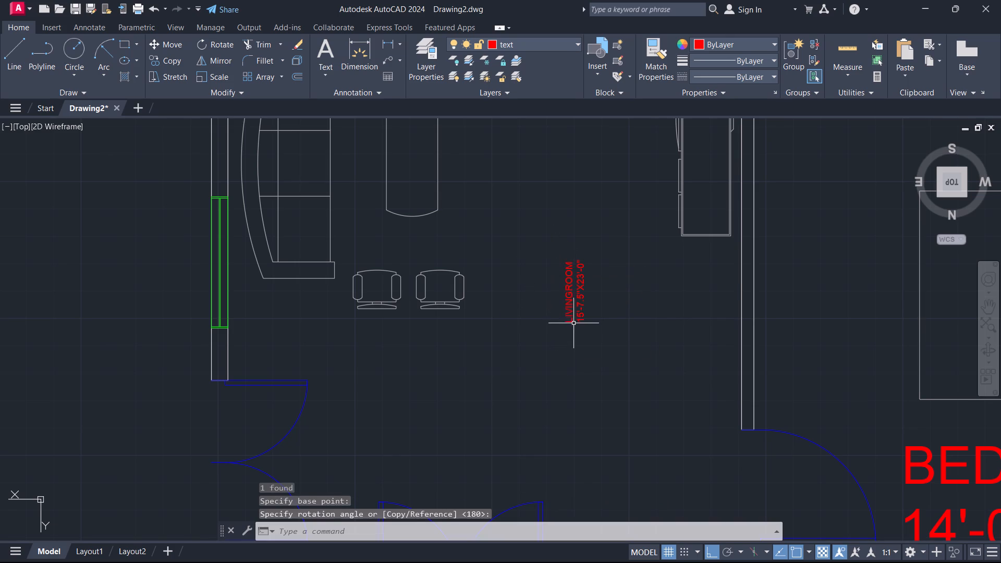
# Scale the vertical LIVINGROOM label up from its lower corner to a text height of about 1'-0 1/4".
pyautogui.click(568, 322)
pyautogui.write('SC')
pyautogui.press('Return')
pyautogui.click(565, 324)
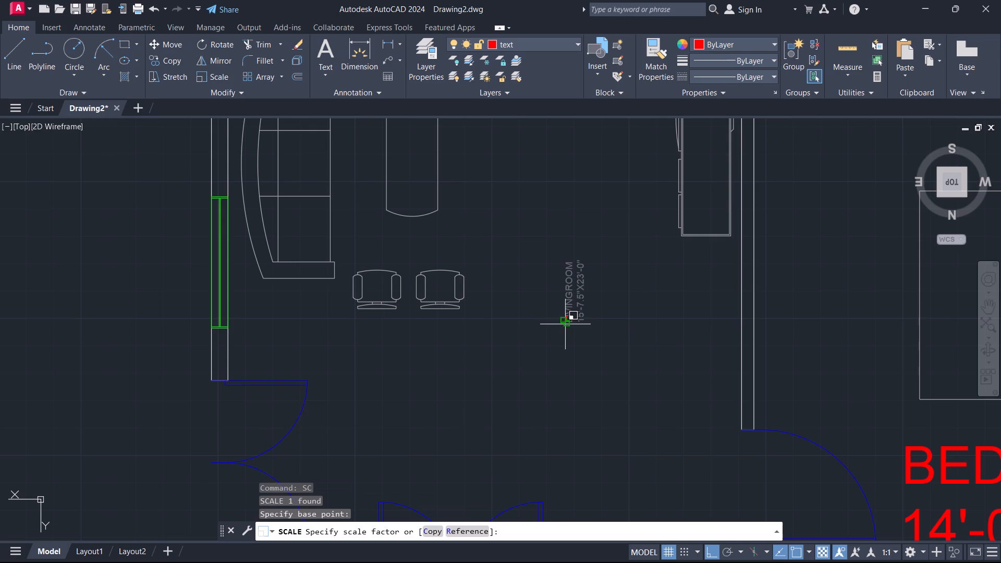
pyautogui.moveTo(616, 404); pyautogui.dragTo(535, 424, button='middle')
pyautogui.scroll(-2, 533, 403)
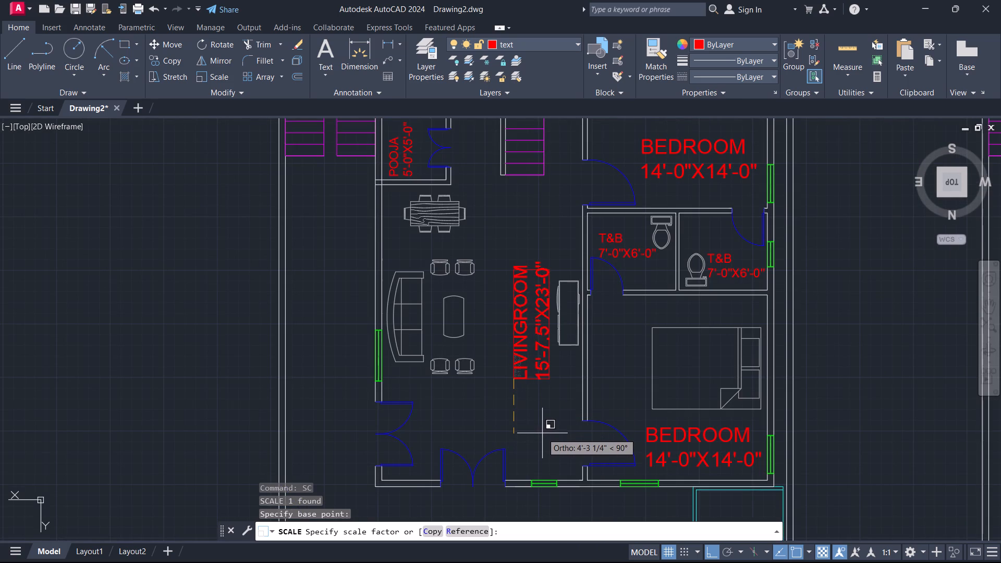
pyautogui.click(542, 433)
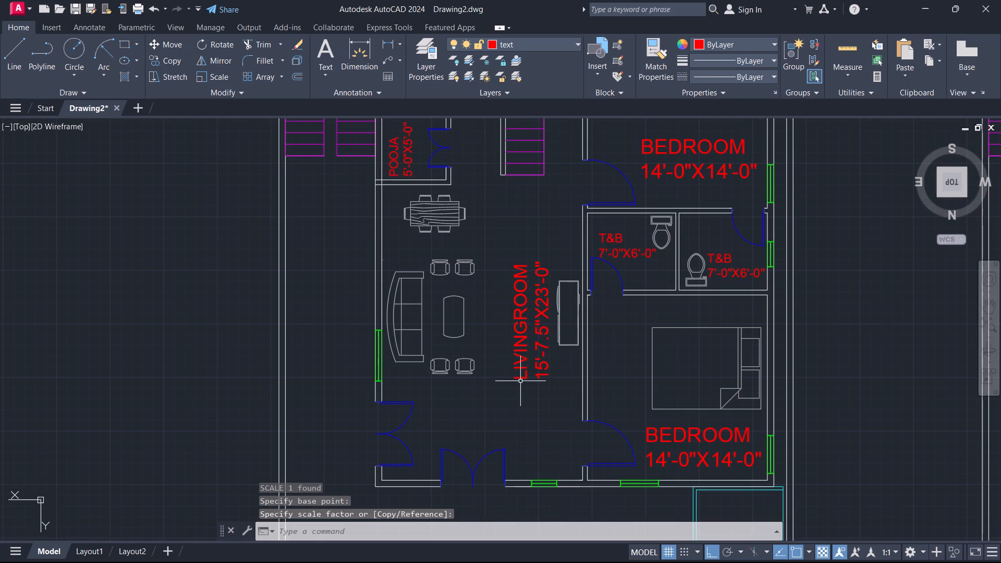
# Move the LIVINGROOM label horizontally into the open space between the lounge chairs and the TV unit.
pyautogui.click(520, 378)
pyautogui.press('m')
pyautogui.press('Return')
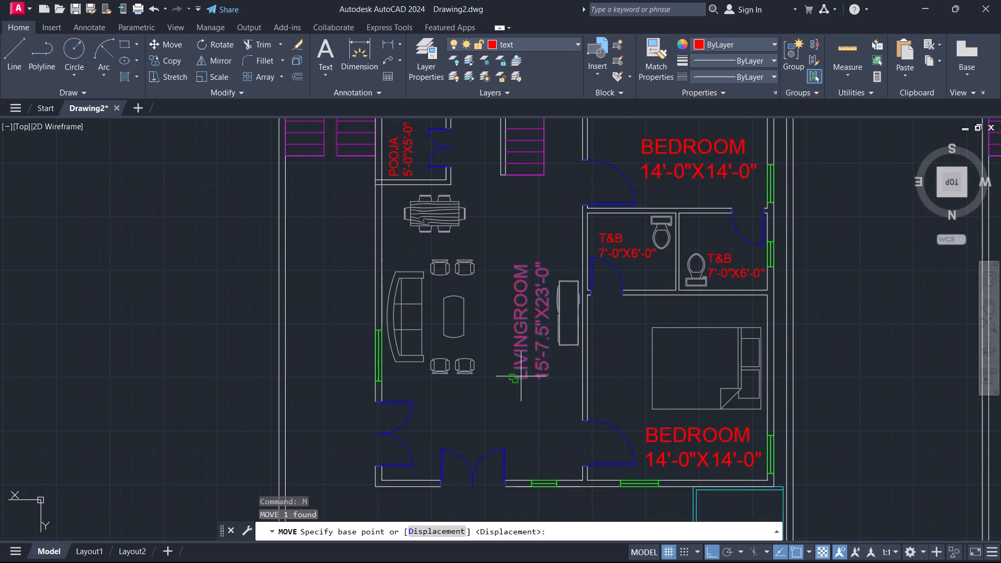
pyautogui.click(514, 381)
pyautogui.click(493, 376)
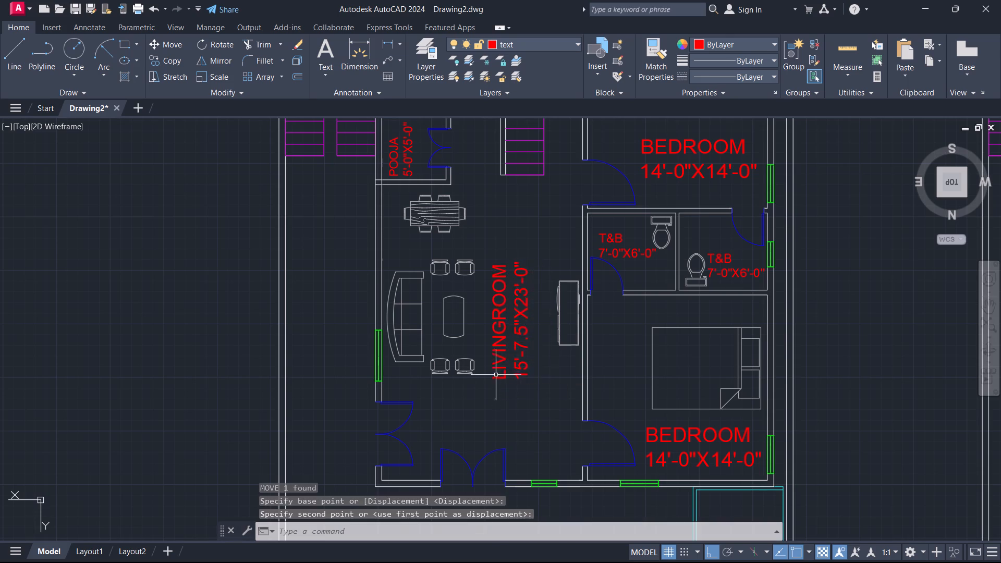
pyautogui.press('Escape')
# Copy the LIVINGROOM label about 51'-2" across into the living area of the adjacent floor plan.
pyautogui.scroll(-2, 555, 366)
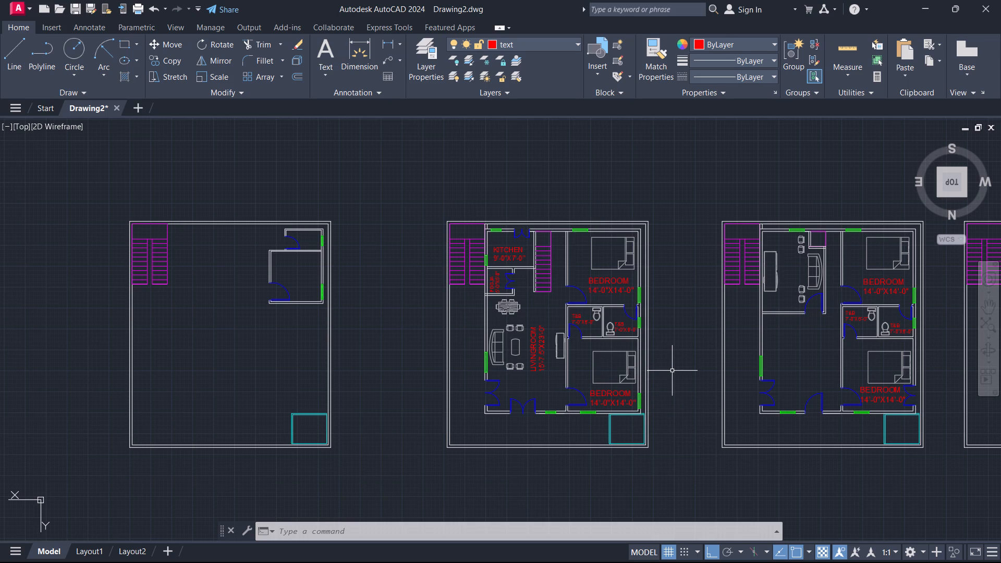
pyautogui.scroll(1, 538, 371)
pyautogui.click(525, 372)
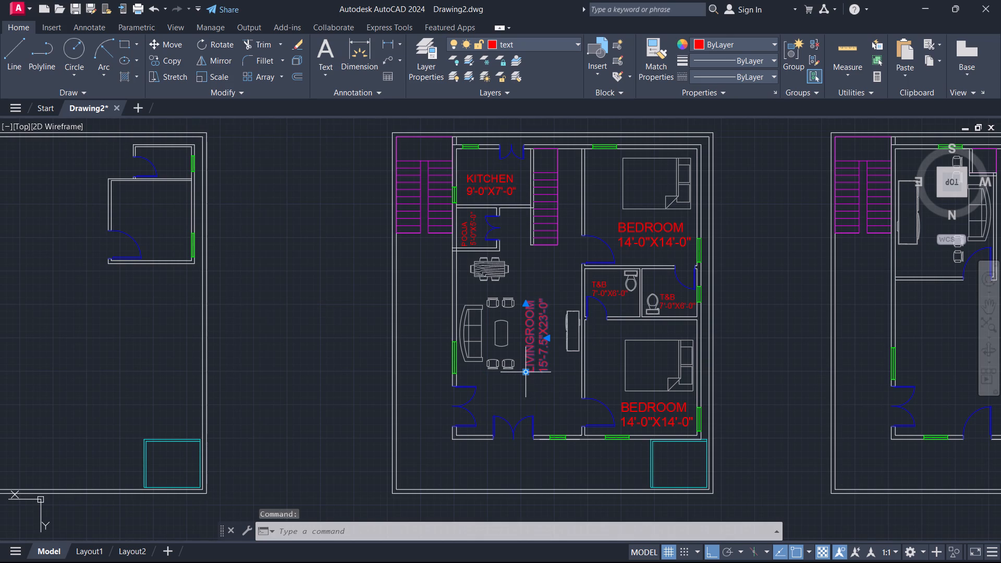
pyautogui.write('CO')
pyautogui.press('Return')
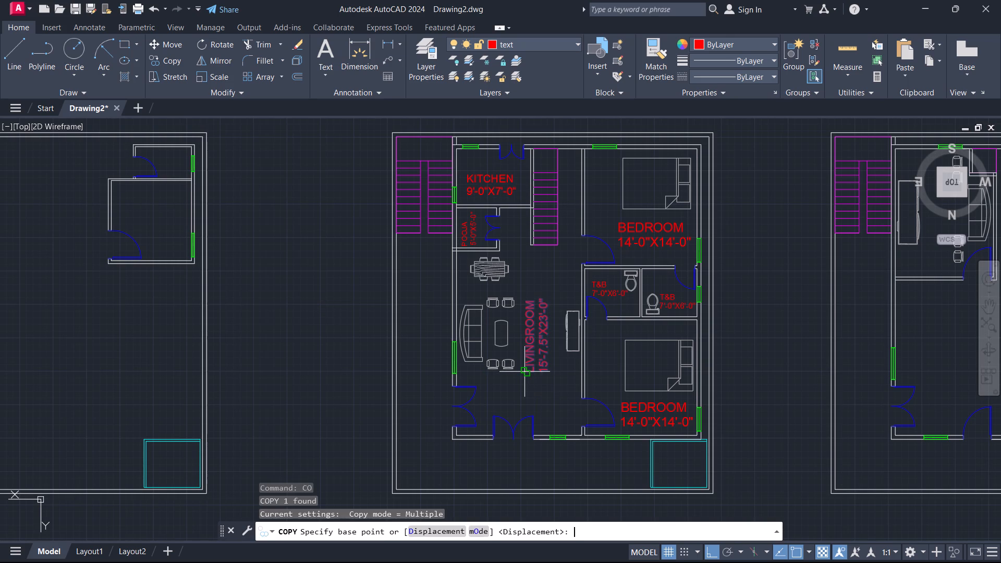
pyautogui.click(523, 372)
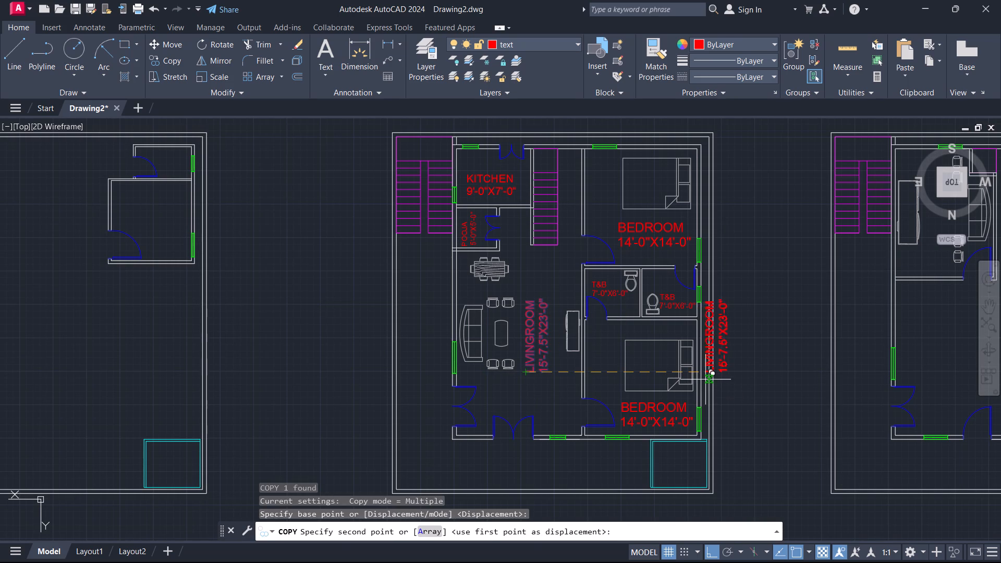
pyautogui.scroll(-1, 730, 381)
pyautogui.moveTo(737, 376); pyautogui.dragTo(530, 356, button='middle')
pyautogui.scroll(2, 650, 347)
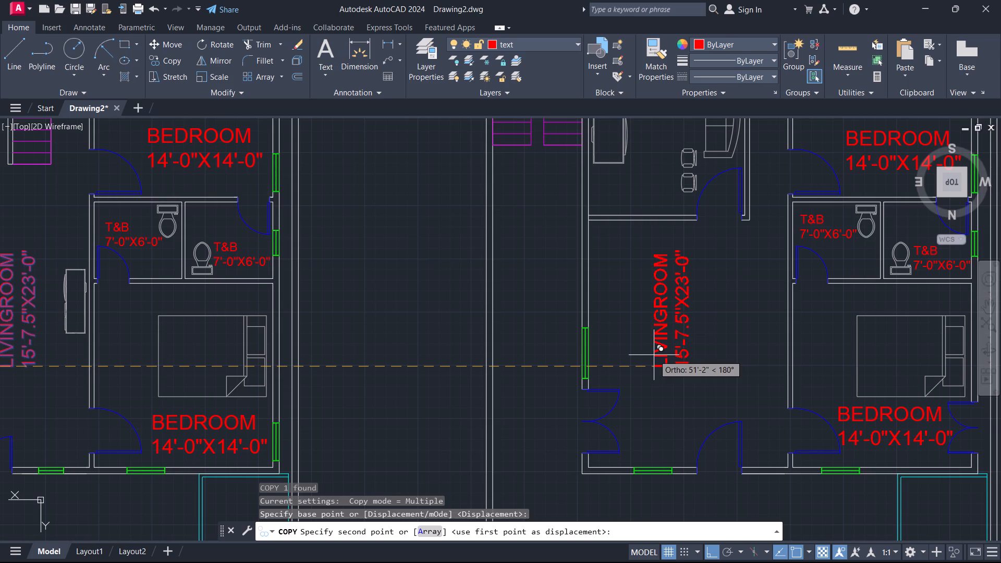
pyautogui.click(654, 355)
pyautogui.press('Escape')
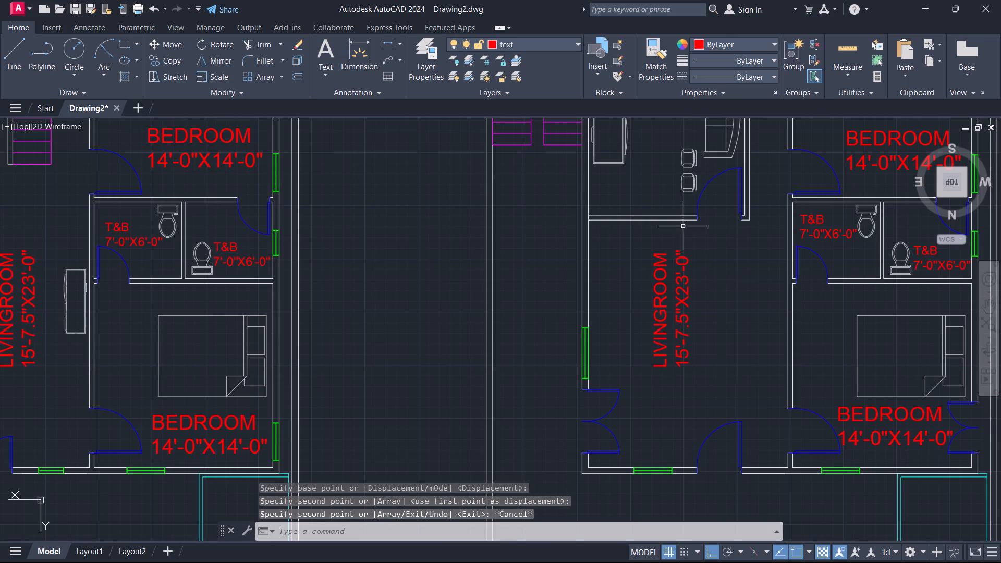
# Measure the adjacent plan's living area width between its side walls with a linear dimension, without placing it.
pyautogui.click(386, 44)
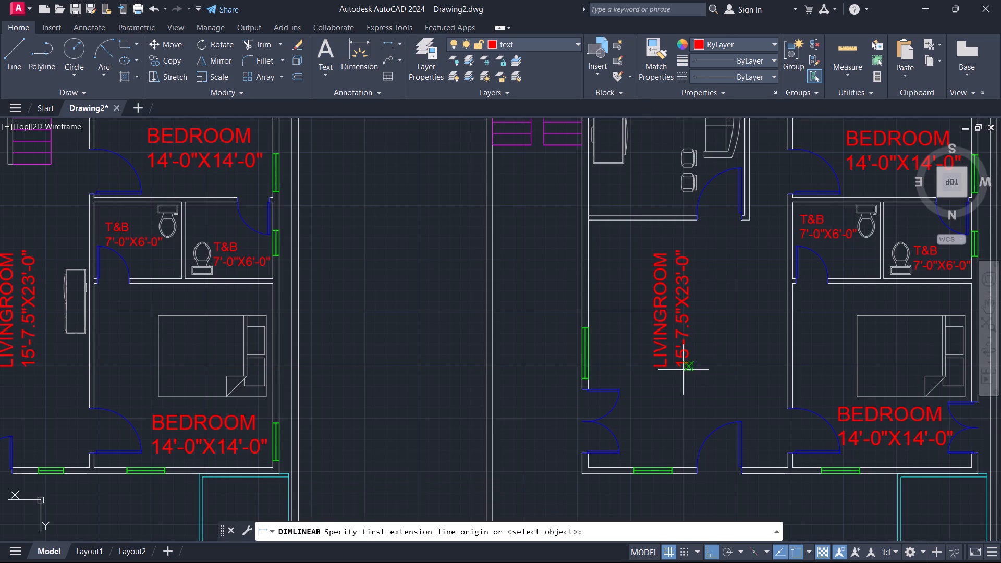
pyautogui.click(587, 311)
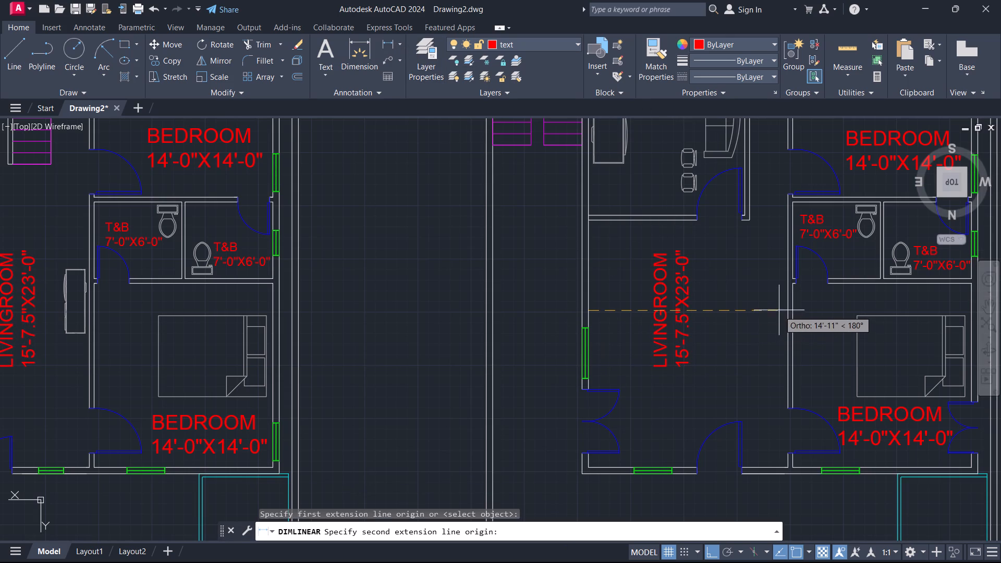
pyautogui.click(787, 309)
pyautogui.scroll(4, 705, 403)
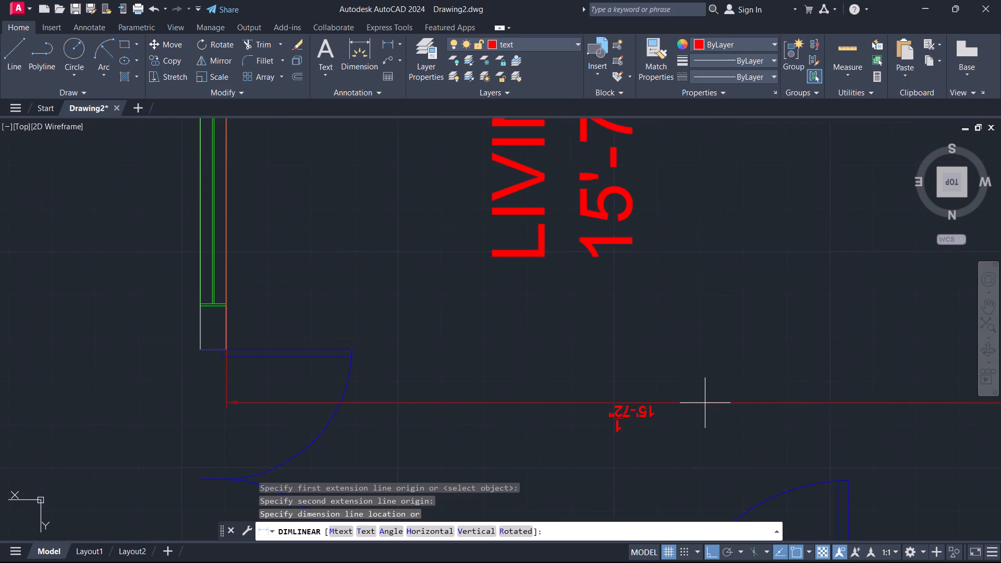
pyautogui.press('Escape')
pyautogui.scroll(-4, 710, 395)
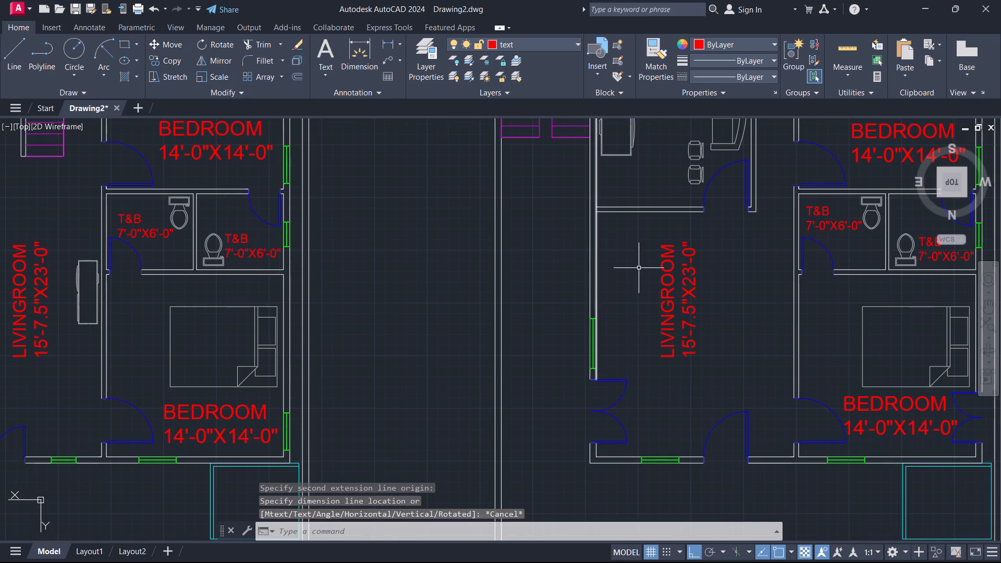
# Measure the same living area's length from the furnished room's wall to the front wall with a linear dimension, without placing it.
pyautogui.press('space')
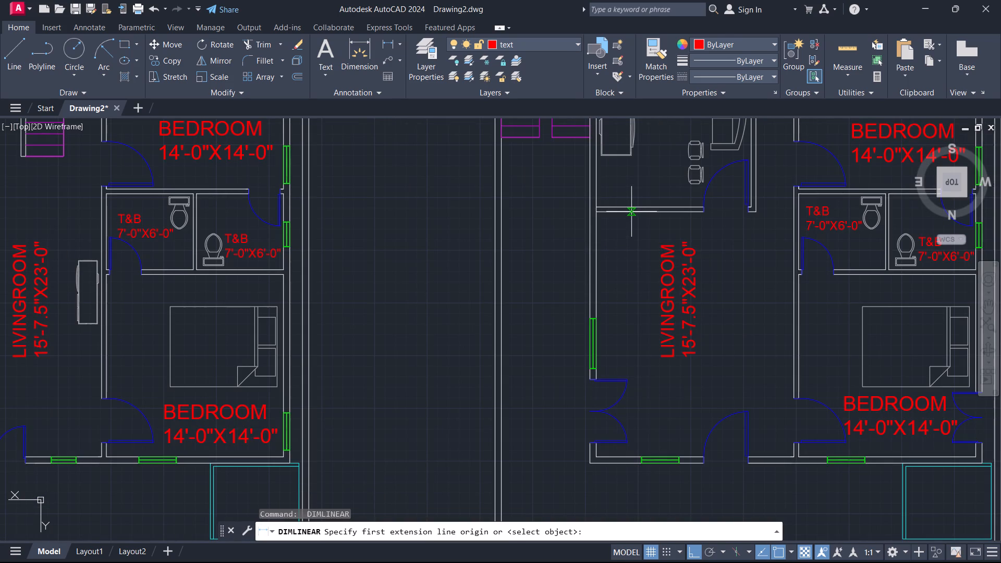
pyautogui.click(631, 212)
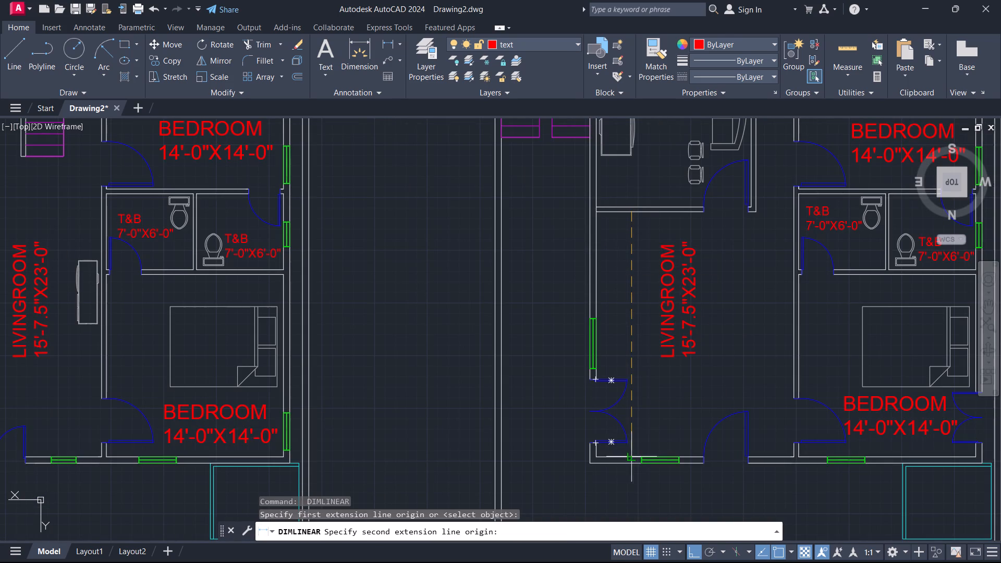
pyautogui.click(633, 456)
pyautogui.scroll(3, 648, 358)
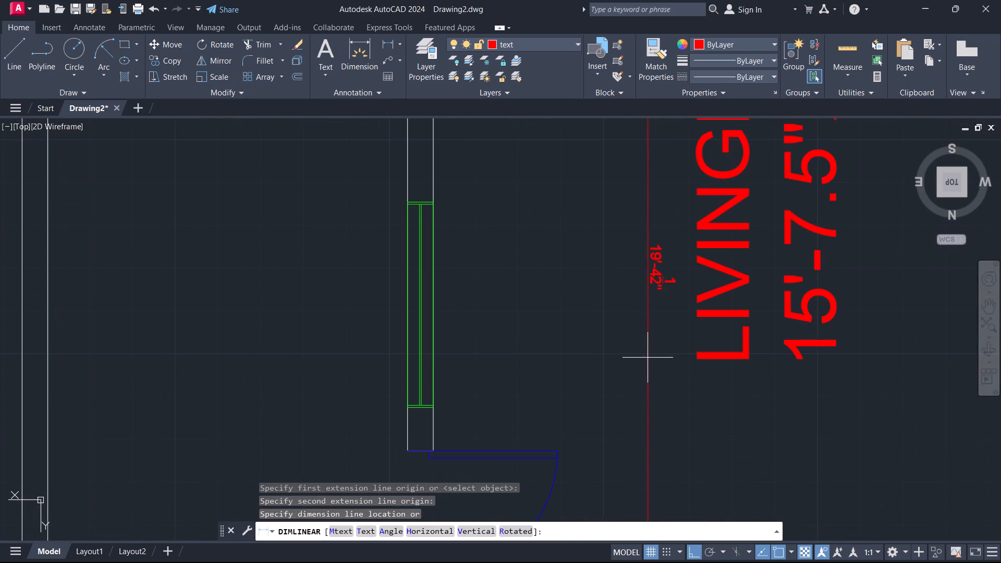
pyautogui.press('Escape')
pyautogui.scroll(-2, 777, 266)
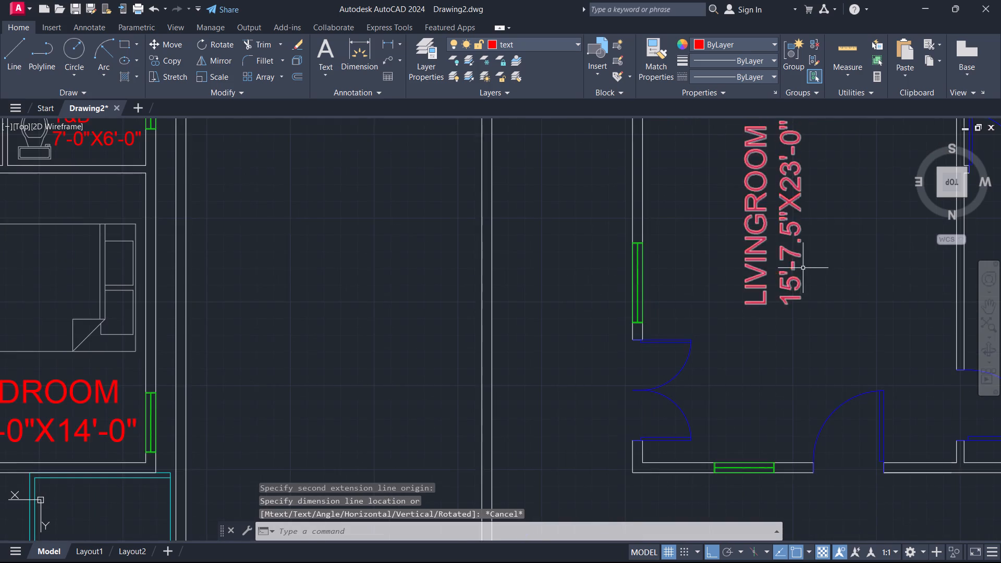
# Change the second dimension in the copied LIVINGROOM label to 19'-4.5" so the line reads 15'-7.5"X19'-4.5".
pyautogui.moveTo(804, 267); pyautogui.dragTo(742, 346, button='middle')
pyautogui.doubleClick(731, 263)
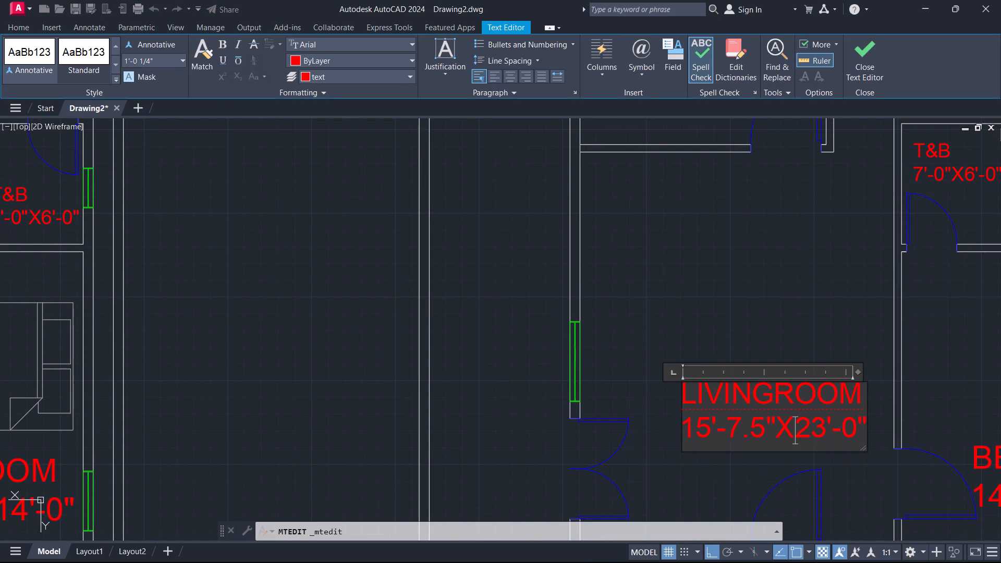
pyautogui.press('Right')
pyautogui.press('Right')
pyautogui.press('Right')
pyautogui.press('Right')
pyautogui.press('Right')
pyautogui.press('Right')
pyautogui.press('Right')
pyautogui.press('Right')
pyautogui.press('Right')
pyautogui.press('Right')
pyautogui.press('Right')
pyautogui.press('Right')
pyautogui.press('Right')
pyautogui.press('Right')
pyautogui.press('BackSpace')
pyautogui.press('BackSpace')
pyautogui.press('BackSpace')
pyautogui.press('BackSpace')
pyautogui.press('BackSpace')
pyautogui.press('BackSpace')
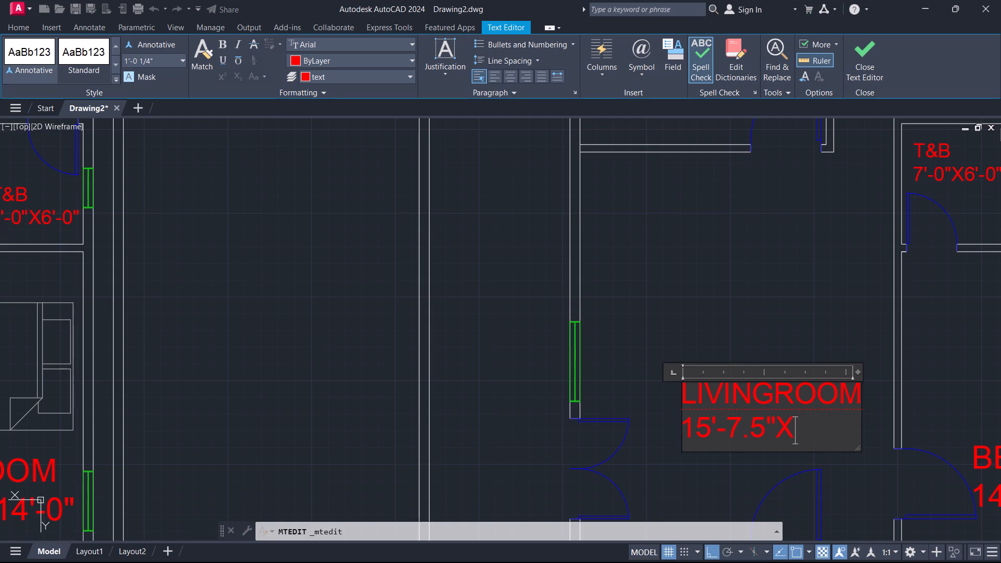
pyautogui.press('1')
pyautogui.press('9')
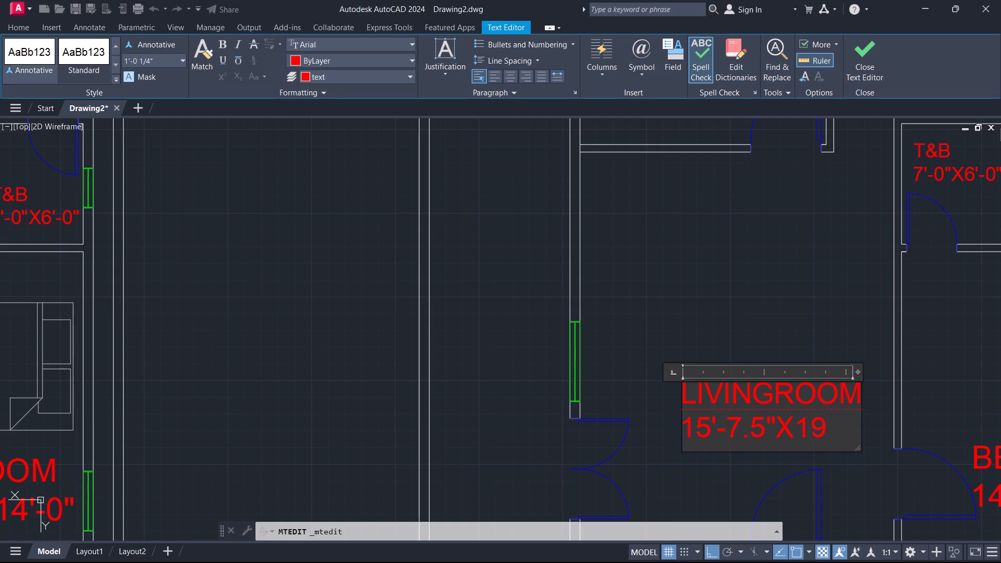
pyautogui.press("'")
pyautogui.press('-')
pyautogui.write('4.5')
pyautogui.hotkey('shift', '"')
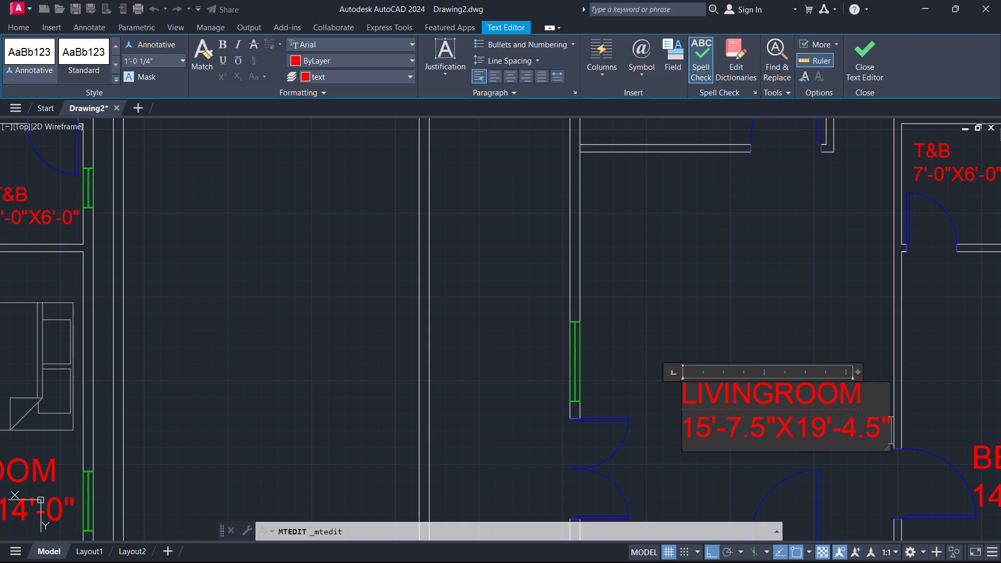
pyautogui.click(774, 316)
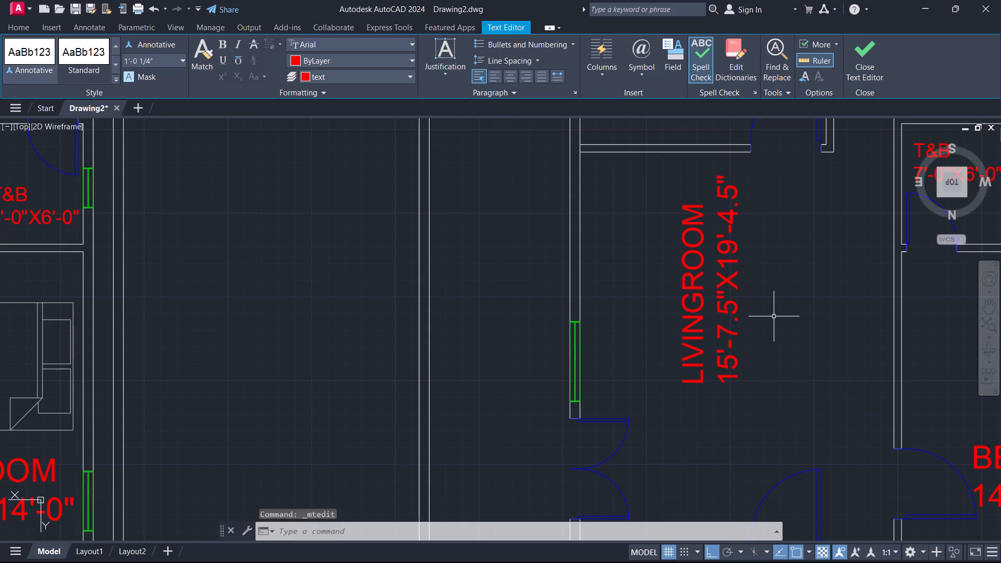
# Start a multiline text label reading HOMETHEATER in the furnished room above the adjacent plan's living area.
pyautogui.scroll(-1, 793, 304)
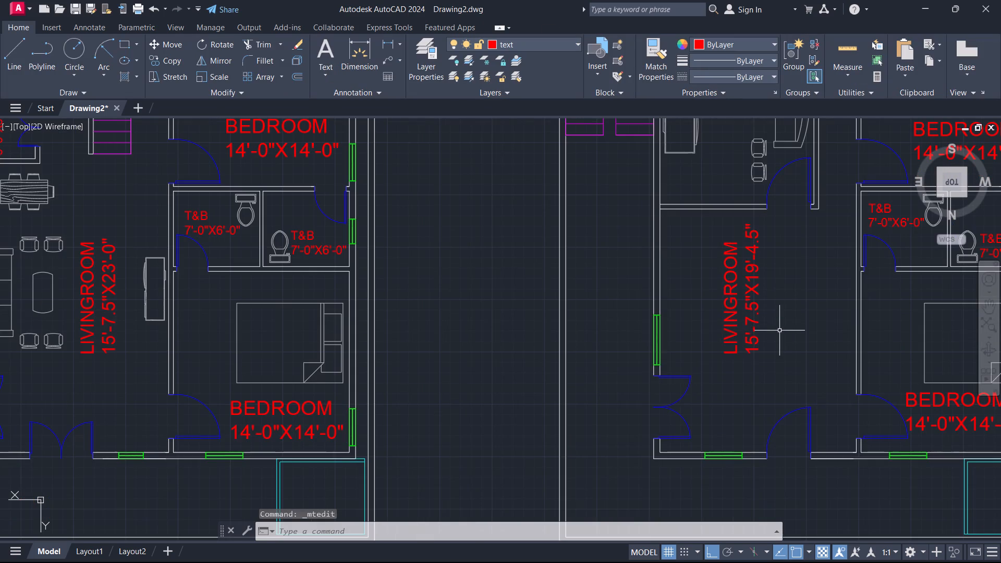
pyautogui.scroll(-1, 780, 331)
pyautogui.moveTo(787, 312); pyautogui.dragTo(750, 373, button='middle')
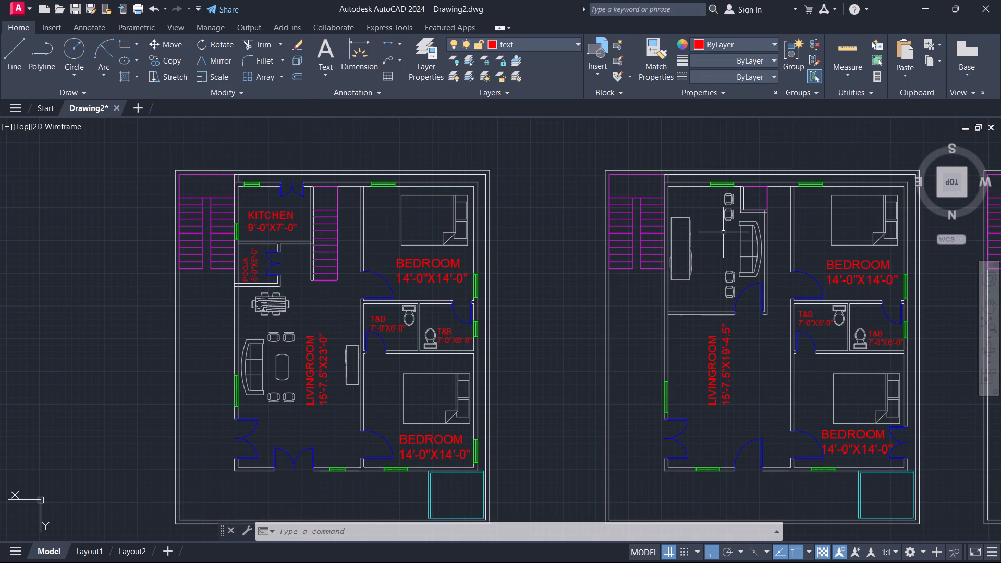
pyautogui.write('MT')
pyautogui.press('Return')
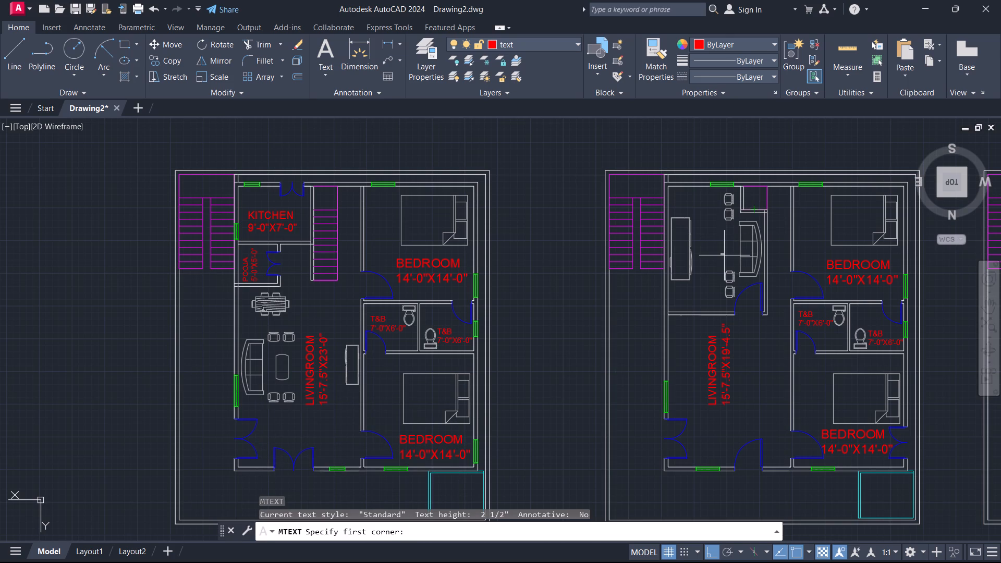
pyautogui.scroll(1, 698, 263)
pyautogui.click(699, 263)
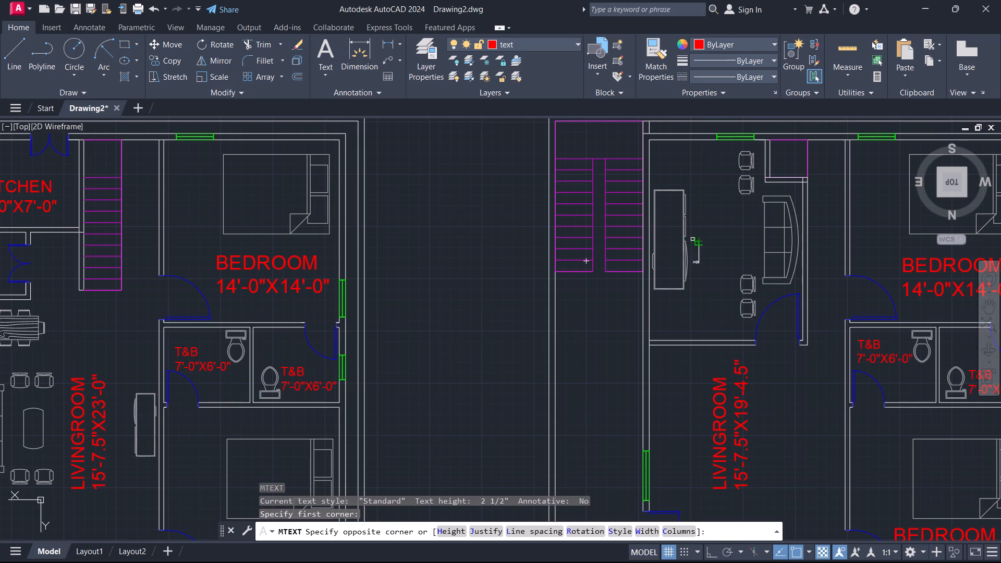
pyautogui.click(697, 246)
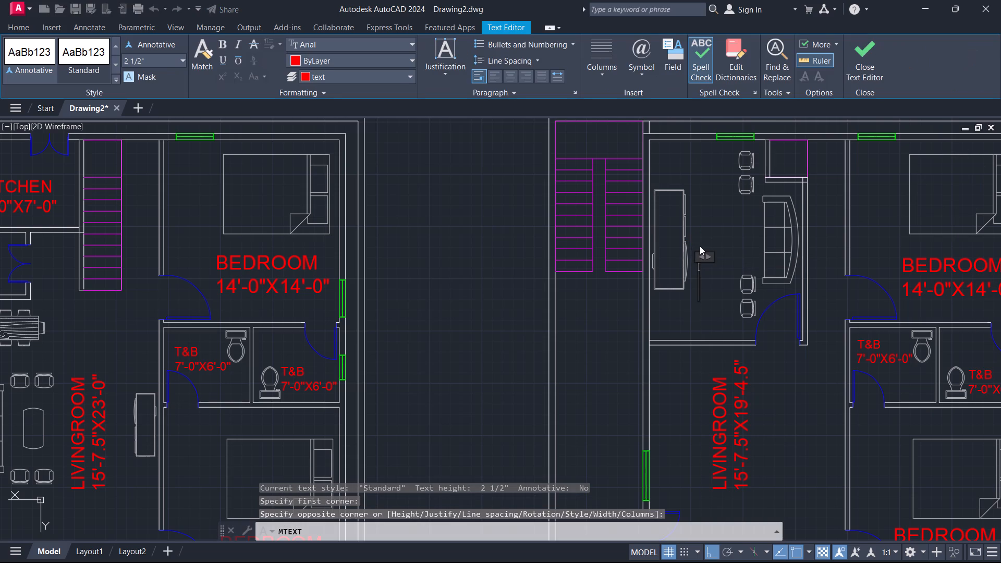
pyautogui.write('HOM')
pyautogui.press('e')
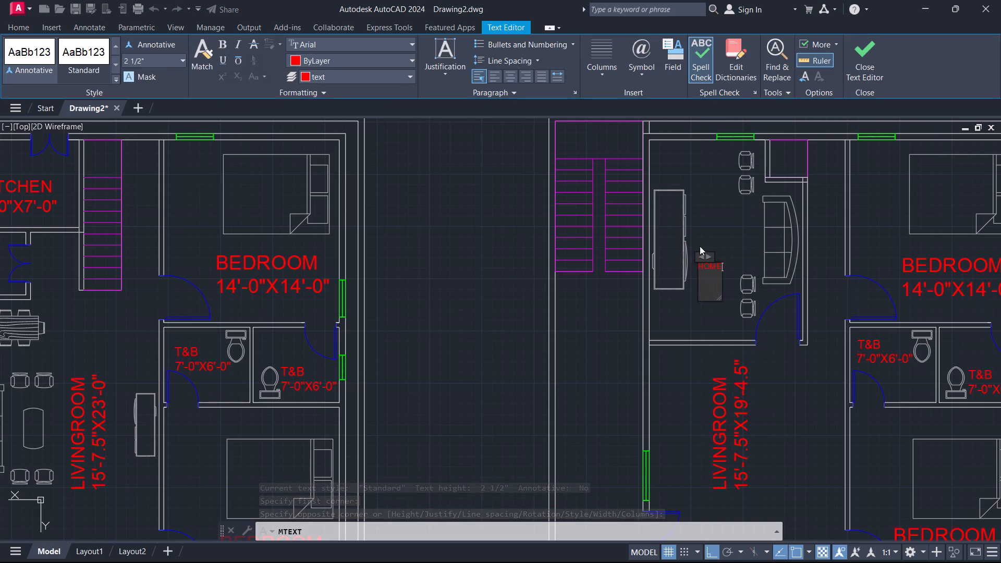
pyautogui.write('THEAT')
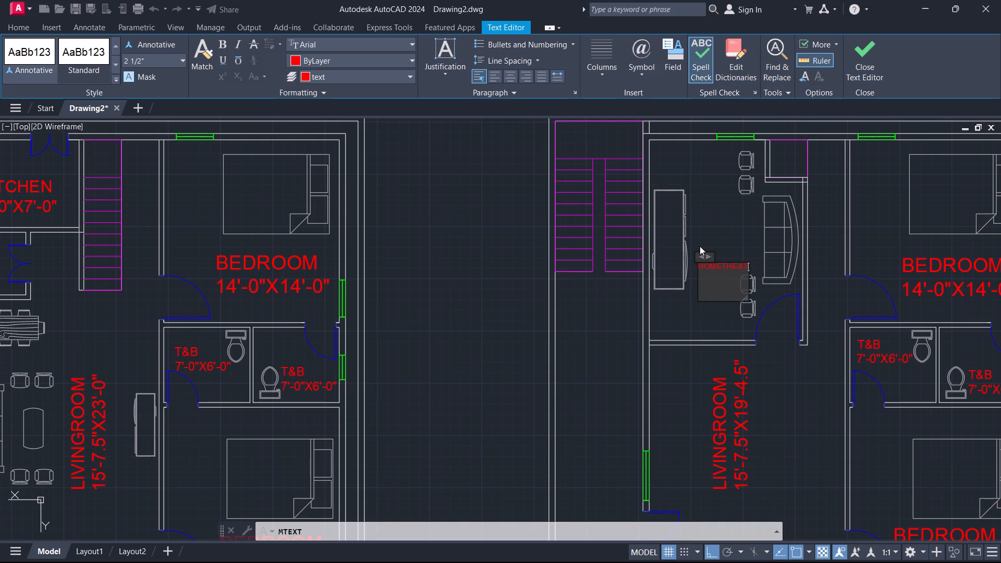
pyautogui.write('ER')
# Add a second line reading 9'-0"X to the HOMETHEATER label and finish the text.
pyautogui.press('Return')
pyautogui.press('9')
pyautogui.press('-')
pyautogui.press('BackSpace')
pyautogui.write("'-")
pyautogui.press('0')
pyautogui.hotkey('shift', '"')
pyautogui.press('x')
pyautogui.press('Return')
pyautogui.click(695, 309)
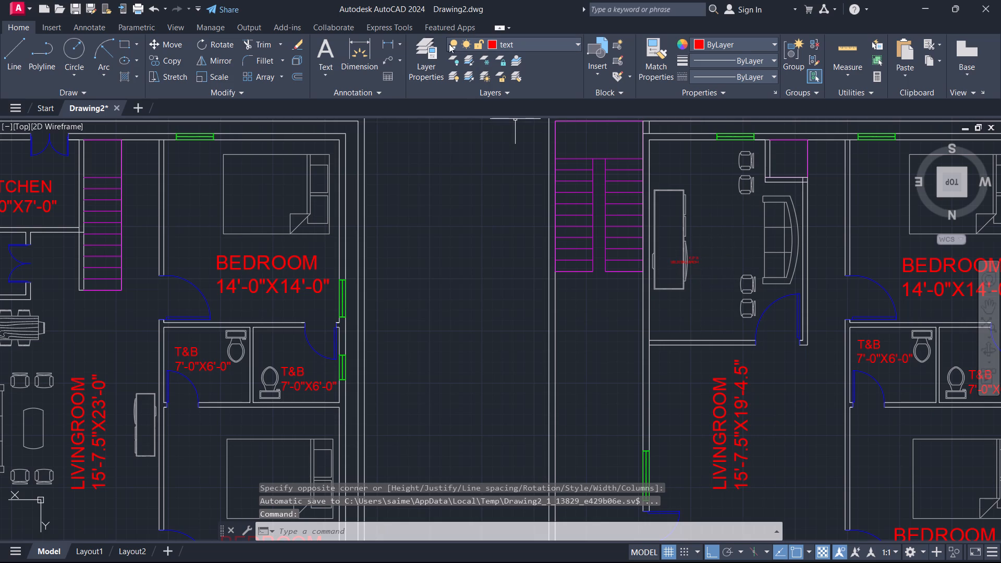
# Measure the home theater room's length between its inner walls with a linear dimension, without placing it.
pyautogui.click(386, 45)
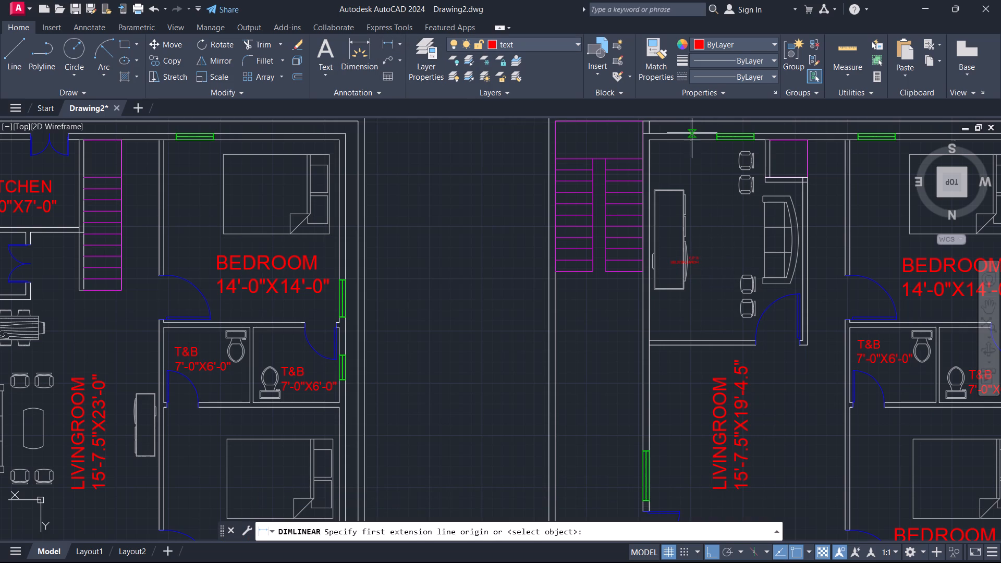
pyautogui.click(698, 140)
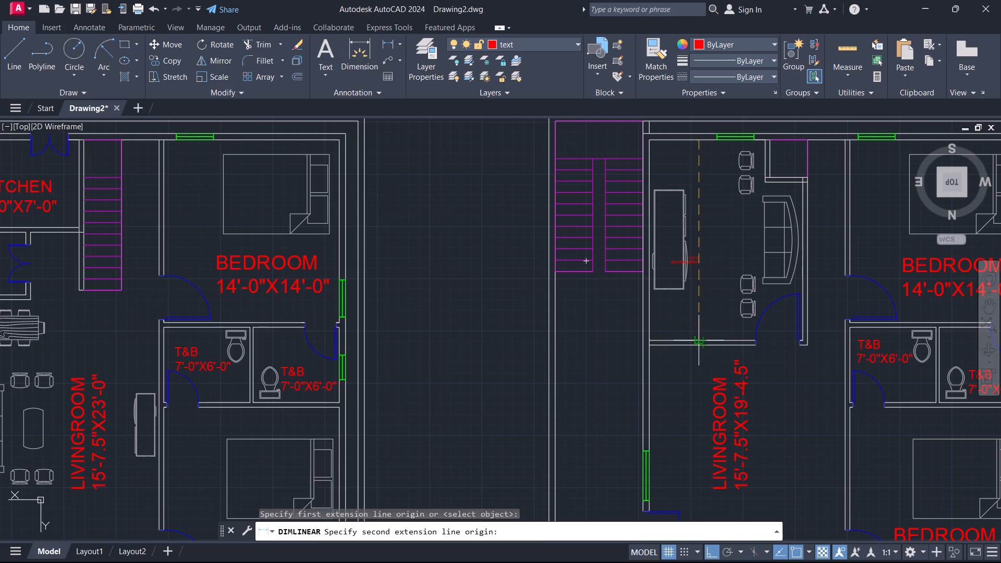
pyautogui.click(698, 338)
pyautogui.scroll(3, 702, 244)
pyautogui.scroll(-2, 702, 244)
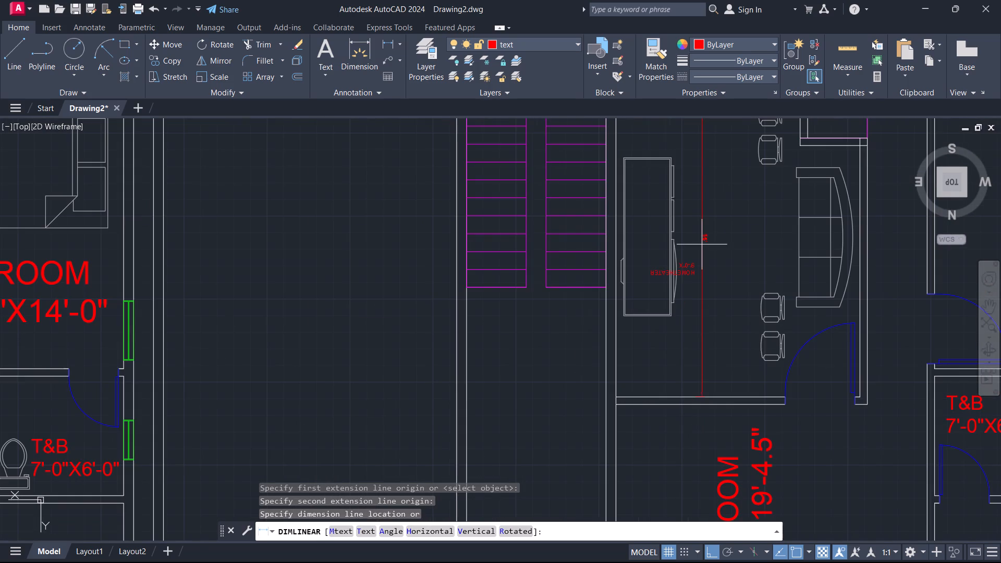
pyautogui.press('Escape')
# Complete the HOMETHEATER label's dimension line with 16'-0" so it reads 9'-0"X16'-0", saving the text changes.
pyautogui.doubleClick(694, 272)
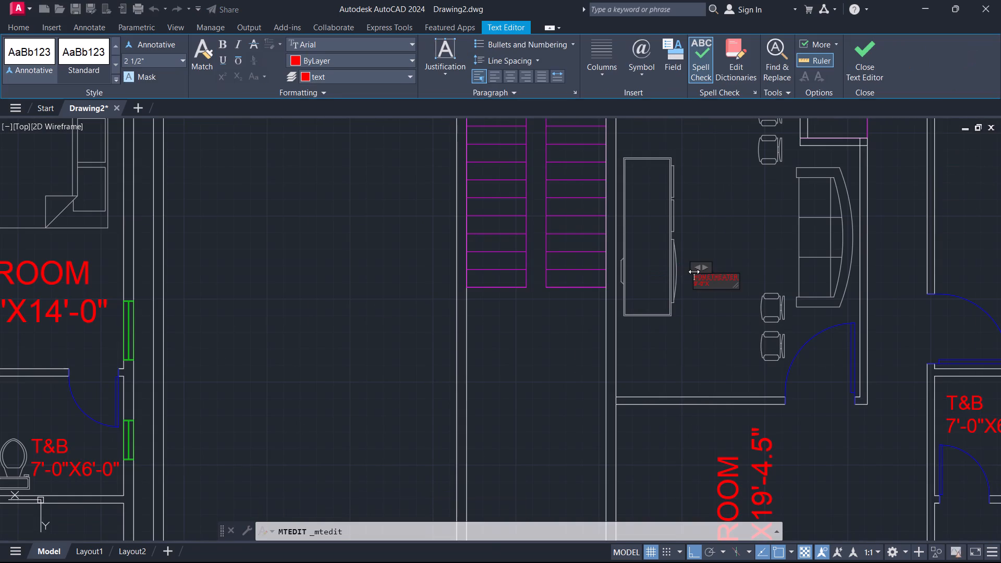
pyautogui.click(712, 283)
pyautogui.write('16')
pyautogui.press("'")
pyautogui.write('-0')
pyautogui.hotkey('shift', '"')
pyautogui.press('Escape')
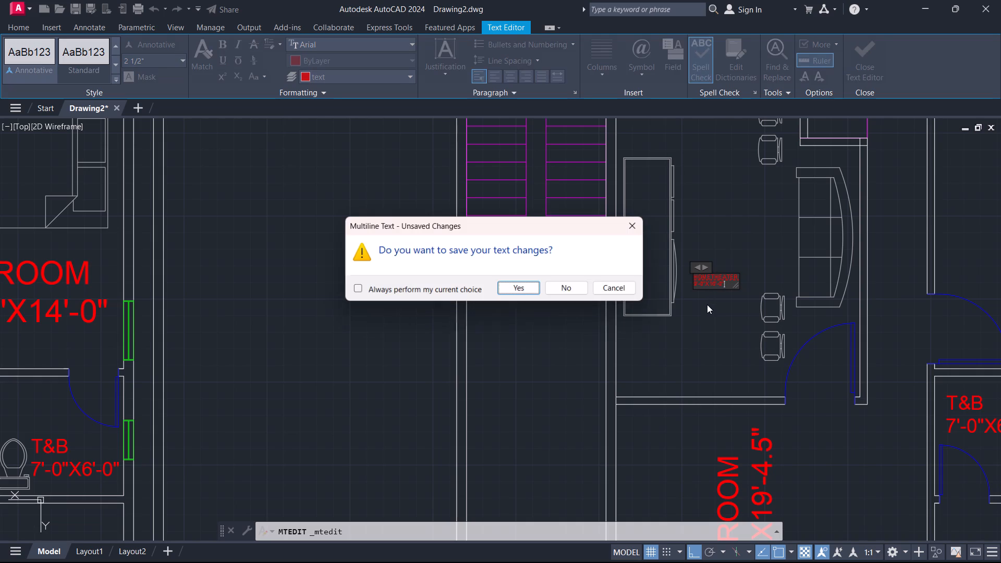
pyautogui.click(527, 293)
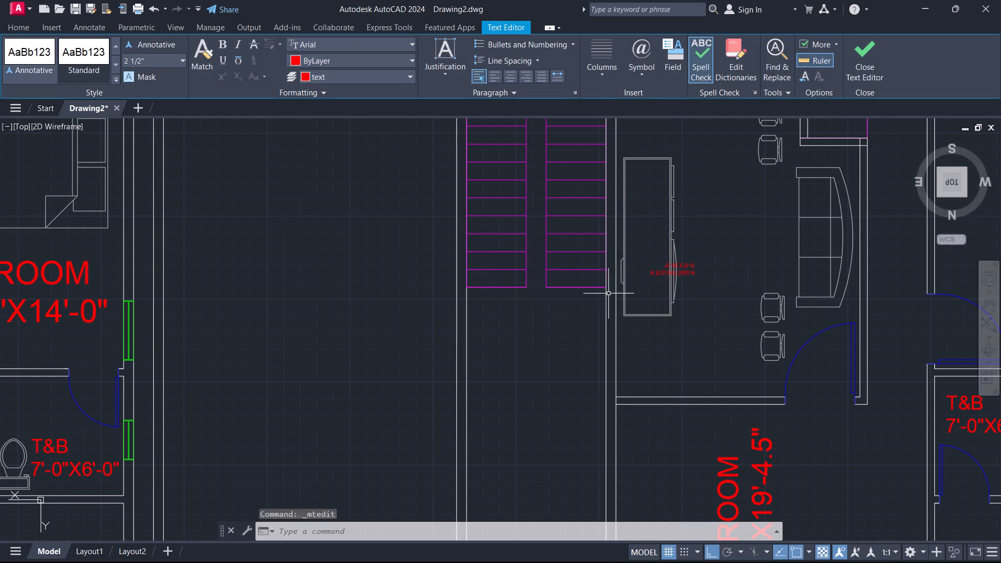
# Rotate the HOMETHEATER label 270° about a point at its corner so it runs along the room's length.
pyautogui.click(694, 275)
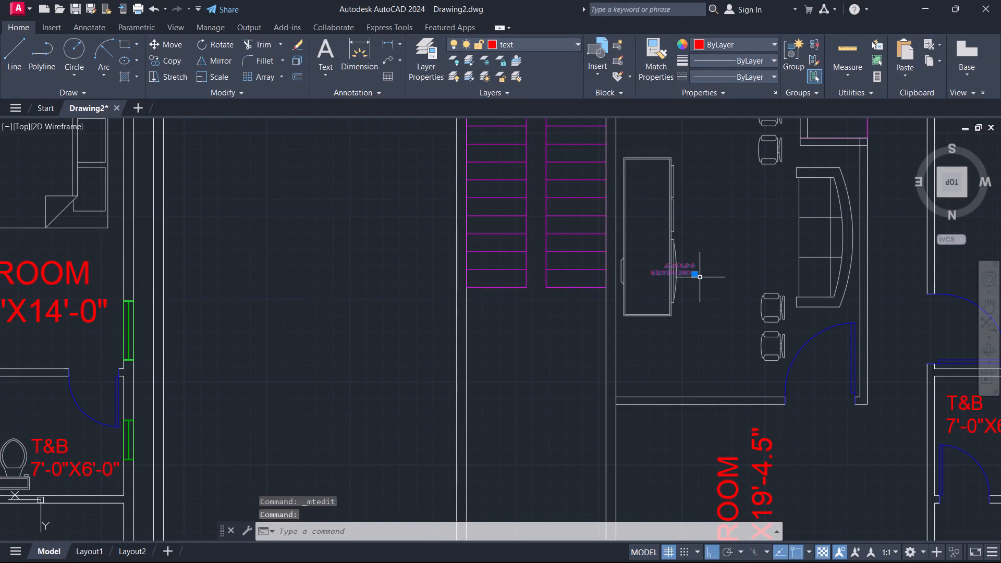
pyautogui.write('RO')
pyautogui.press('Return')
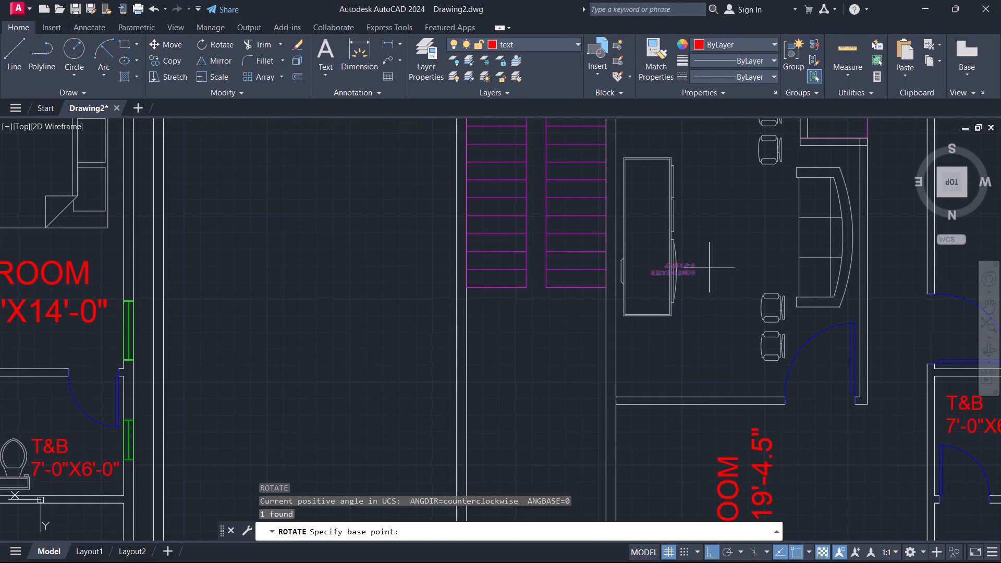
pyautogui.click(699, 278)
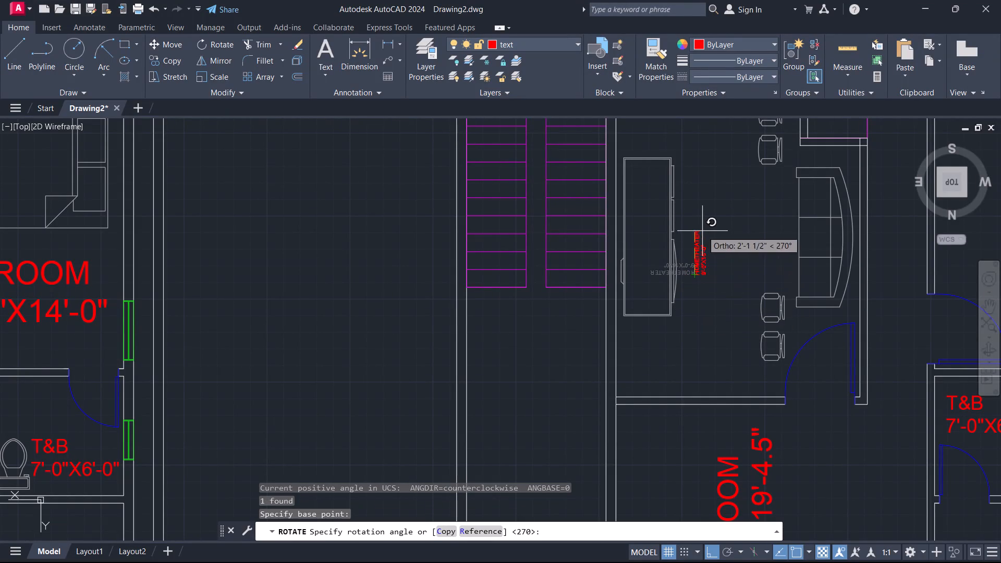
pyautogui.click(703, 217)
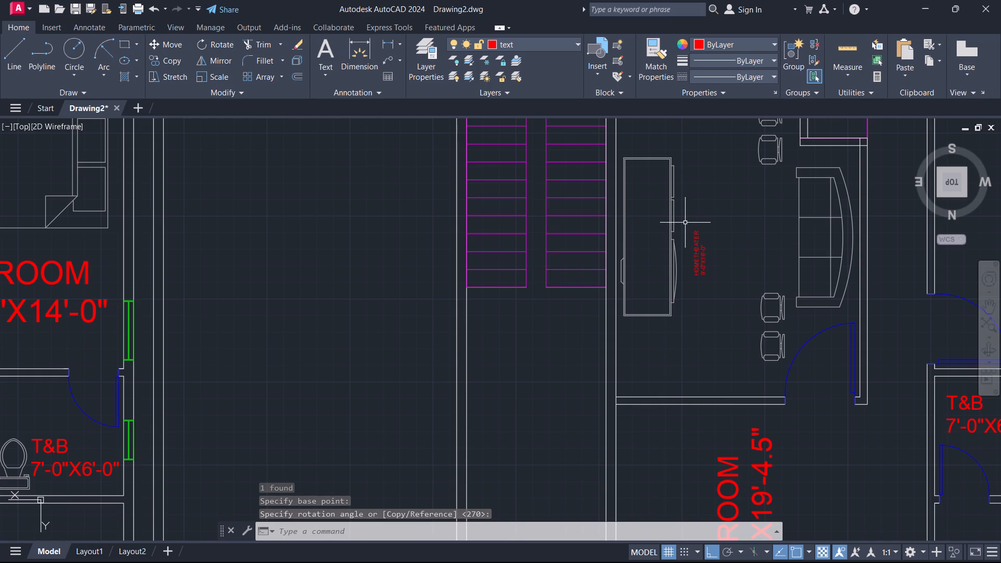
# Scale the HOMETHEATER label up about four times from its lower corner, between the TV unit and the sofa.
pyautogui.click(685, 223)
pyautogui.click(737, 317)
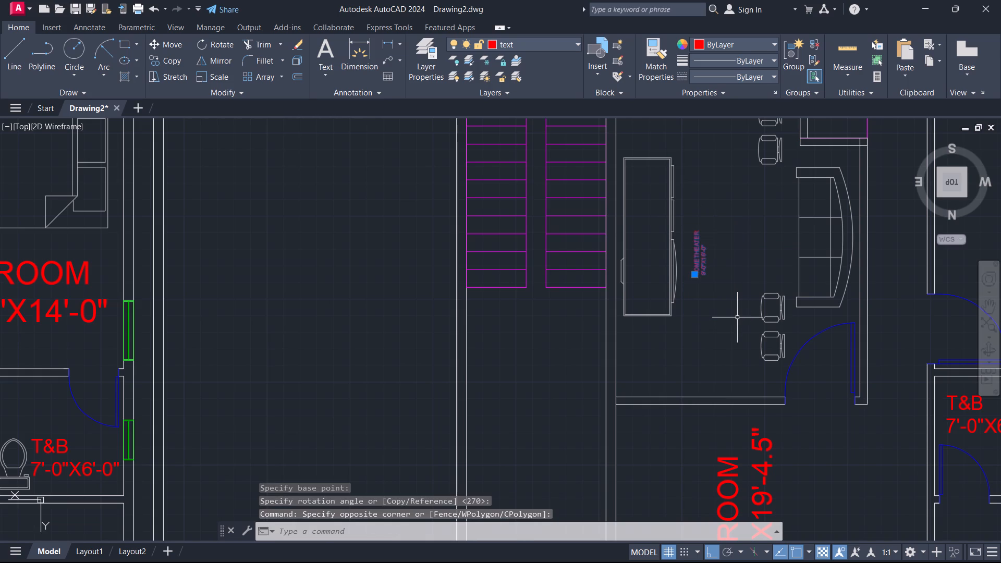
pyautogui.write('SC')
pyautogui.press('Return')
pyautogui.scroll(1, 648, 272)
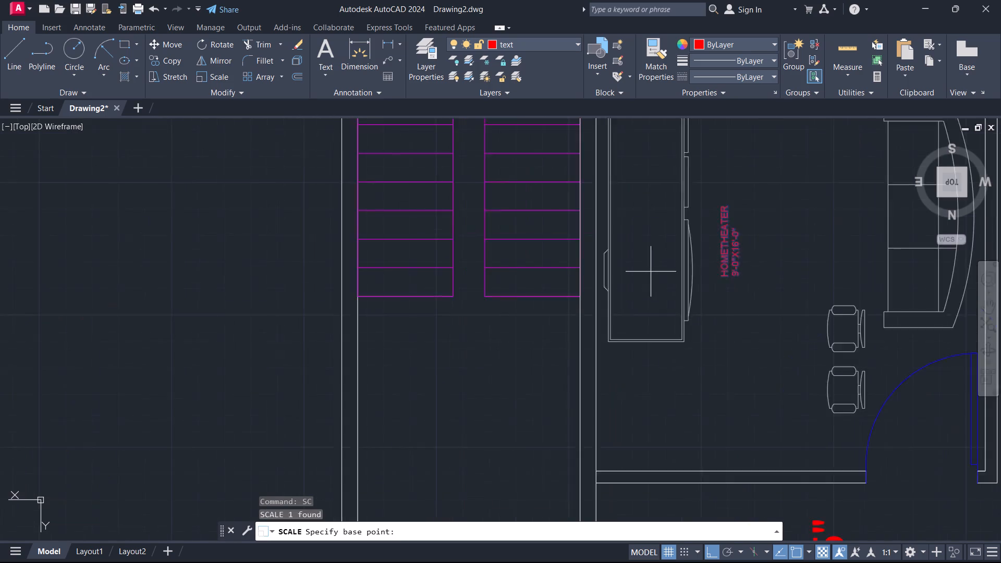
pyautogui.scroll(1, 651, 271)
pyautogui.click(755, 280)
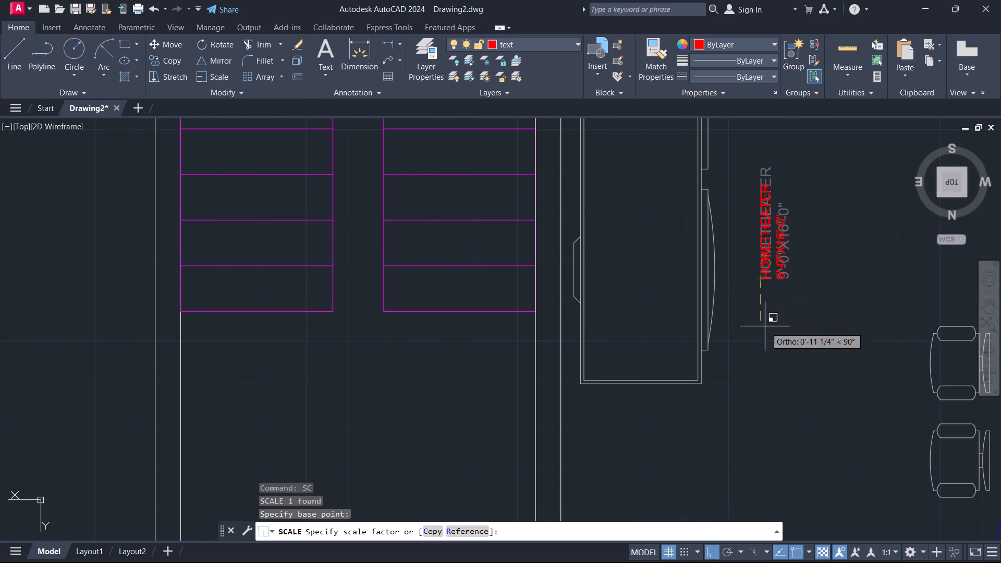
pyautogui.scroll(-2, 772, 341)
pyautogui.middleClick(774, 347)
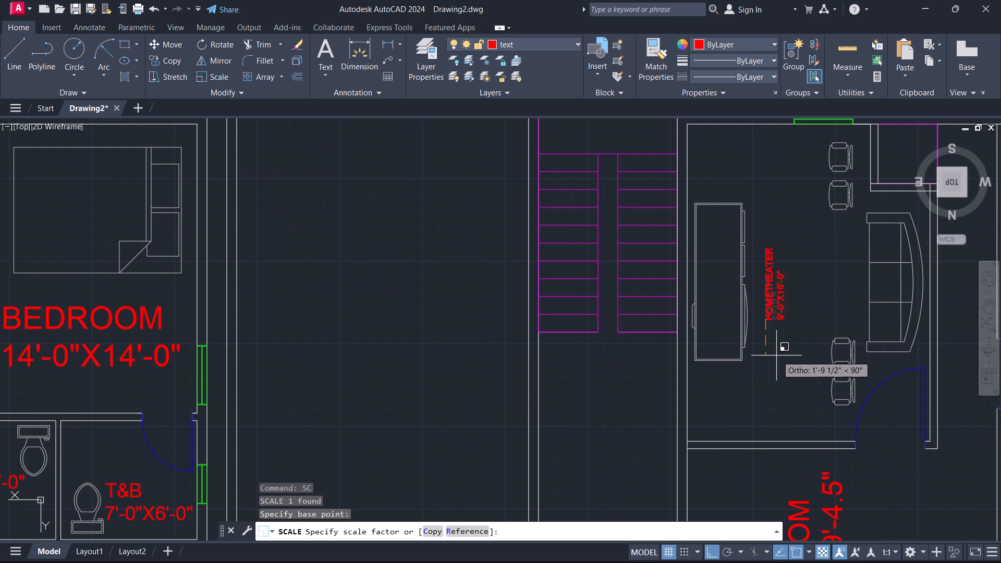
pyautogui.click(789, 408)
# Move the HOMETHEATER label straight along the room toward the door wall, keeping it between the TV unit and the sofa.
pyautogui.click(774, 319)
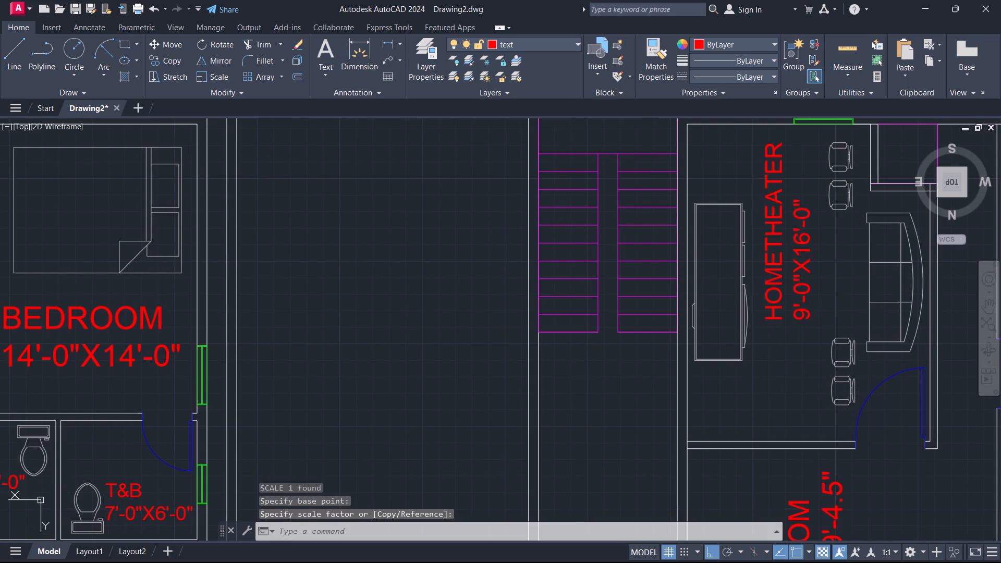
pyautogui.press('m')
pyautogui.press('Return')
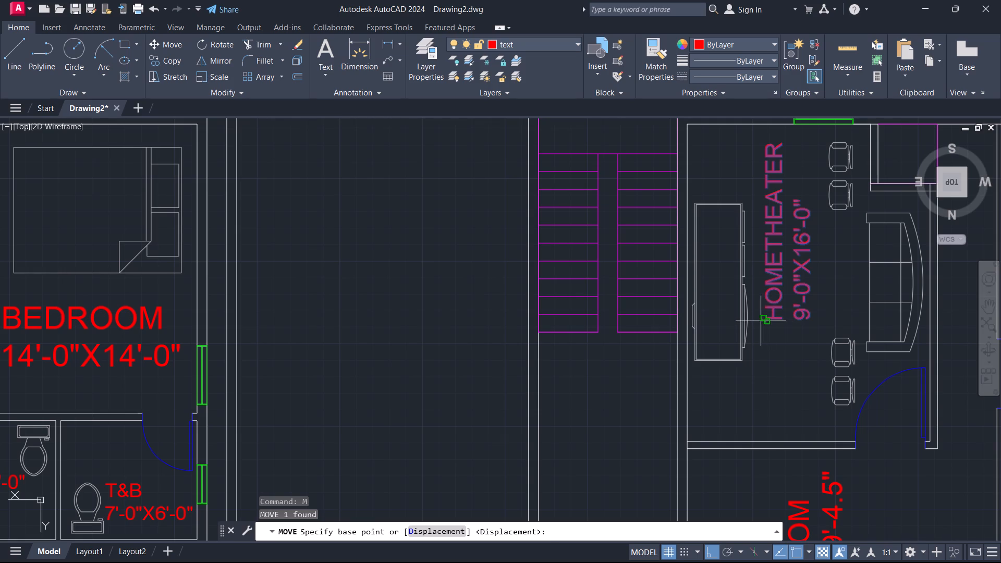
pyautogui.click(764, 319)
pyautogui.click(762, 365)
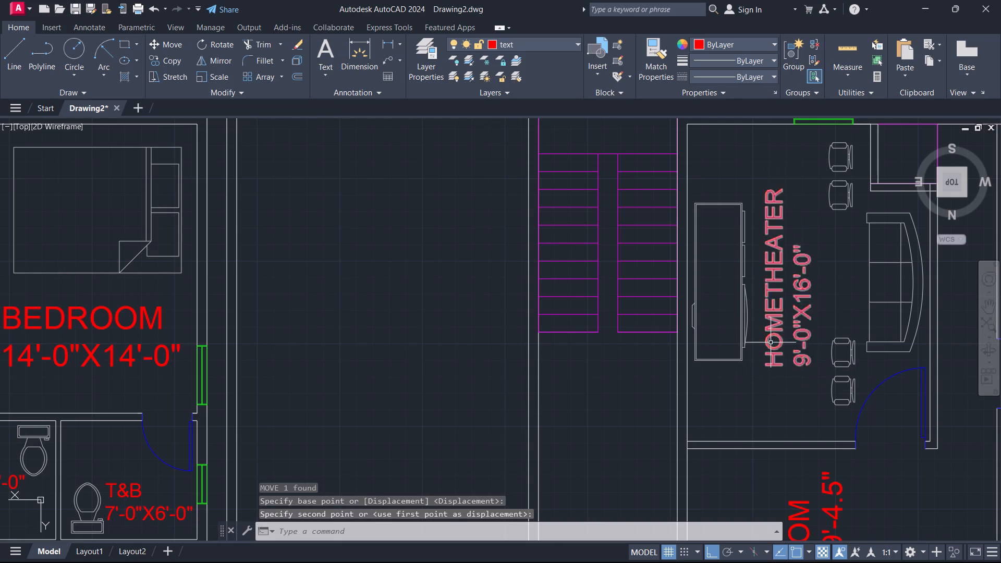
# Look over the floor plans side by side, then examine the foot of the inner staircase on the plan with the kitchen.
pyautogui.scroll(-2, 771, 342)
pyautogui.moveTo(775, 417); pyautogui.dragTo(717, 363, button='middle')
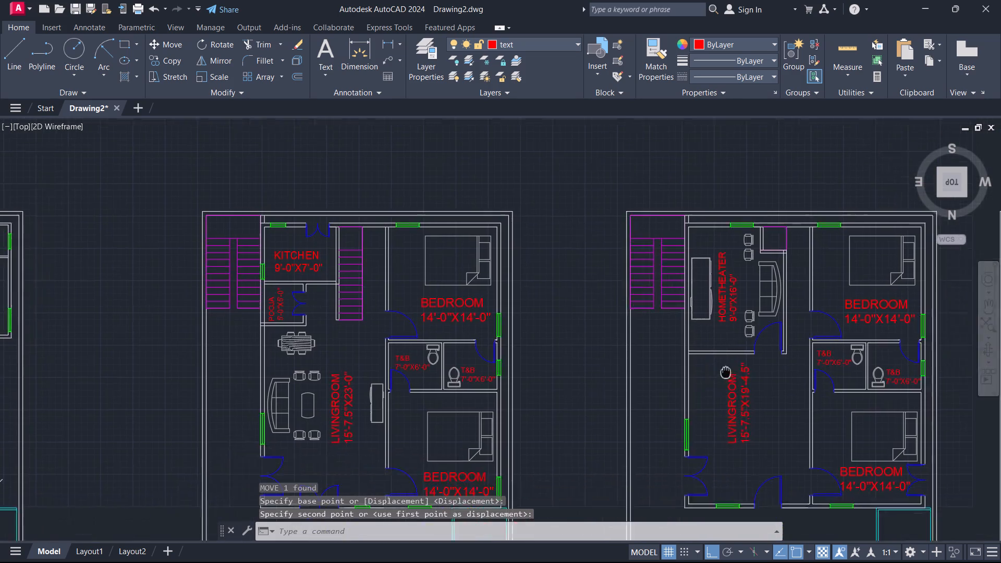
pyautogui.moveTo(717, 363); pyautogui.dragTo(666, 324, button='middle')
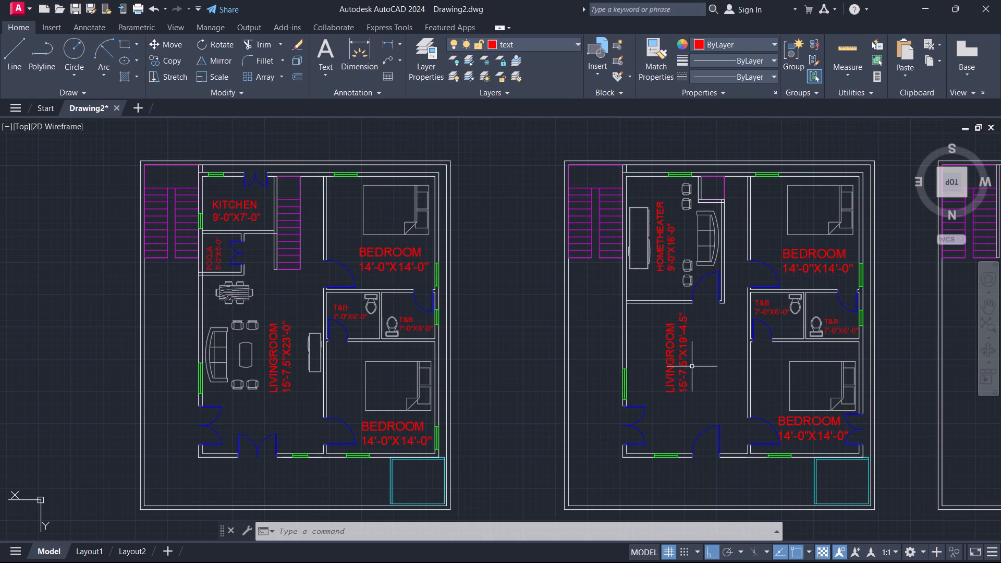
pyautogui.scroll(-1, 697, 343)
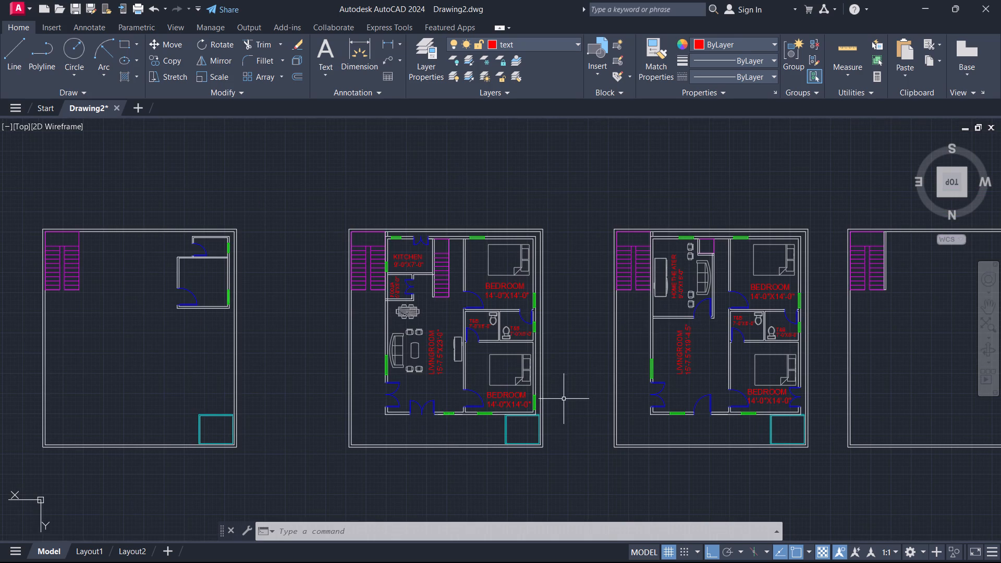
pyautogui.moveTo(564, 397); pyautogui.dragTo(560, 375, button='middle')
pyautogui.scroll(-1, 560, 371)
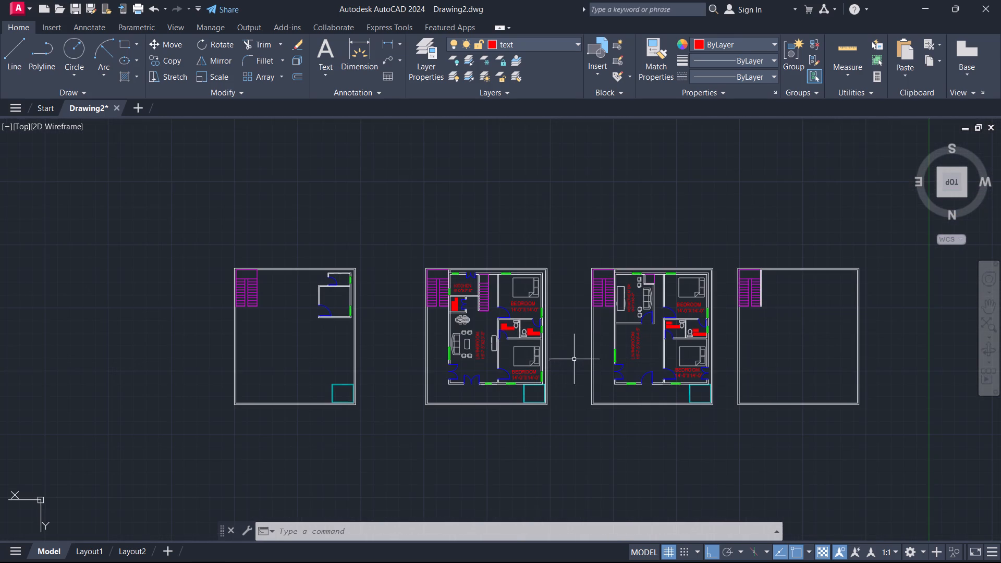
pyautogui.scroll(1, 581, 351)
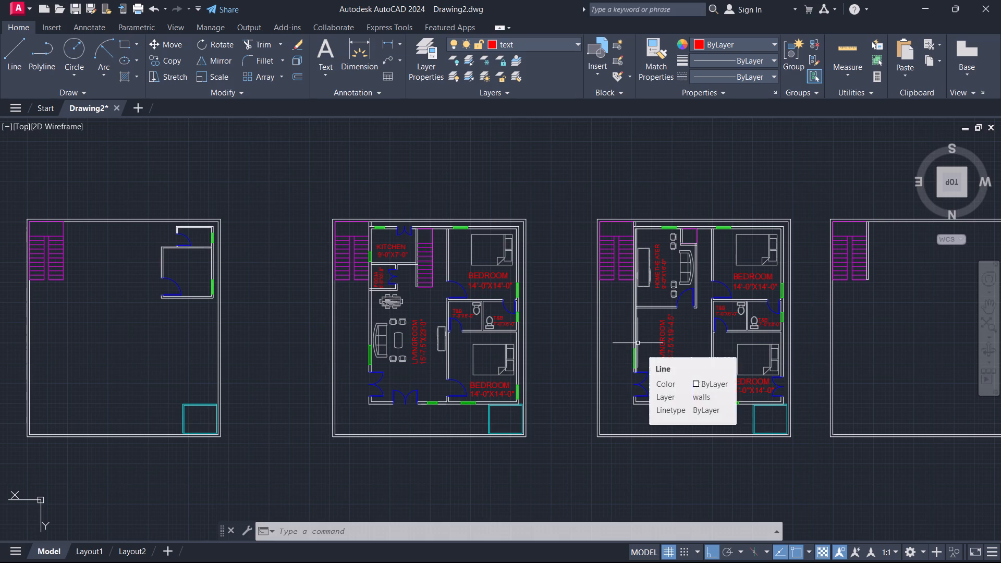
pyautogui.scroll(-1, 640, 341)
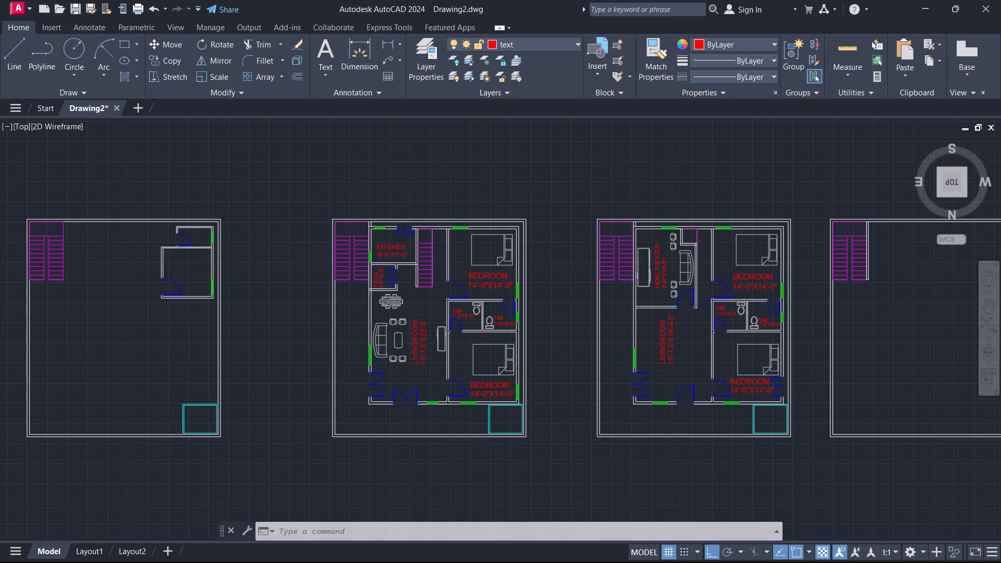
pyautogui.scroll(2, 641, 340)
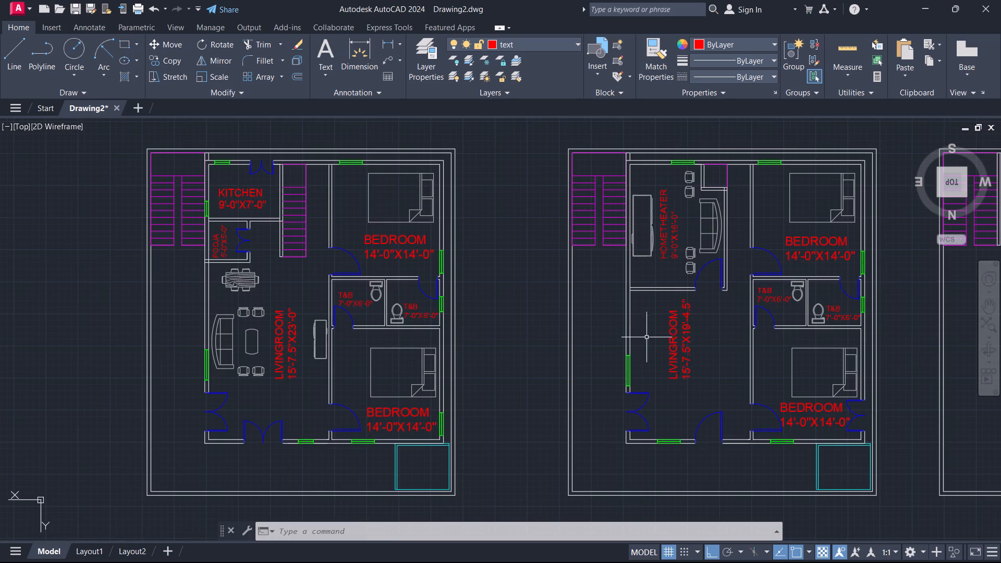
pyautogui.scroll(-2, 653, 333)
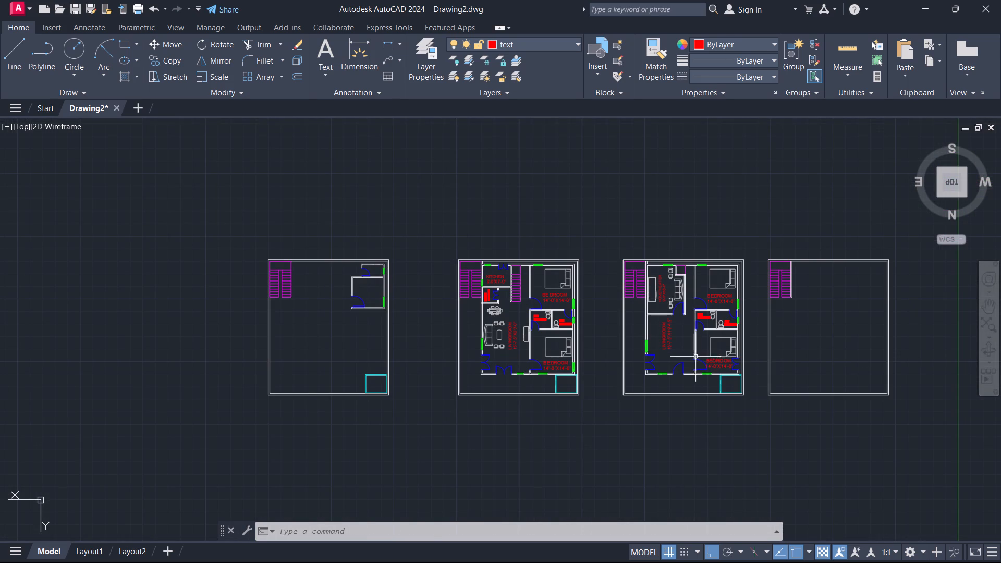
pyautogui.scroll(1, 688, 363)
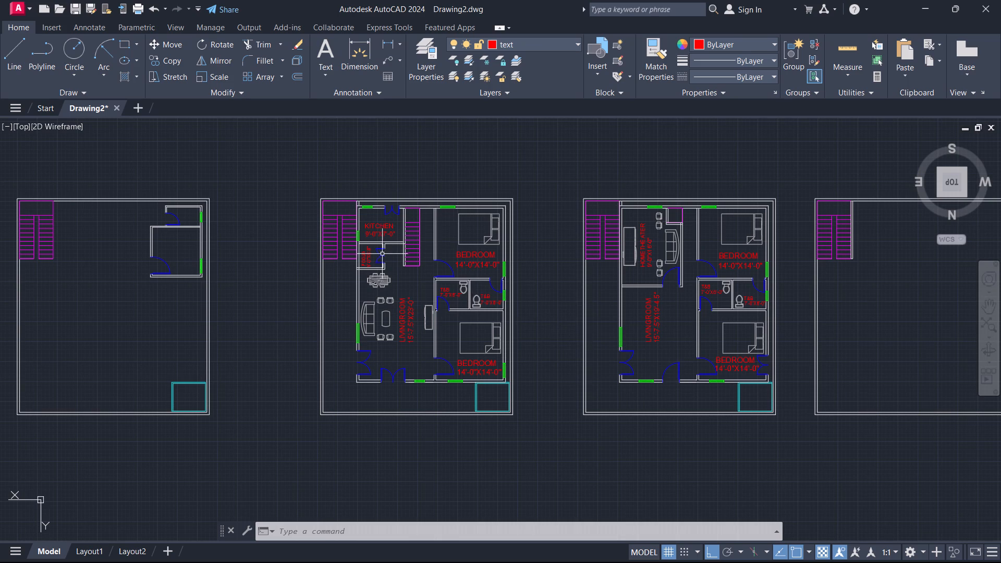
pyautogui.scroll(4, 404, 255)
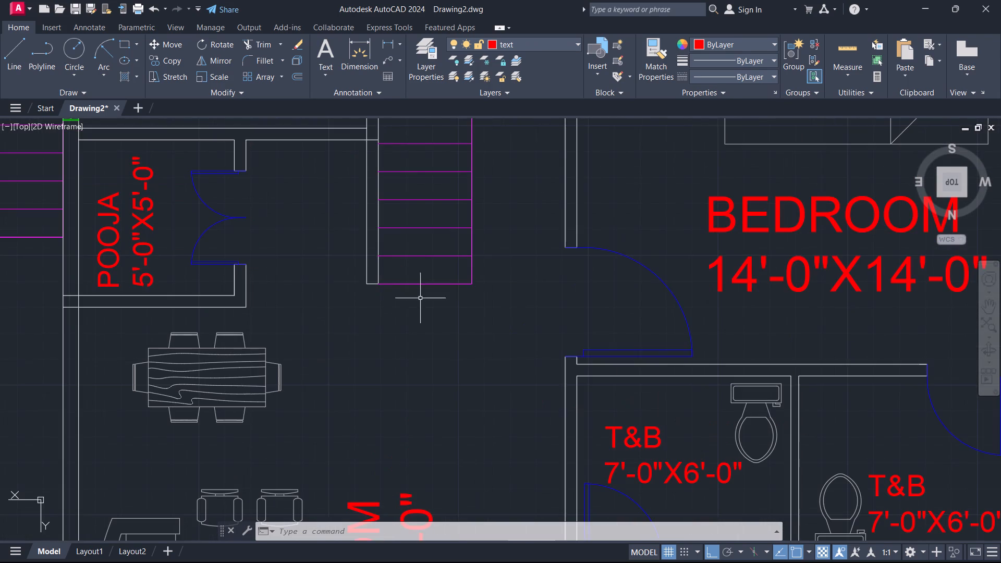
pyautogui.moveTo(420, 309); pyautogui.dragTo(493, 324, button='middle')
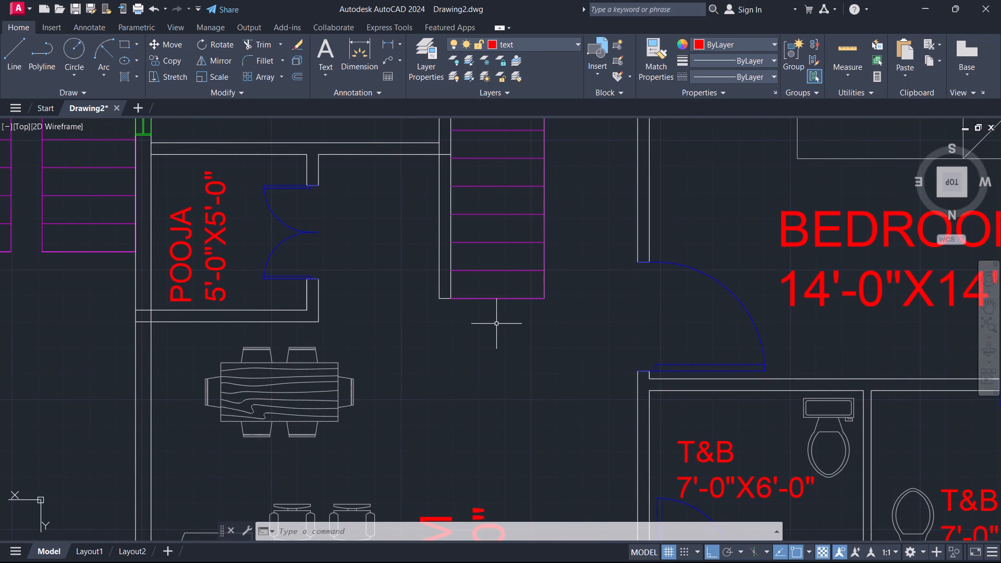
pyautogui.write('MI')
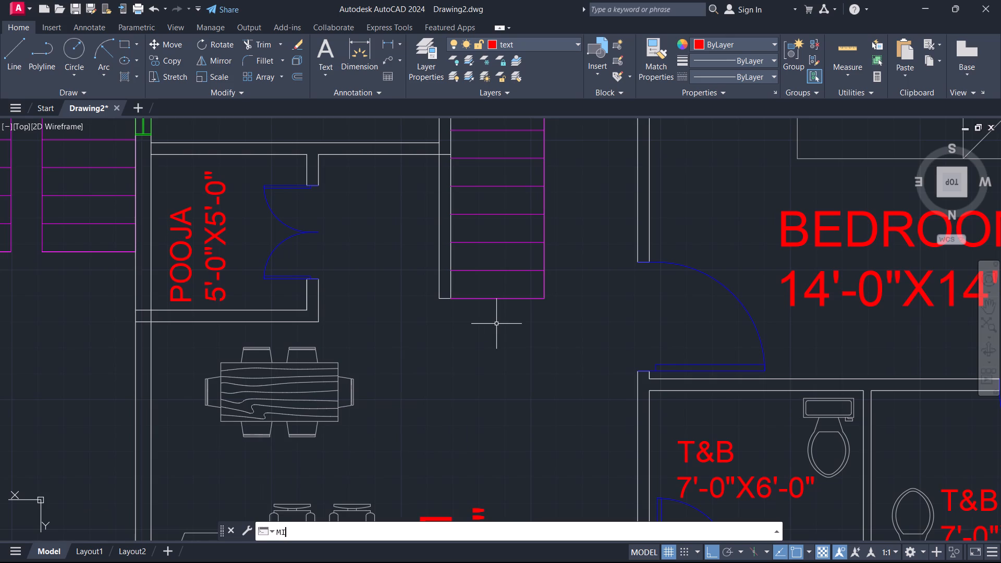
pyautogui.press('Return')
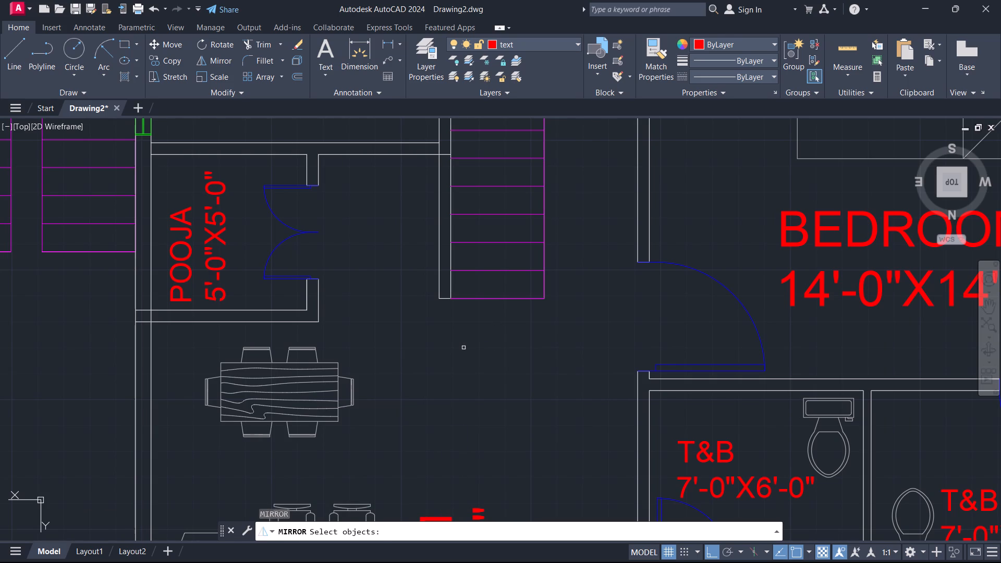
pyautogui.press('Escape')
# Add a multiline text reading STAIR in the open area just below the foot of the inner staircase.
pyautogui.write('MT')
pyautogui.press('Return')
pyautogui.click(458, 359)
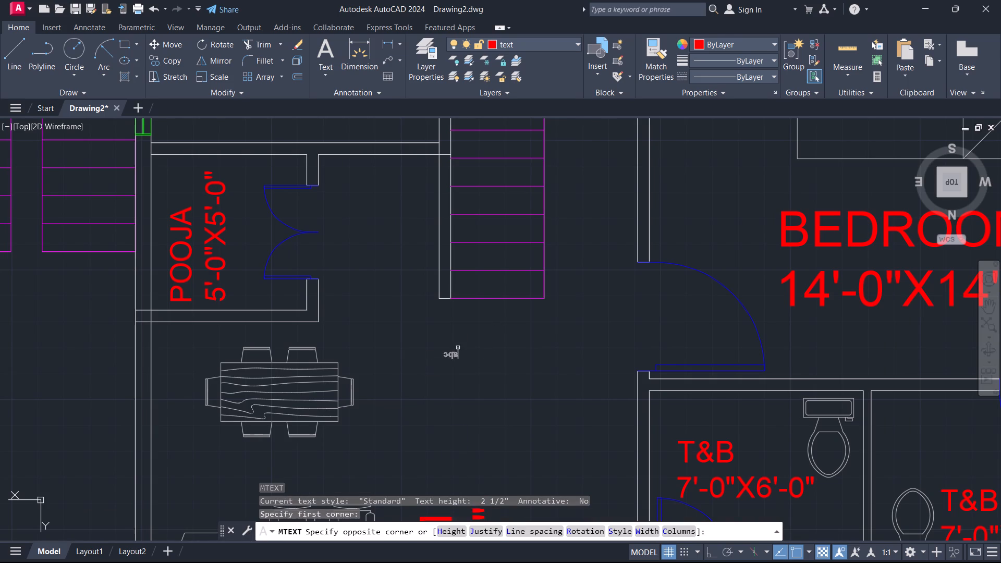
pyautogui.click(460, 332)
pyautogui.write('ST')
pyautogui.write('AIR')
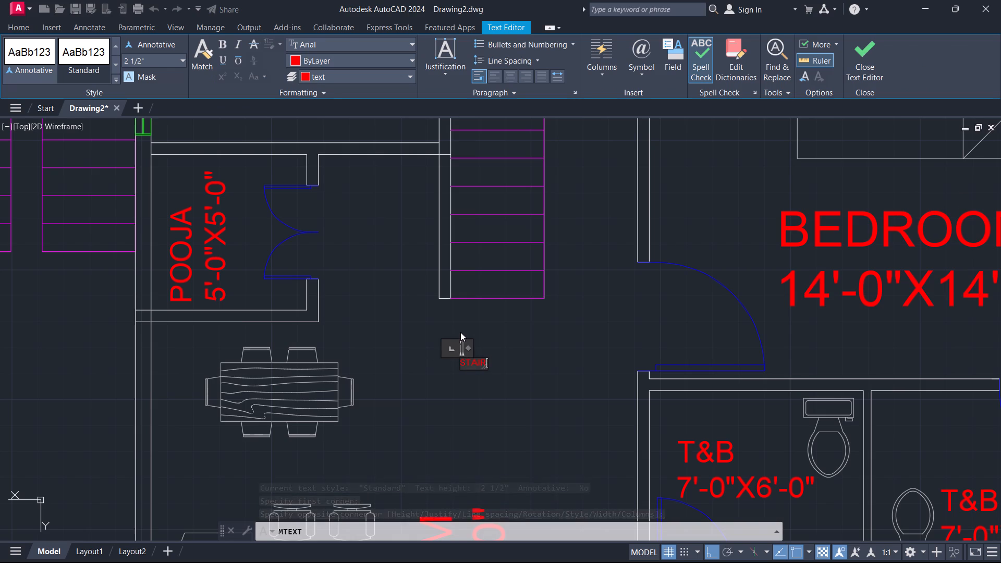
pyautogui.click(460, 332)
# Edit the new STAIR label so that it reads STAIRS.
pyautogui.click(462, 357)
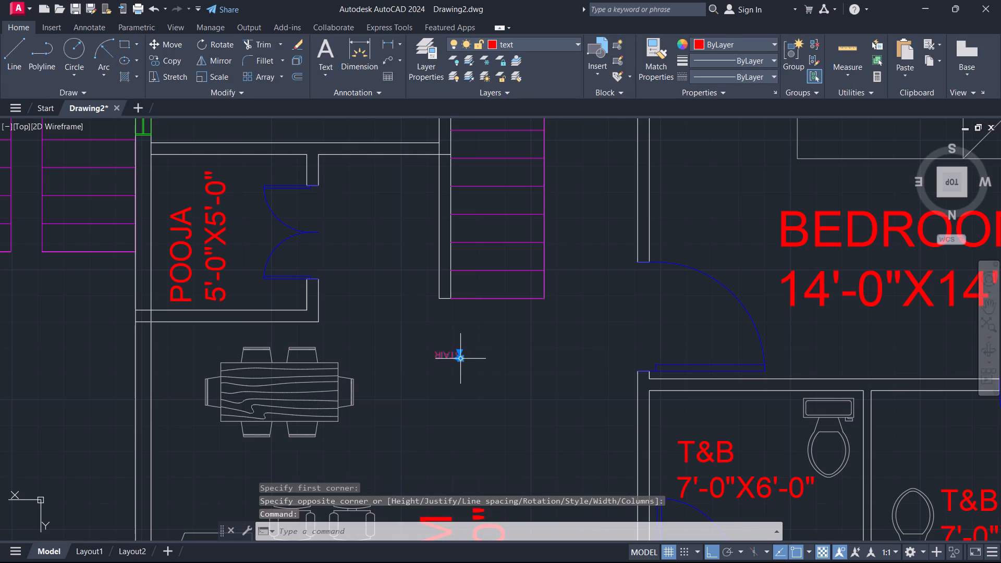
pyautogui.doubleClick(453, 357)
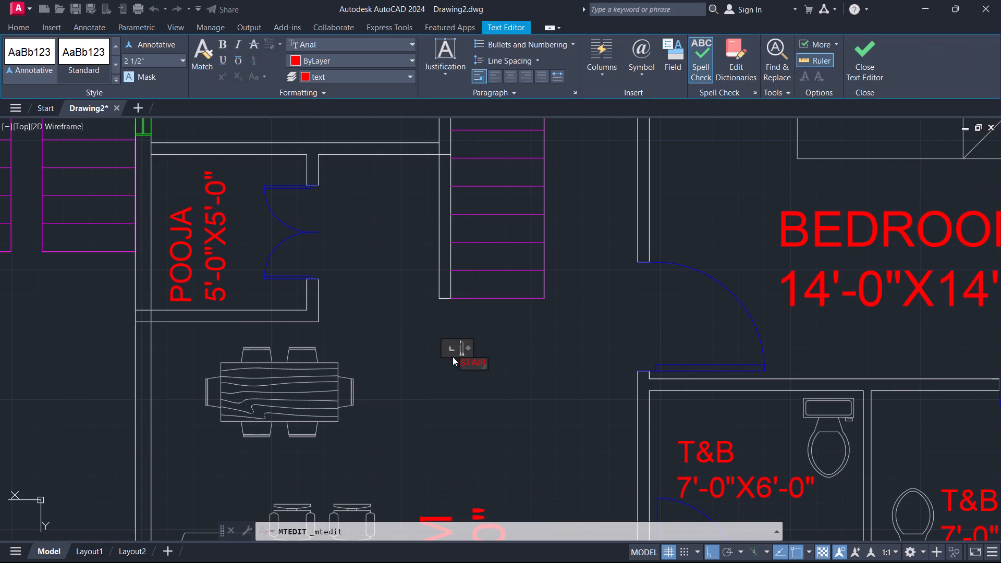
pyautogui.press('Right')
pyautogui.press('Right')
pyautogui.press('Right')
pyautogui.press('Right')
pyautogui.press('Right')
pyautogui.press('Right')
pyautogui.press('s')
pyautogui.click(483, 384)
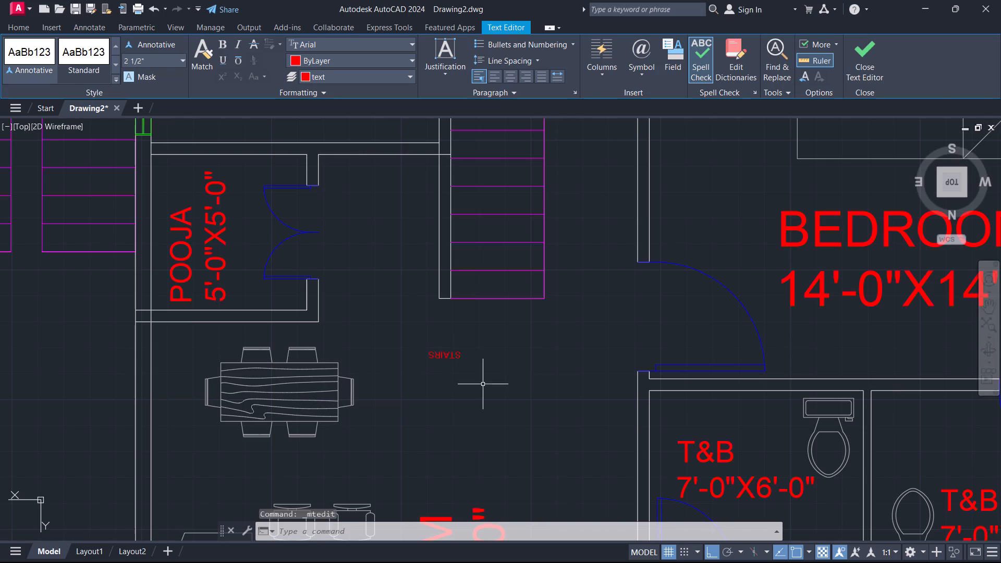
# Rotate the STAIRS label 180° about its corner so it reads upright in the current view.
pyautogui.click(460, 360)
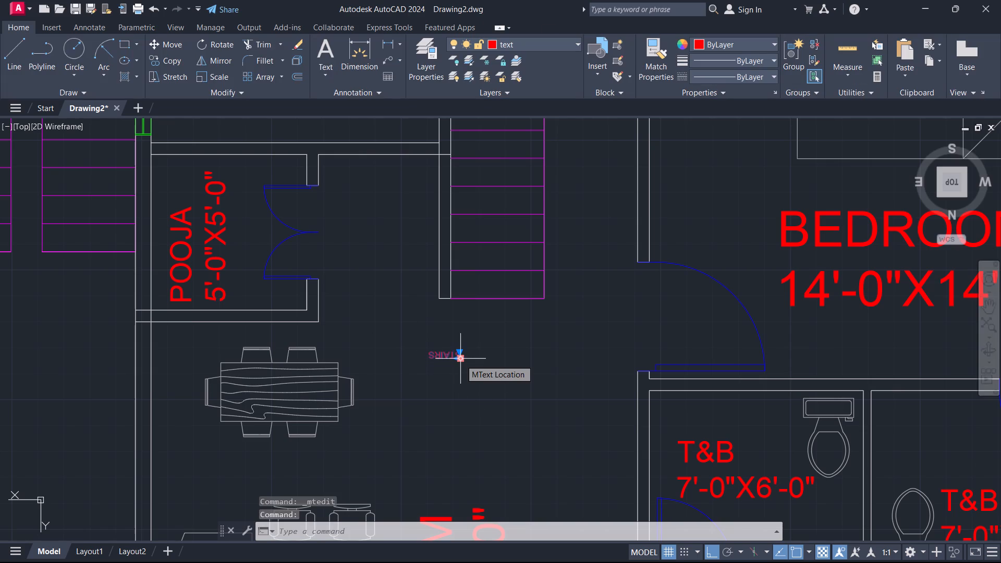
pyautogui.write('RO')
pyautogui.press('Return')
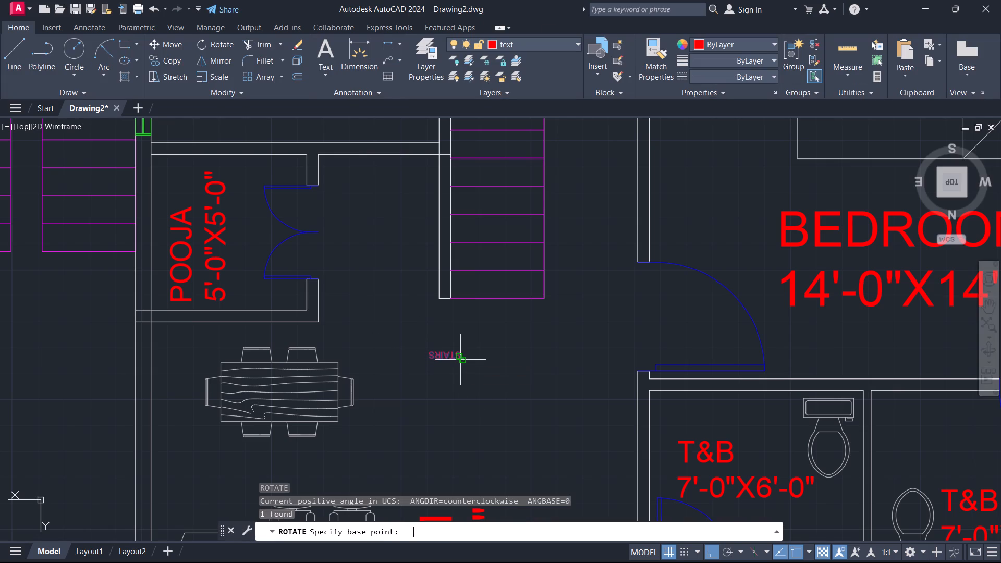
pyautogui.click(460, 360)
pyautogui.click(457, 359)
pyautogui.click(507, 350)
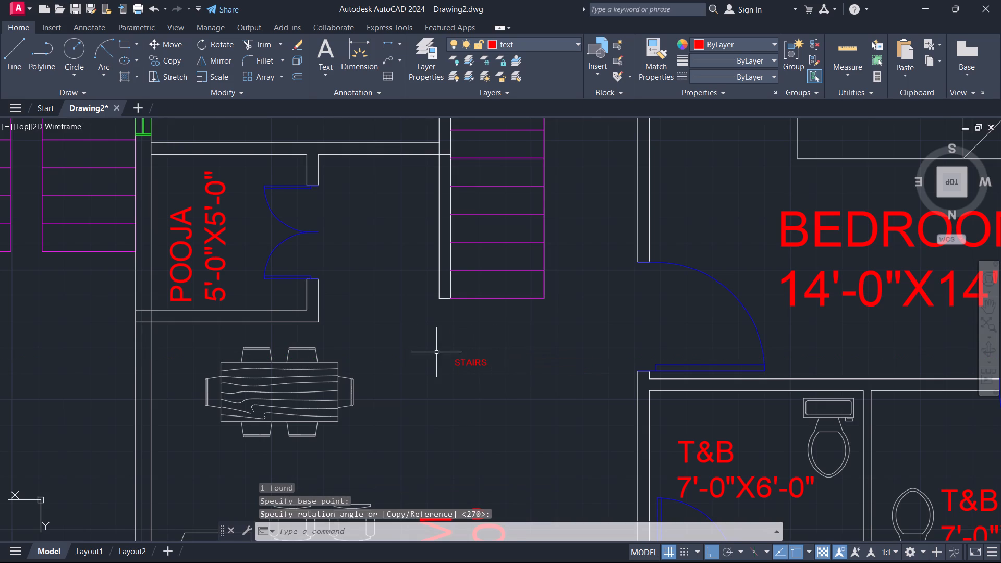
# Scale the STAIRS label to about 0.8 times its size from its upper corner.
pyautogui.click(433, 353)
pyautogui.click(536, 390)
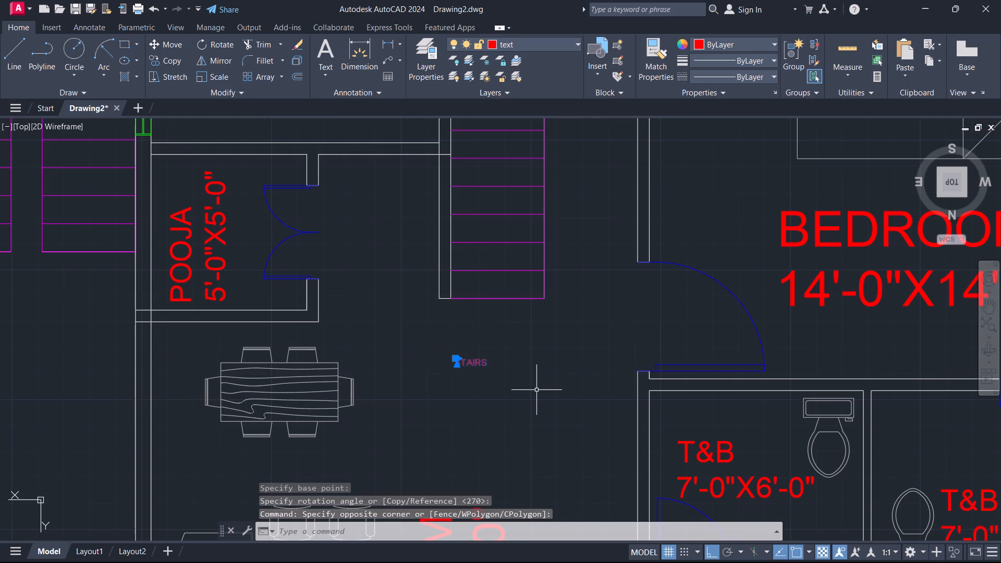
pyautogui.write("SC'")
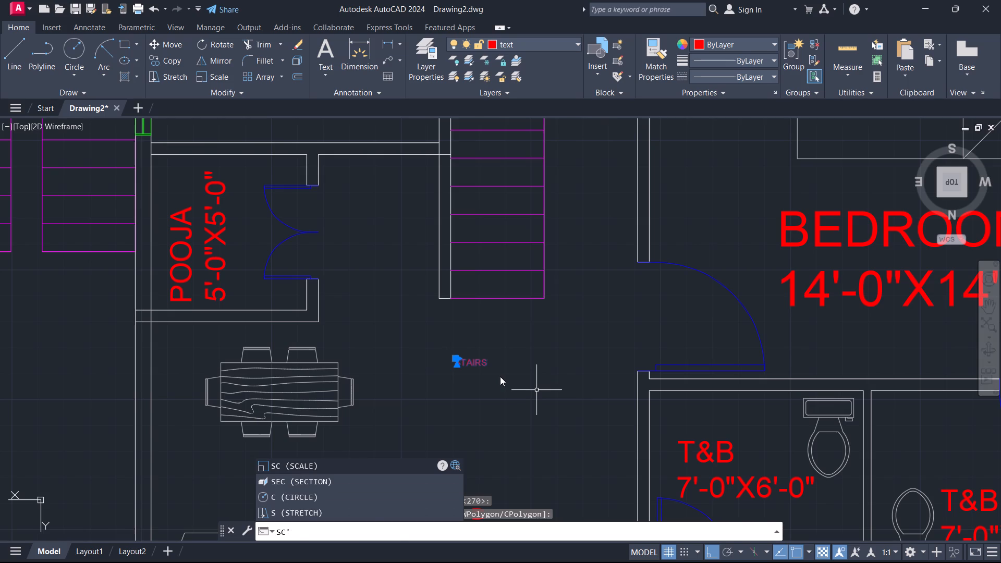
pyautogui.press('Return')
pyautogui.scroll(3, 461, 360)
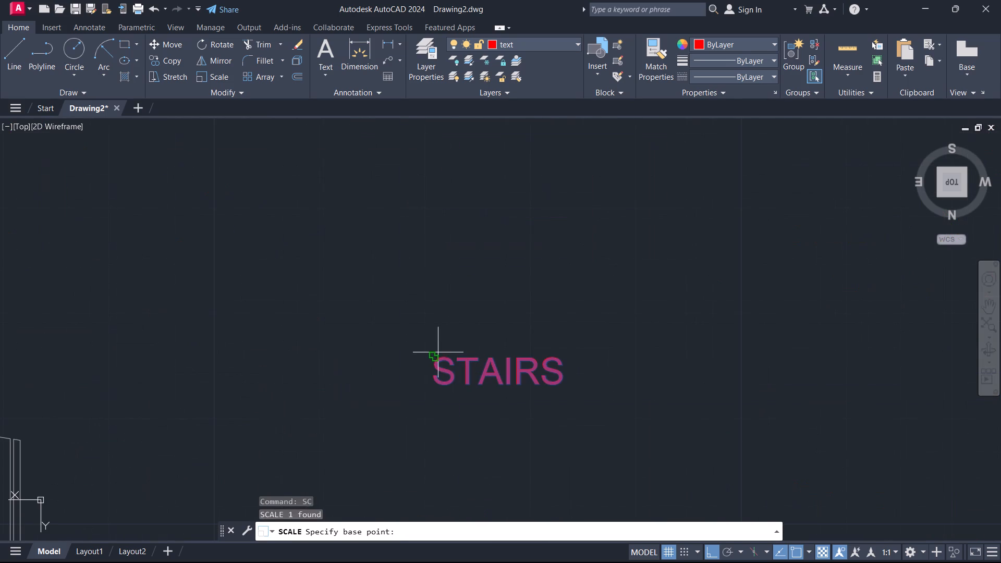
pyautogui.click(435, 357)
pyautogui.scroll(-2, 474, 353)
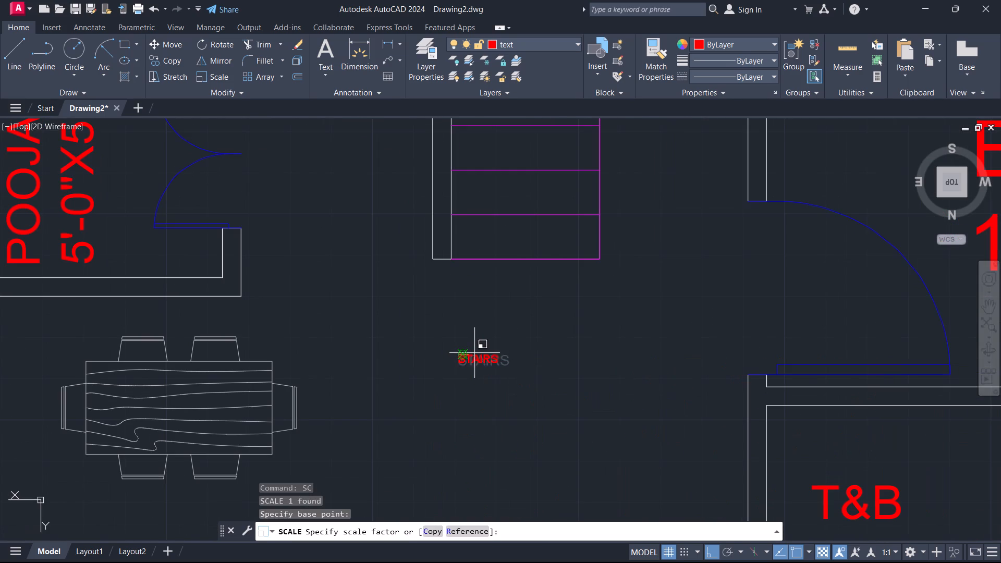
pyautogui.click(469, 347)
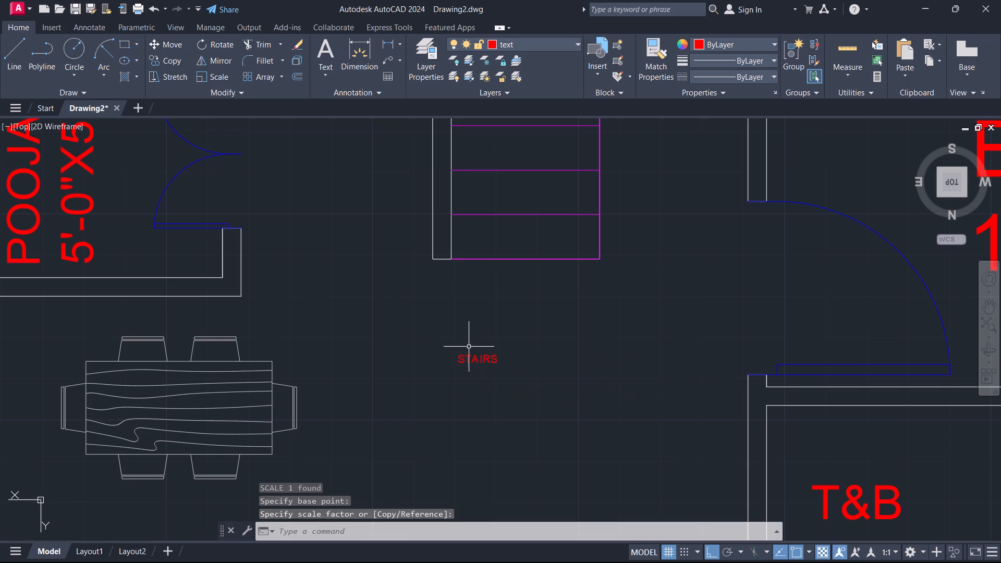
# Scale the STAIRS label up about 3.5 times from a point on its text, below the inner staircase.
pyautogui.scroll(1, 457, 358)
pyautogui.click(462, 354)
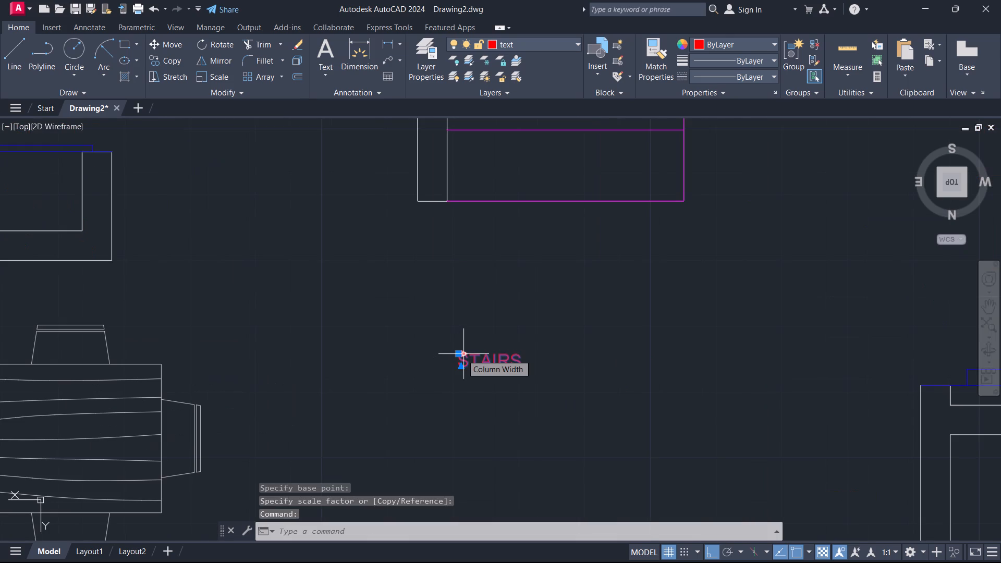
pyautogui.press('space')
pyautogui.click(462, 354)
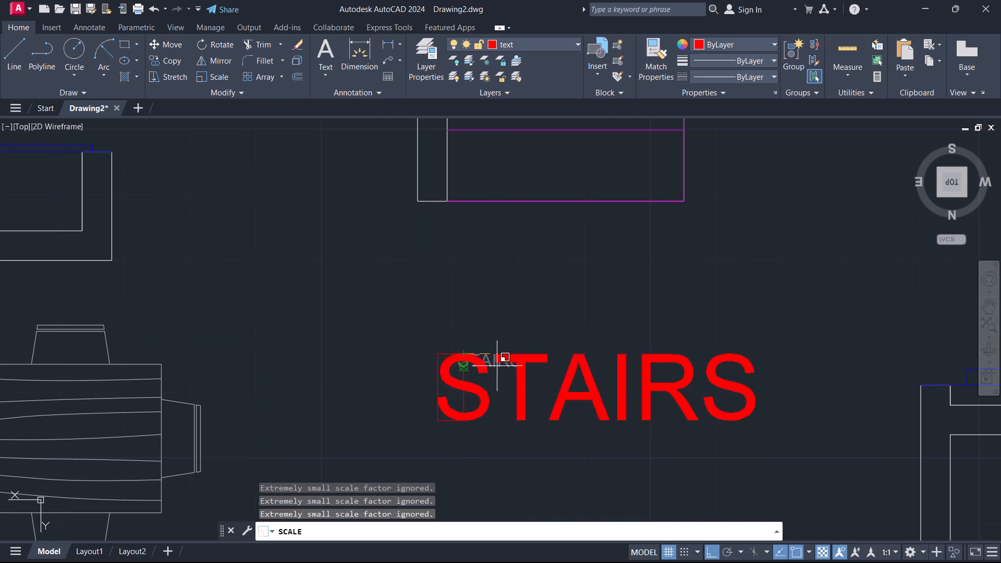
pyautogui.click(486, 359)
# Move the STAIRS label straight up in the current view to sit just below the inner staircase.
pyautogui.click(437, 352)
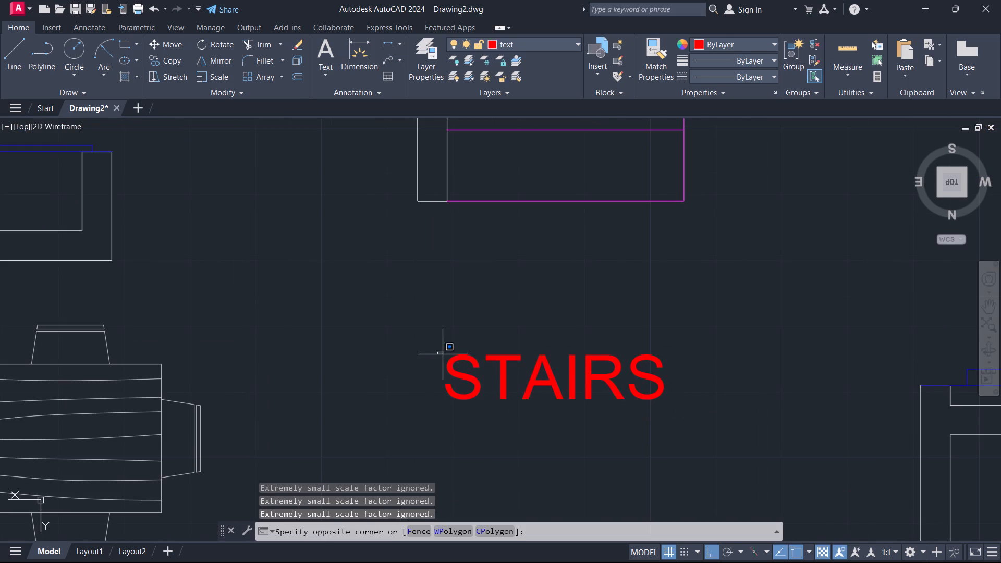
pyautogui.click(685, 431)
pyautogui.press('m')
pyautogui.press('Return')
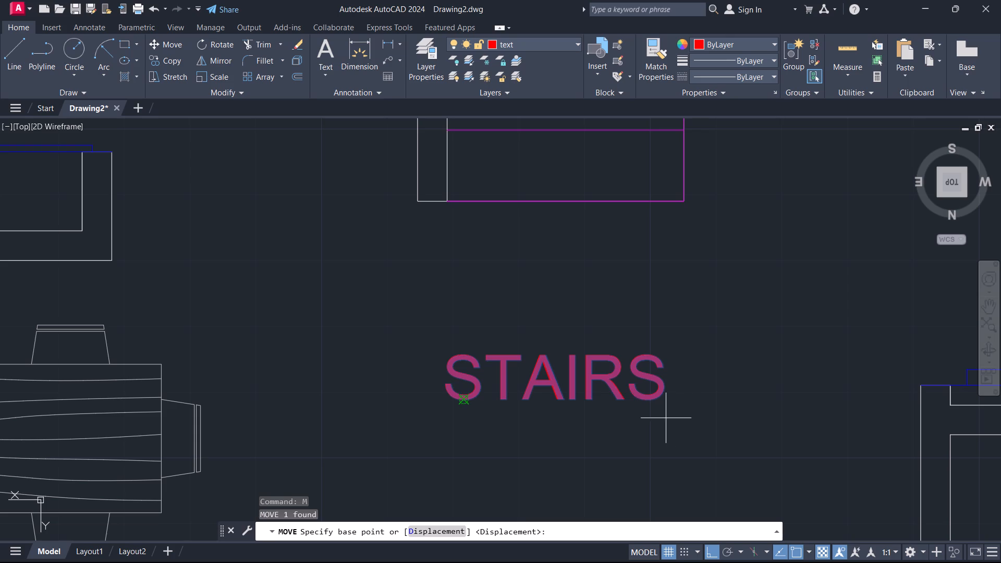
pyautogui.click(458, 357)
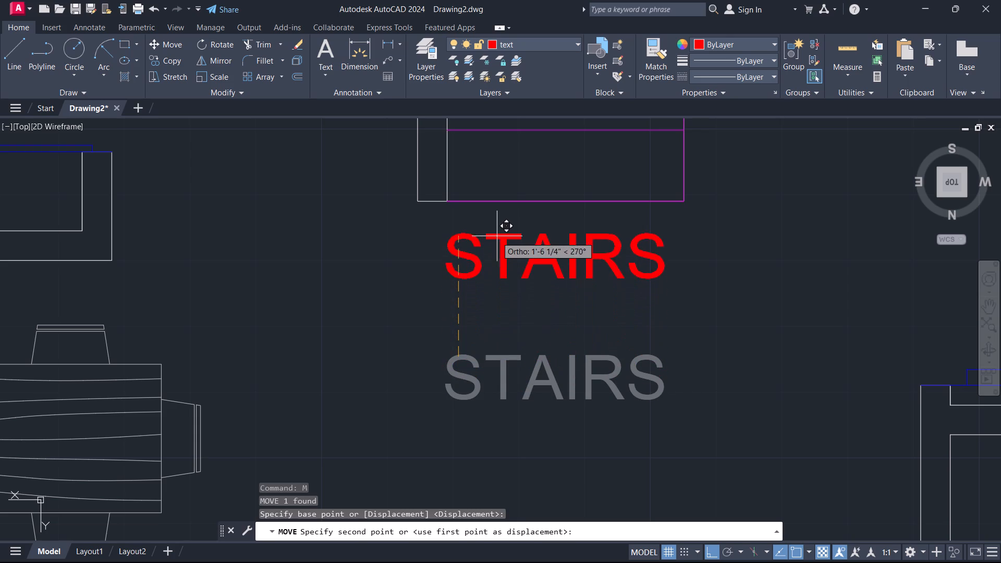
pyautogui.click(505, 228)
# Copy the STAIRS label horizontally to the space below the outer staircase beside the kitchen and pooja room.
pyautogui.scroll(-1, 661, 379)
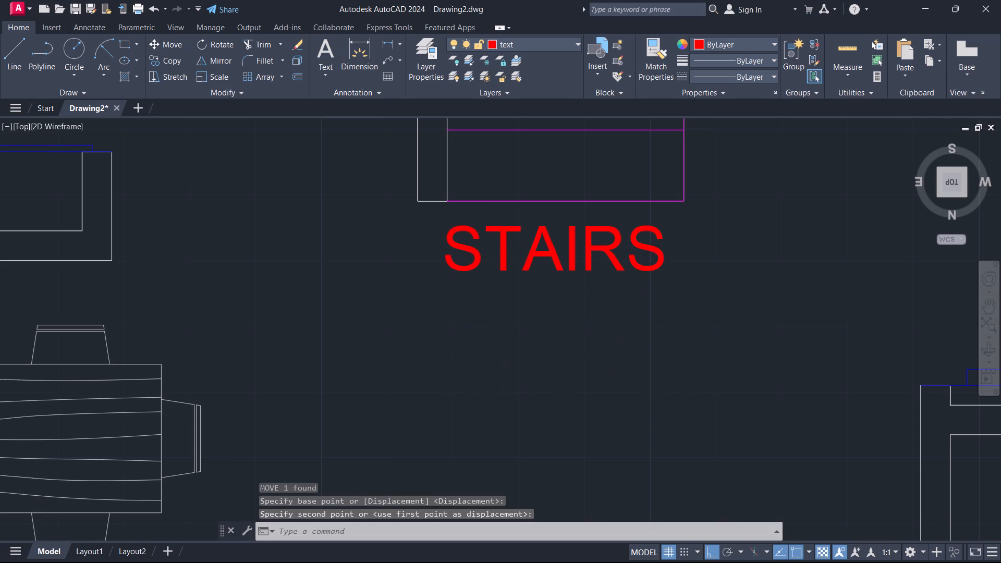
pyautogui.scroll(-2, 668, 388)
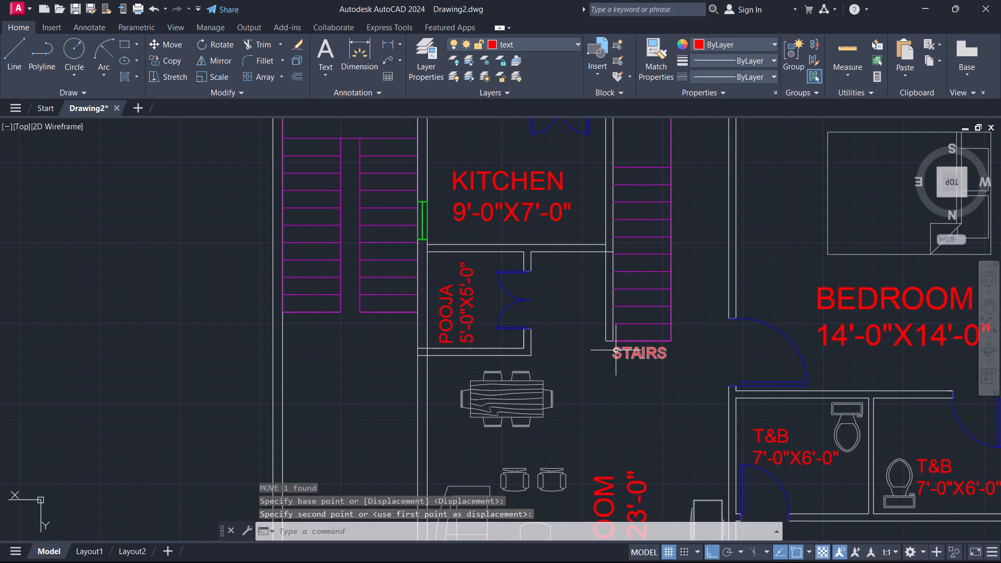
pyautogui.click(616, 350)
pyautogui.write('CO')
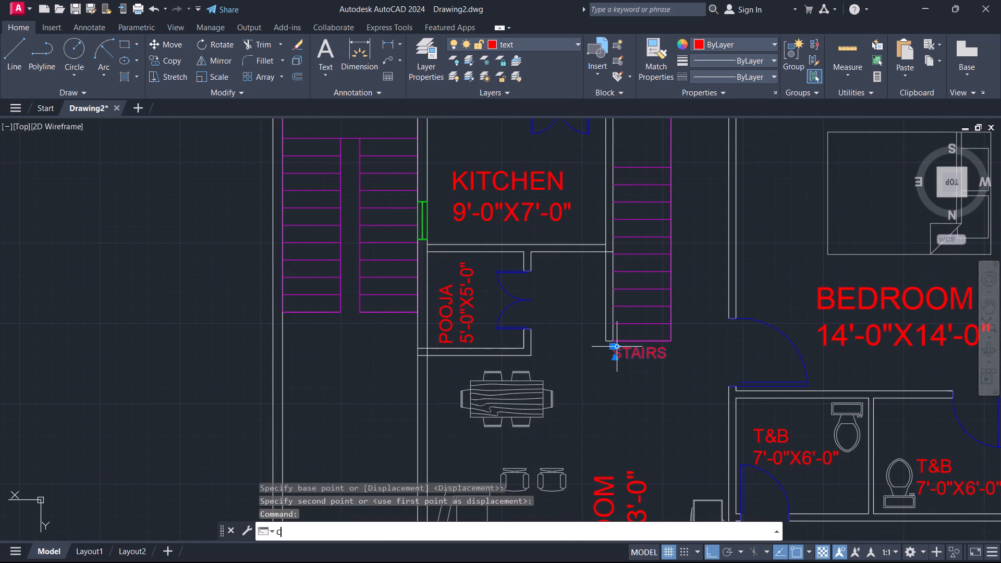
pyautogui.press('Return')
pyautogui.click(616, 350)
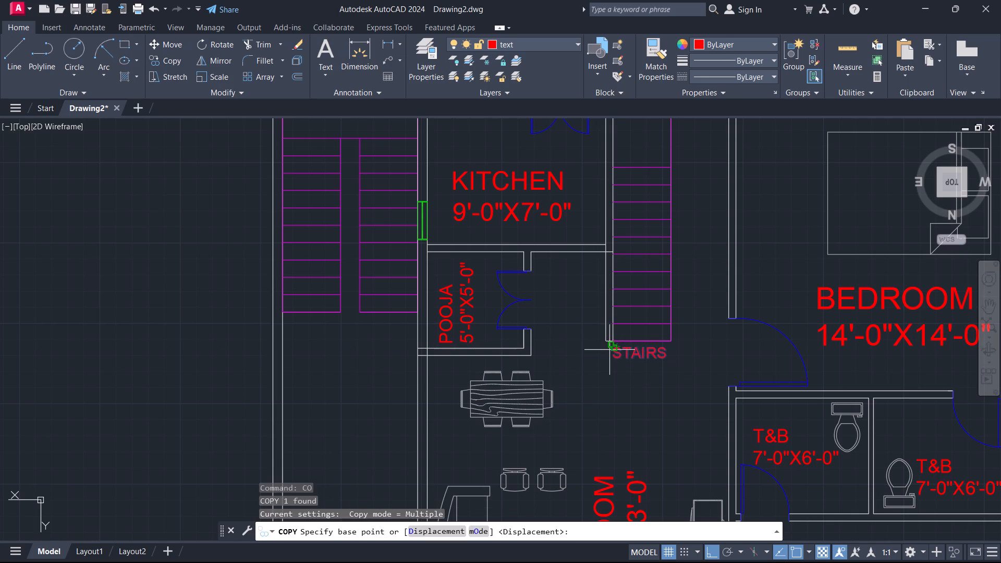
pyautogui.click(611, 350)
pyautogui.scroll(-2, 688, 377)
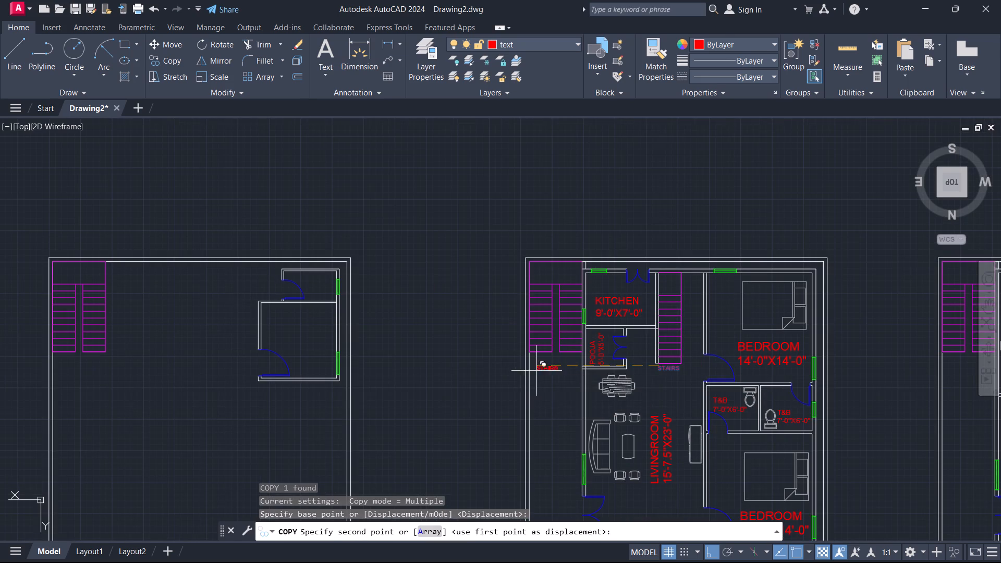
pyautogui.scroll(2, 556, 364)
pyautogui.click(496, 364)
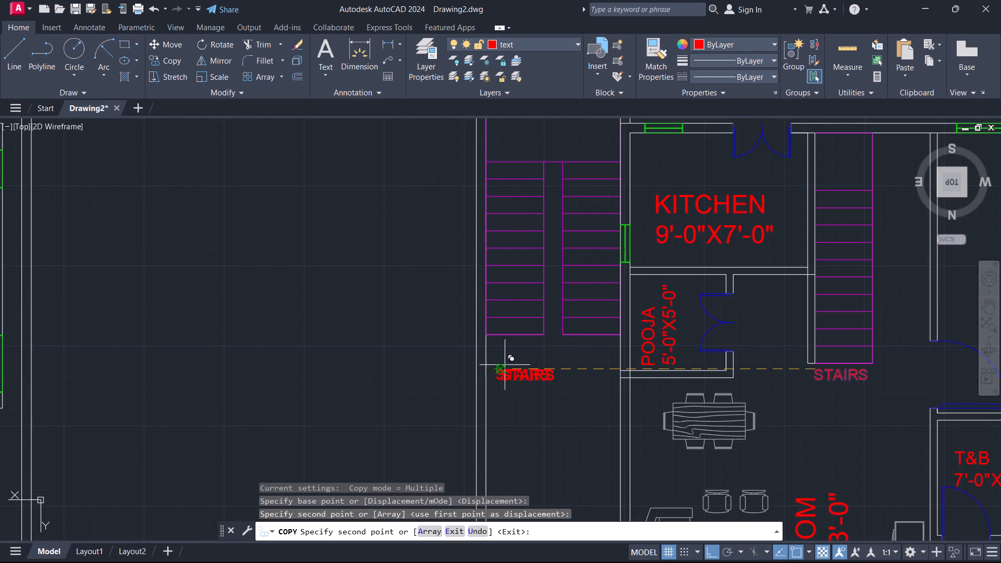
pyautogui.press('Escape')
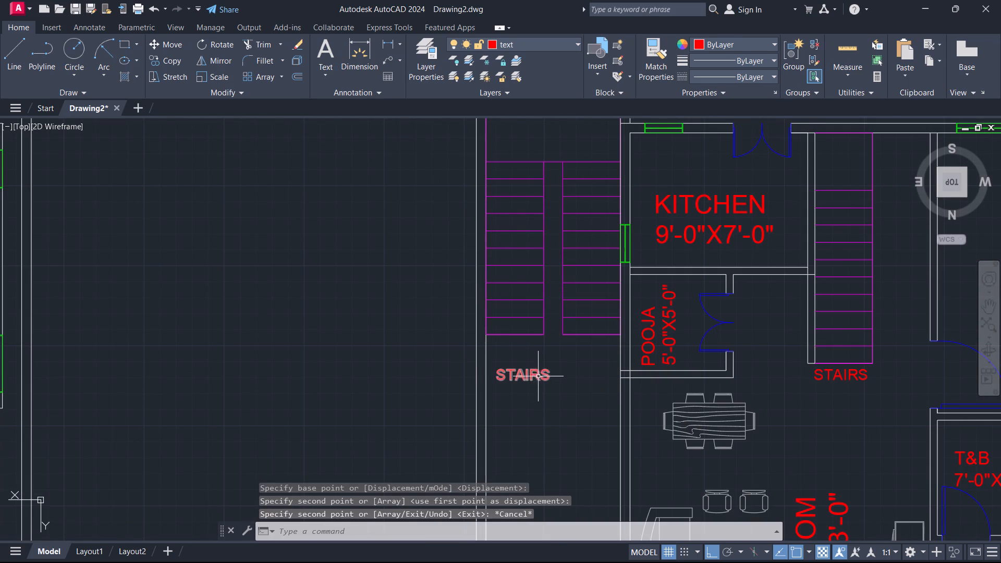
# Edit the copied label below the outer staircase so that it reads STAIRCASE.
pyautogui.doubleClick(542, 377)
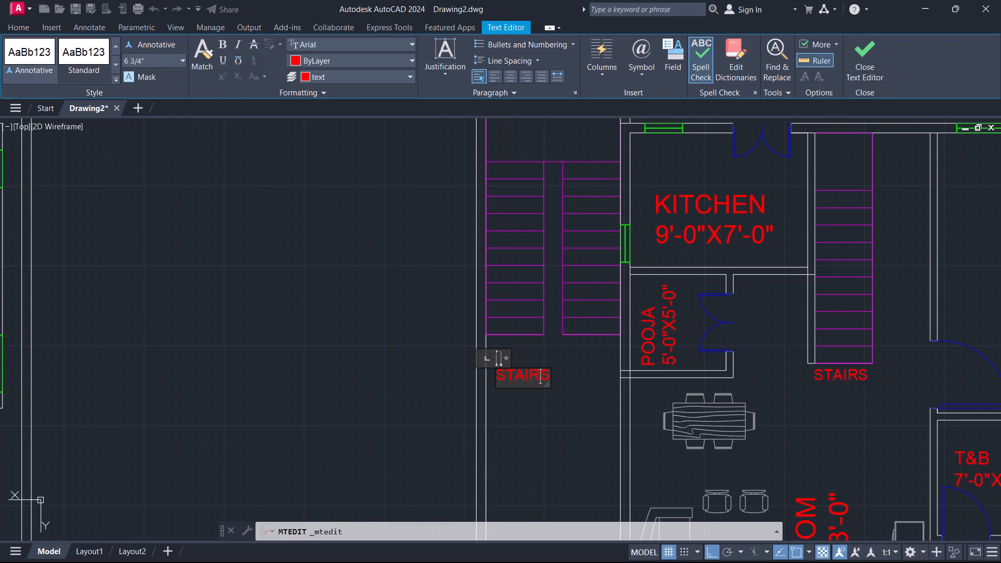
pyautogui.press('Right')
pyautogui.press('BackSpace')
pyautogui.write('CASE')
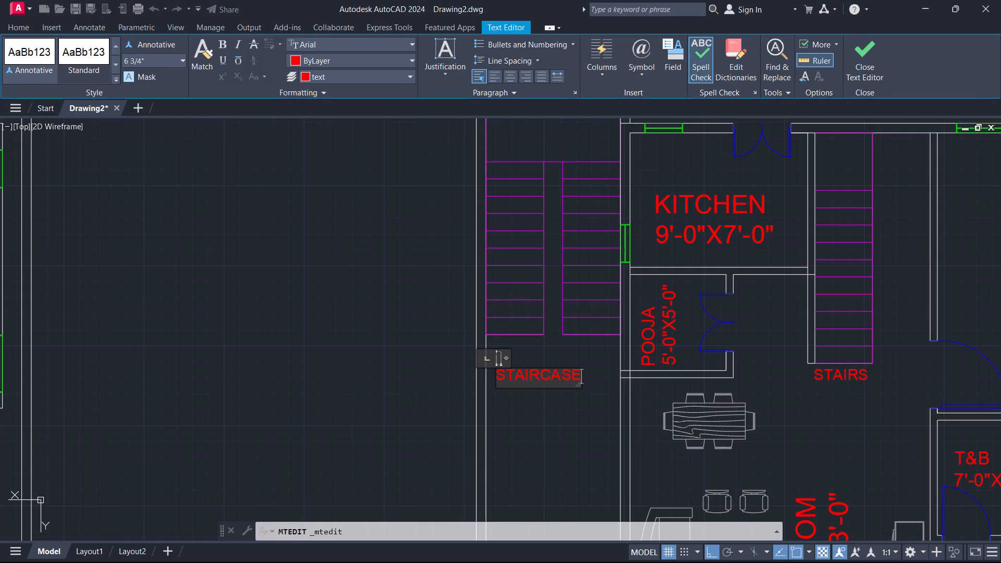
pyautogui.click(578, 408)
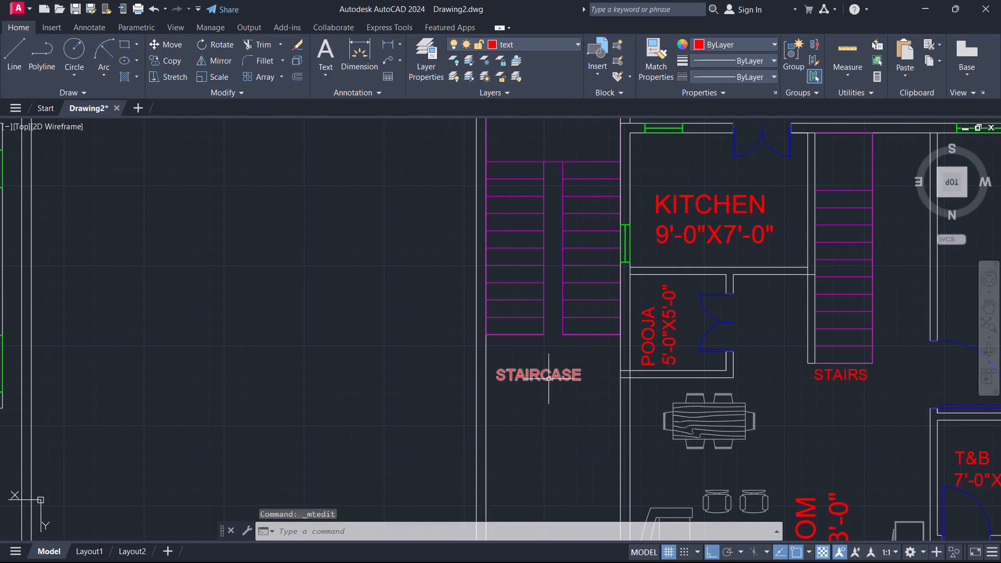
# Move the STAIRCASE label, with Ortho off, to sit closer beneath the outer staircase and roughly centred on it.
pyautogui.click(534, 373)
pyautogui.press('m')
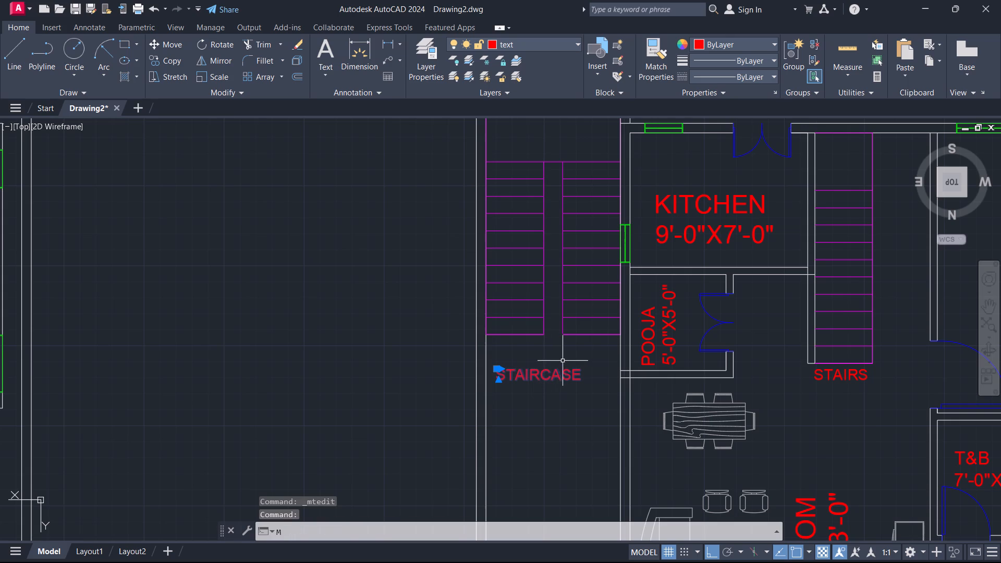
pyautogui.press('Return')
pyautogui.click(575, 370)
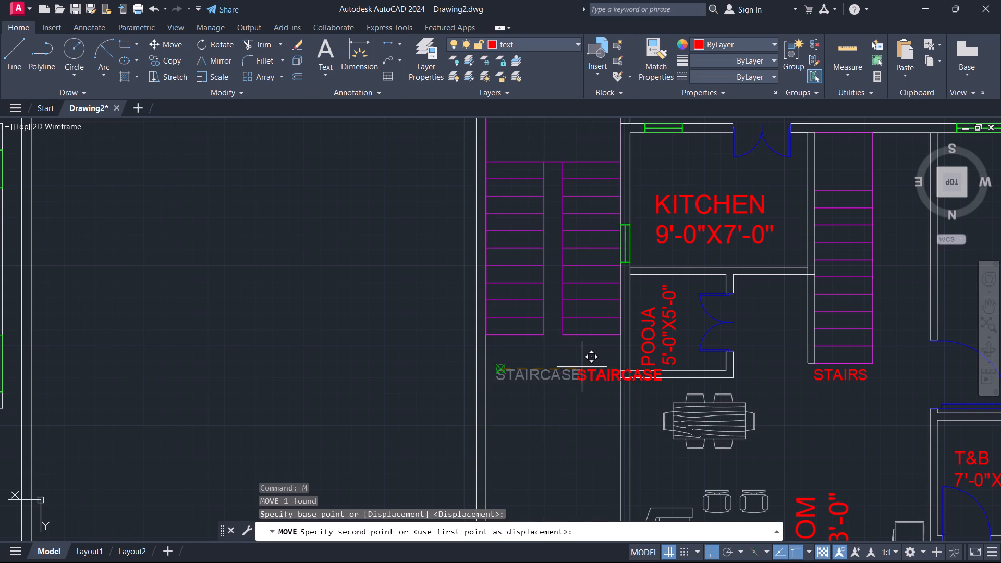
pyautogui.press('F8')
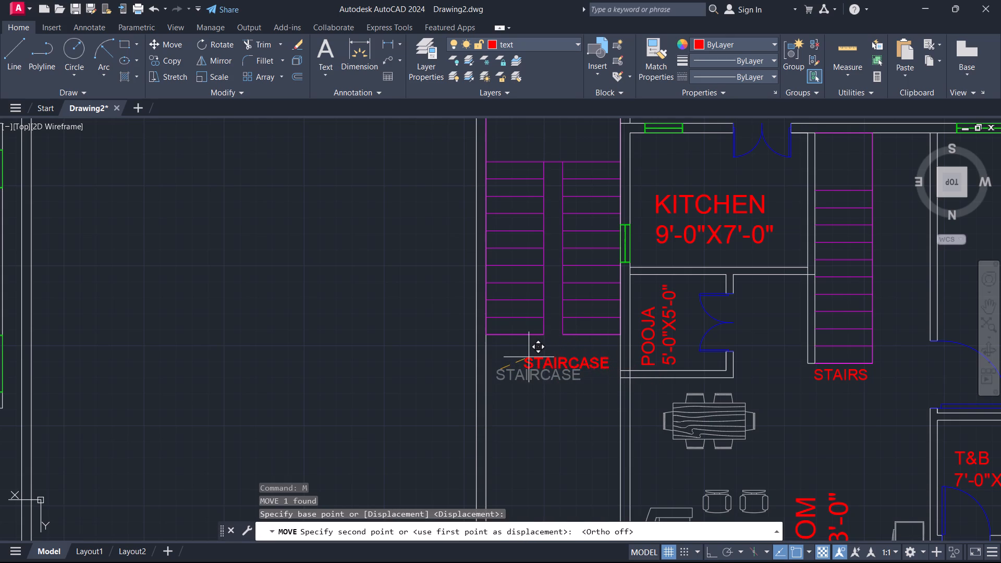
pyautogui.click(523, 354)
# Add a multiline text label reading LIFT outside the lower bedroom wall, beside the cyan rectangle, and save the text.
pyautogui.scroll(-1, 557, 429)
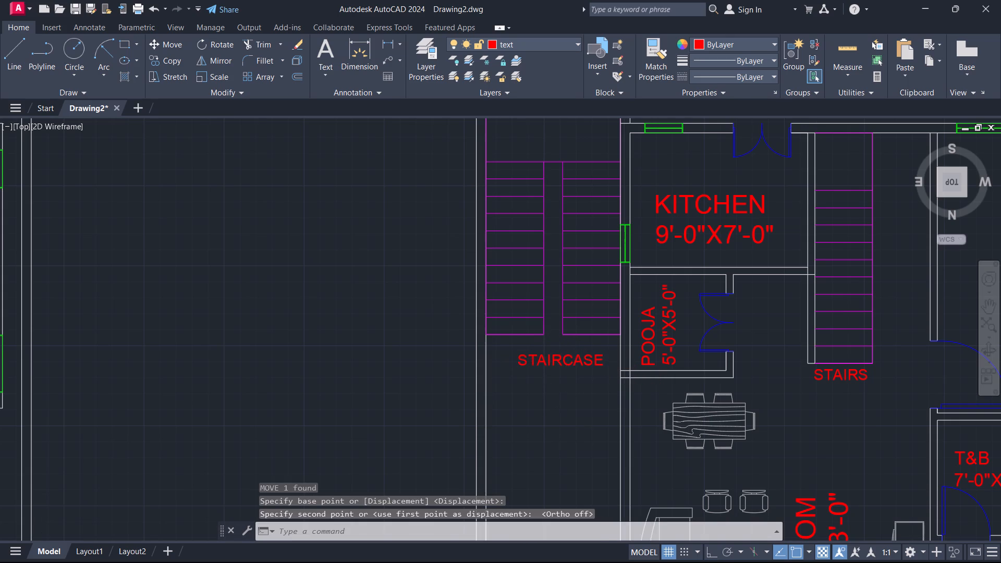
pyautogui.scroll(-1, 676, 392)
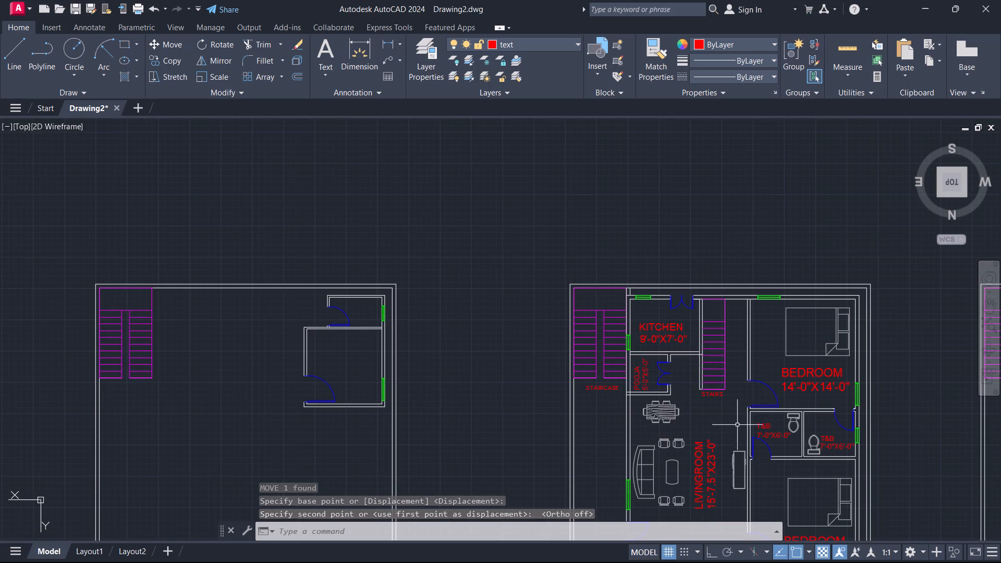
pyautogui.moveTo(699, 437); pyautogui.dragTo(710, 313, button='middle')
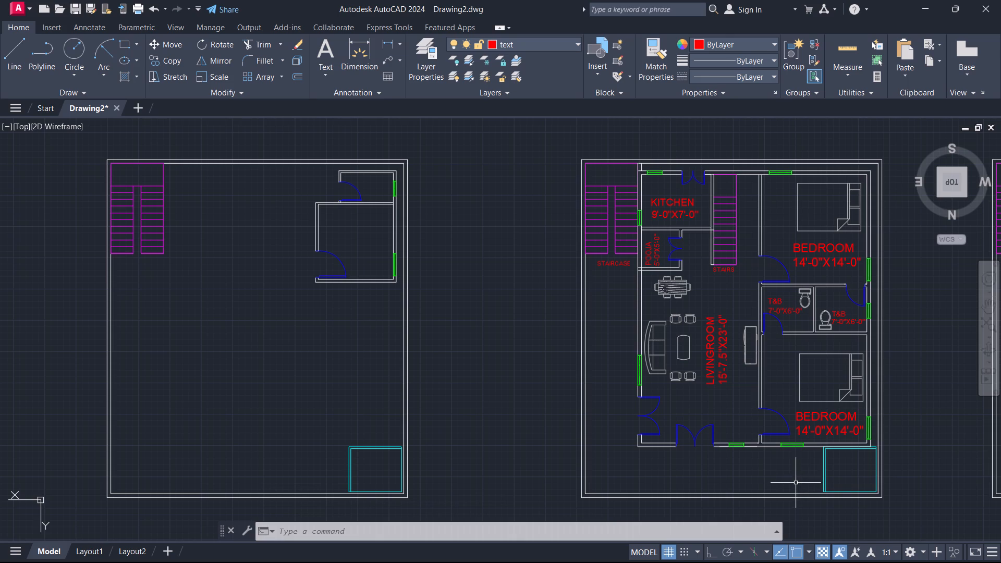
pyautogui.moveTo(796, 483); pyautogui.dragTo(732, 476, button='middle')
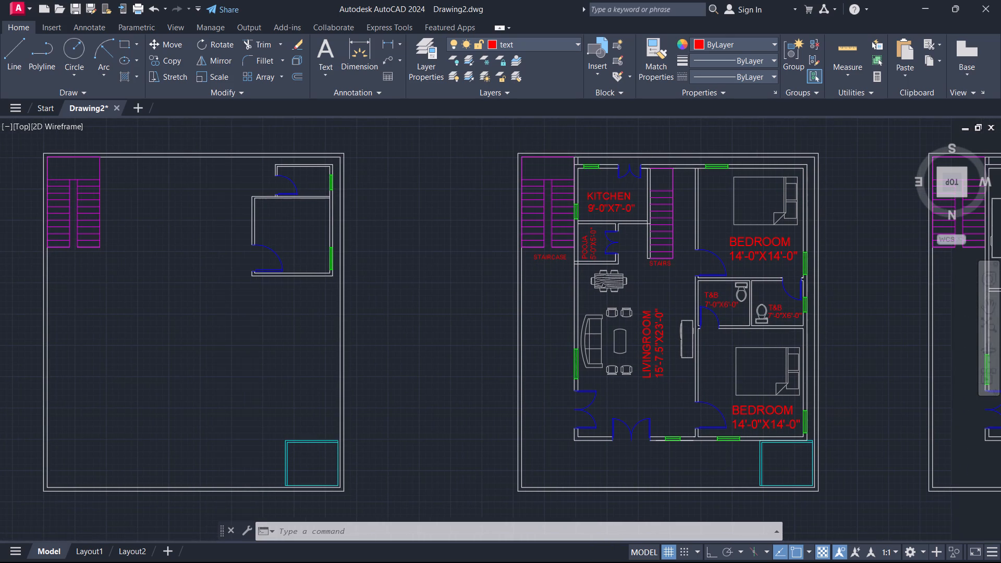
pyautogui.write('MT')
pyautogui.press('Return')
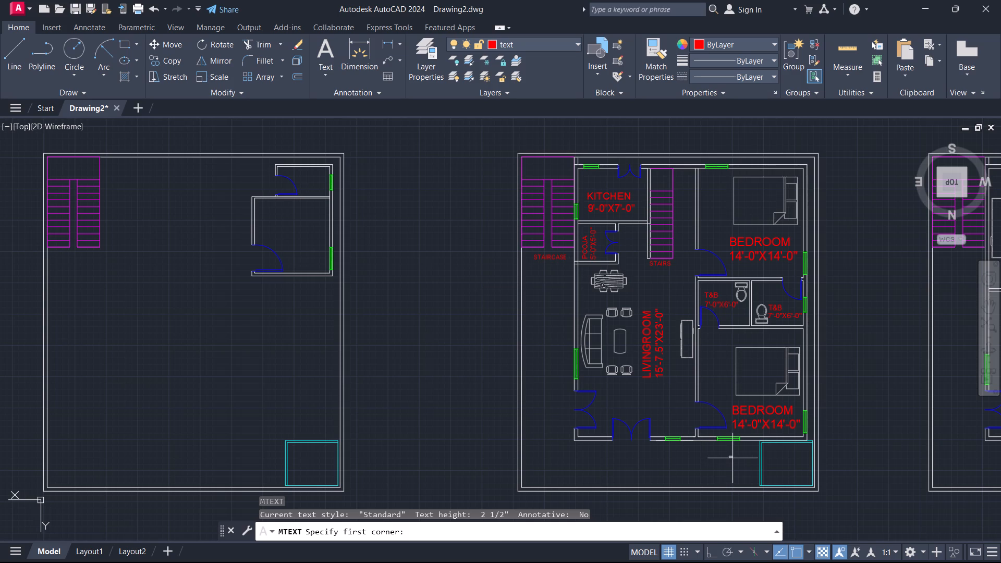
pyautogui.click(733, 462)
pyautogui.click(729, 454)
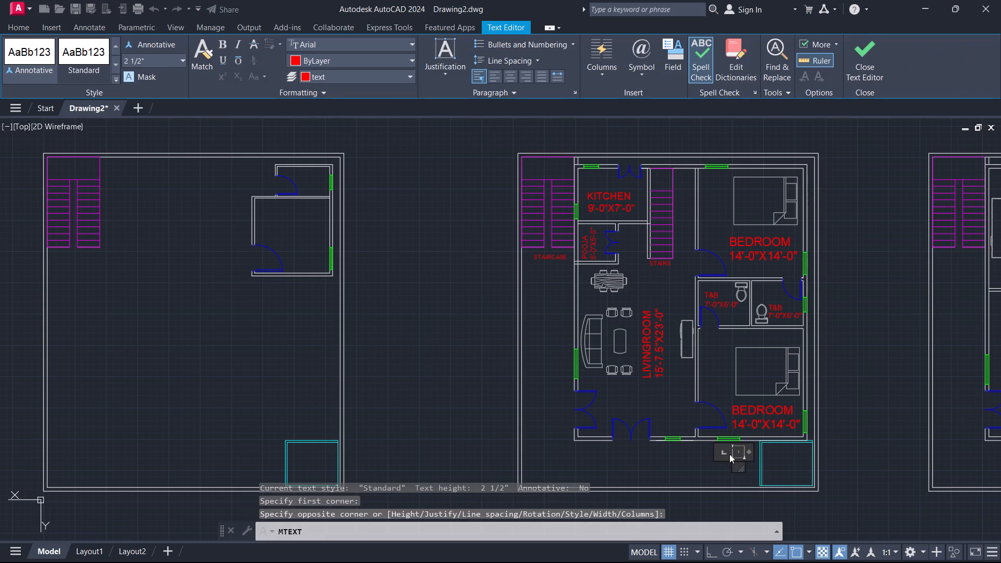
pyautogui.write('LI')
pyautogui.write('FT')
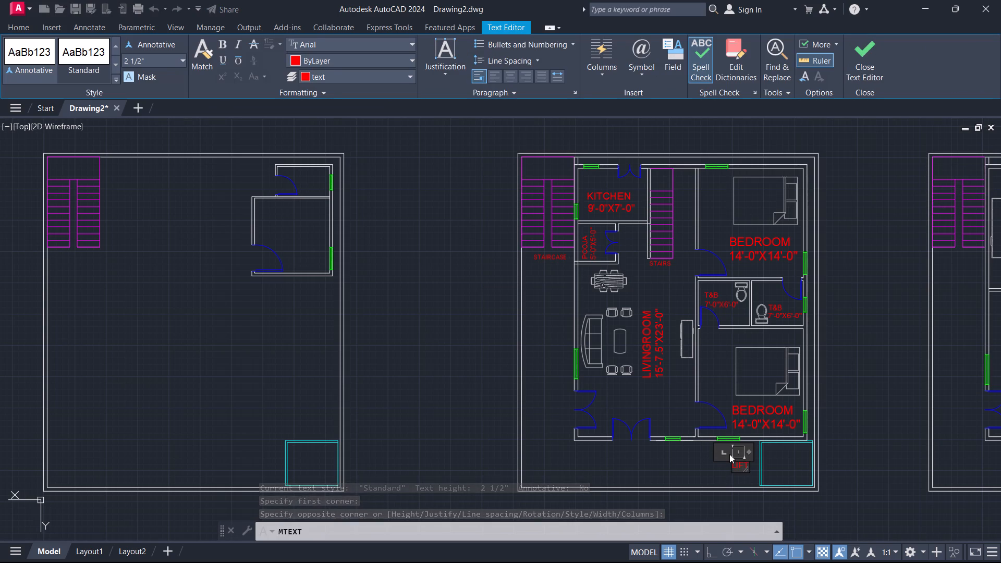
pyautogui.press('Return')
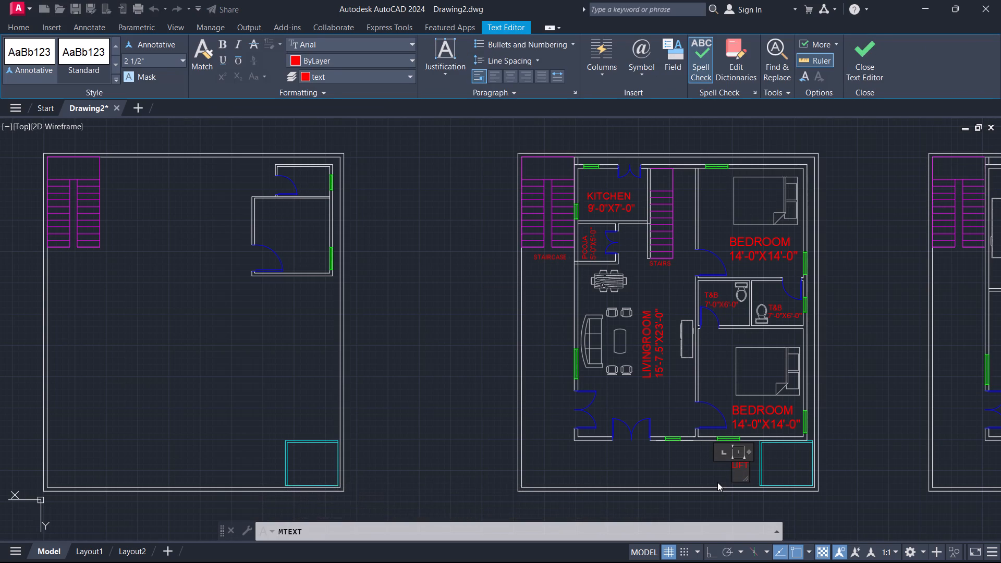
pyautogui.press('Escape')
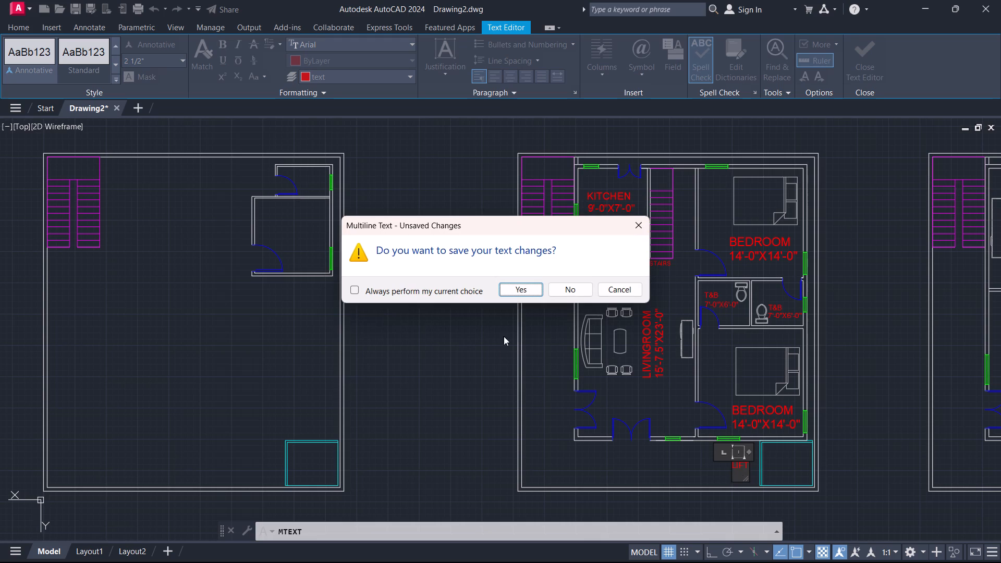
pyautogui.click(515, 285)
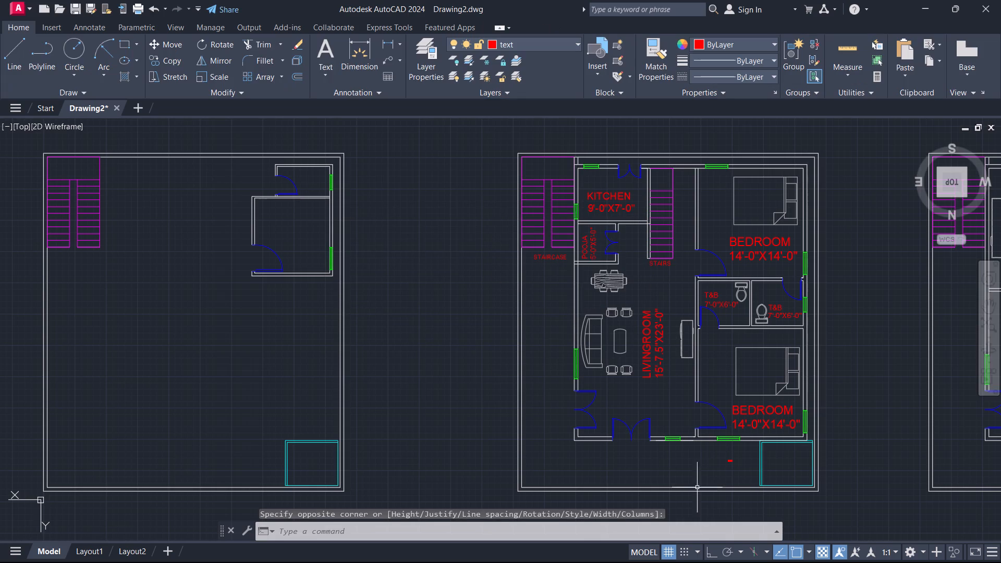
# Rotate the LIFT label 90° about its corner so it runs vertically.
pyautogui.scroll(3, 729, 462)
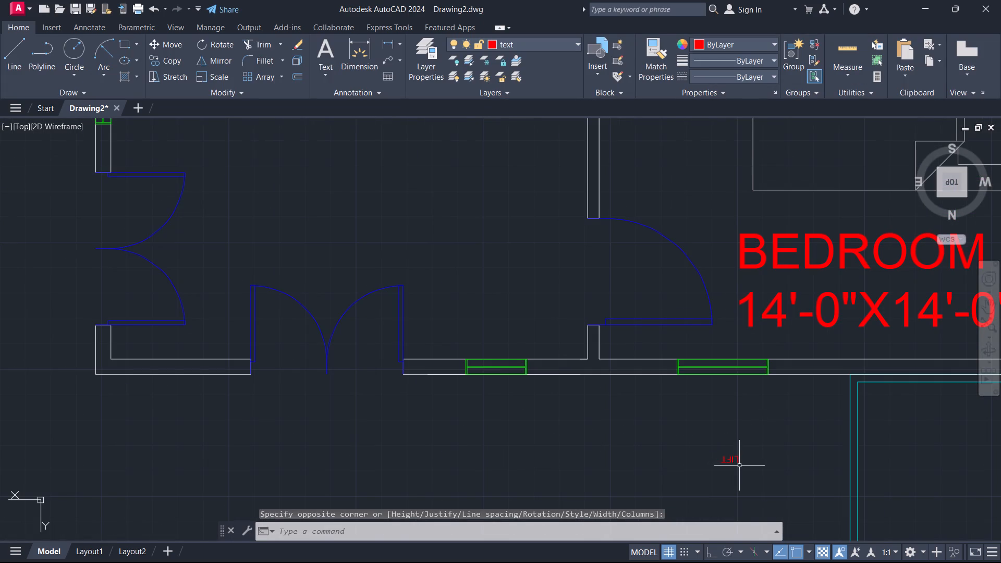
pyautogui.click(738, 463)
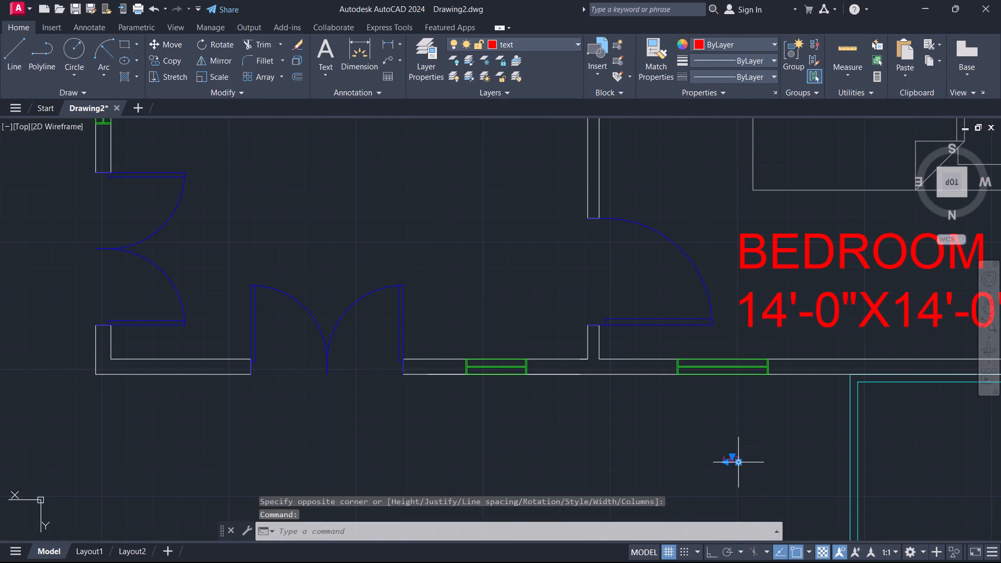
pyautogui.write('RO')
pyautogui.press('Return')
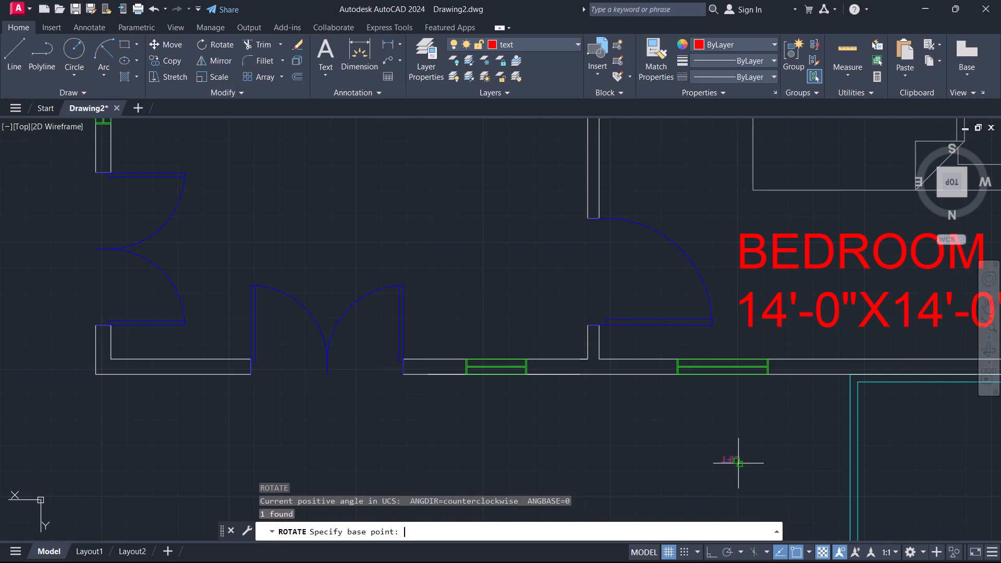
pyautogui.click(738, 463)
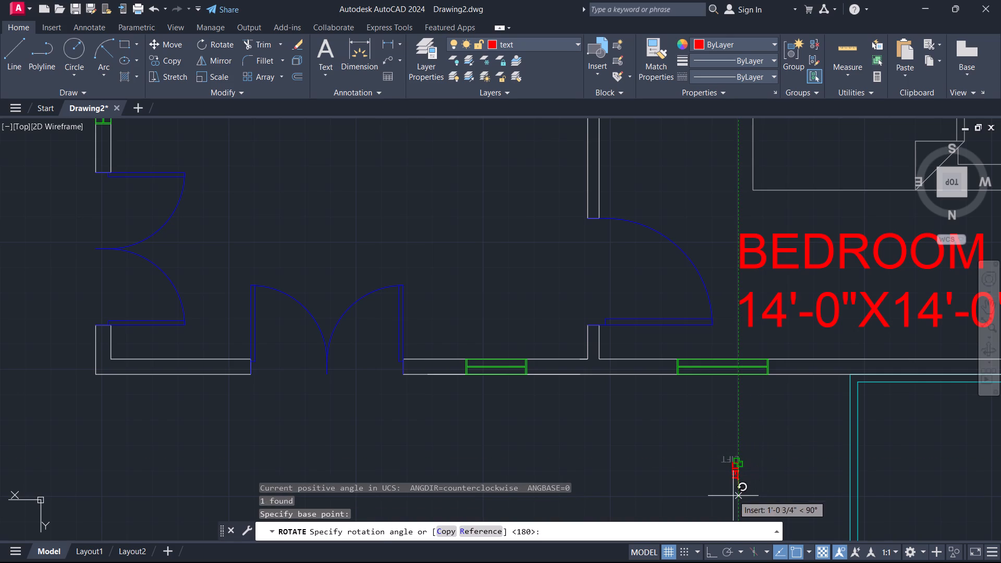
pyautogui.click(737, 496)
# Scale up the vertical LIFT label about its insertion corner until it is about half as long as the adjacent side of the cyan rectangle.
pyautogui.moveTo(741, 470); pyautogui.dragTo(633, 300, button='middle')
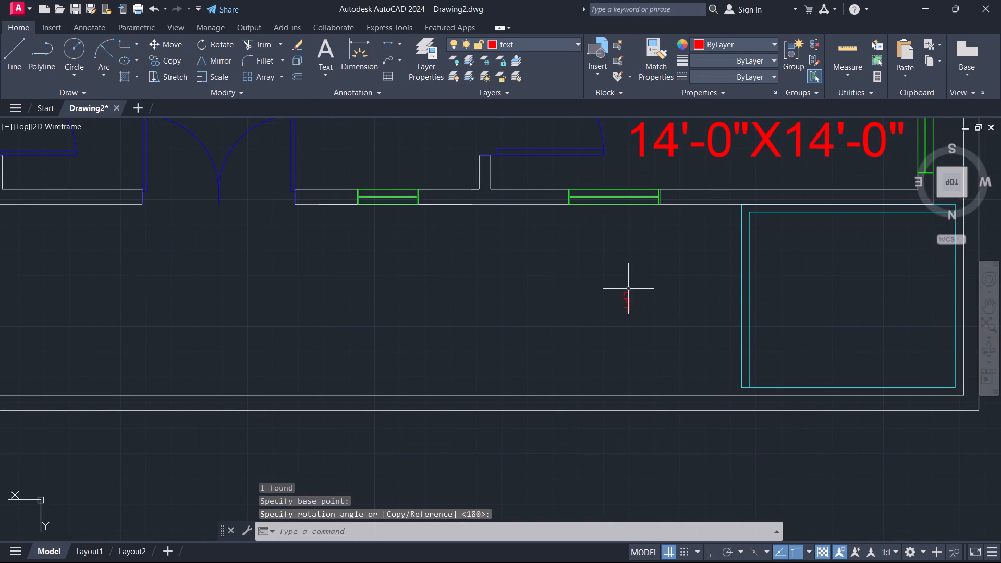
pyautogui.click(628, 291)
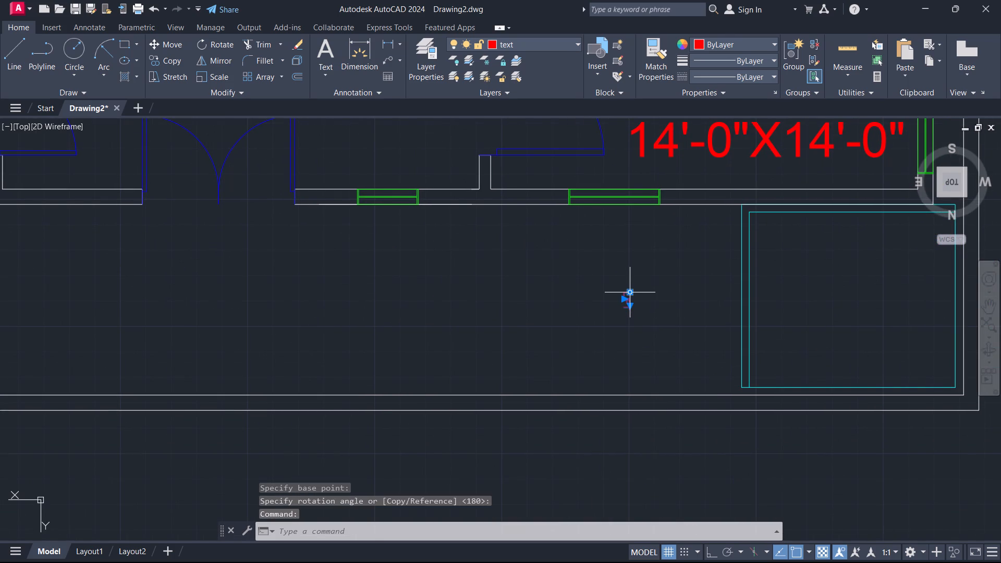
pyautogui.write('SC')
pyautogui.press('Return')
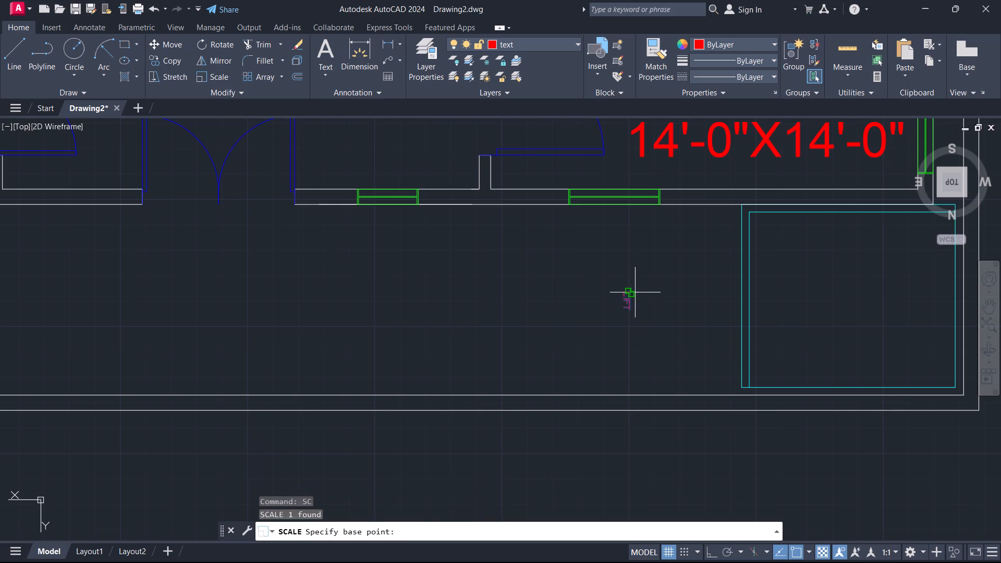
pyautogui.scroll(3, 627, 295)
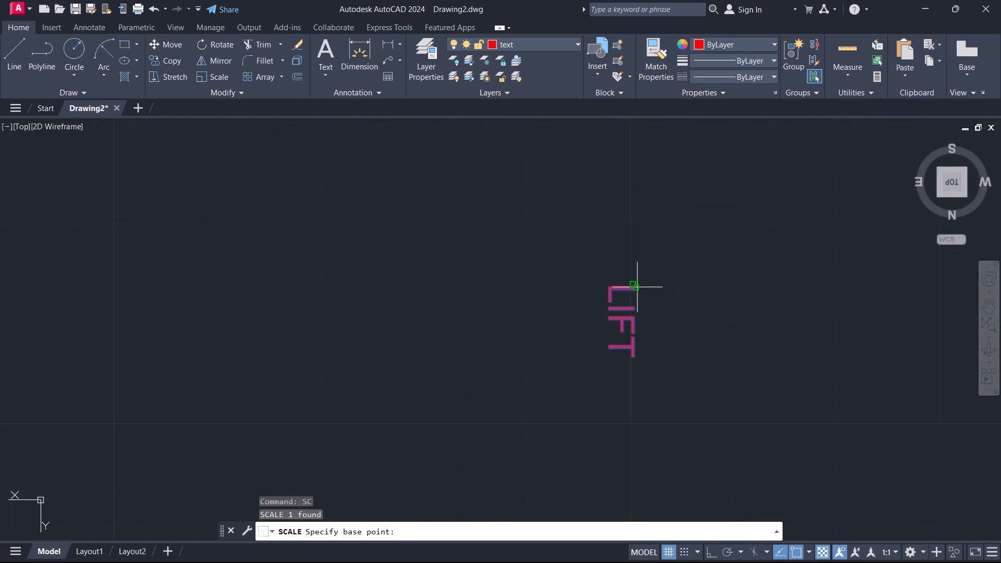
pyautogui.click(637, 287)
pyautogui.scroll(-3, 673, 281)
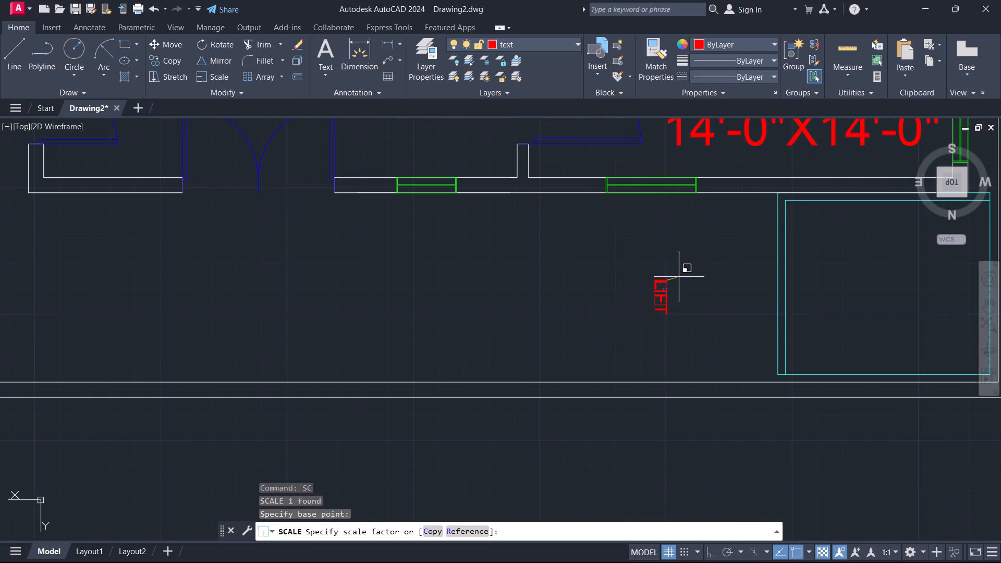
pyautogui.scroll(2, 679, 277)
pyautogui.scroll(-4, 679, 277)
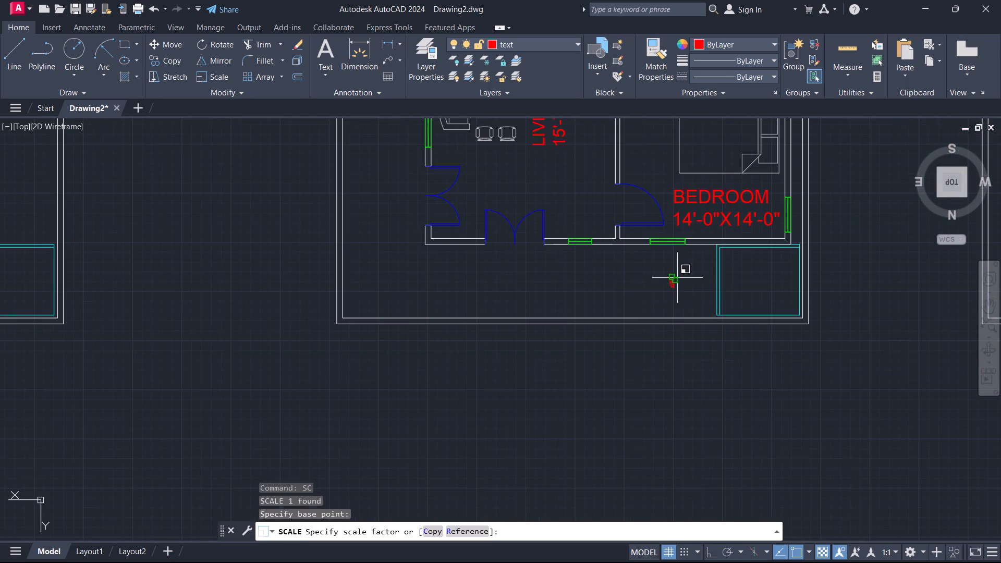
pyautogui.click(683, 271)
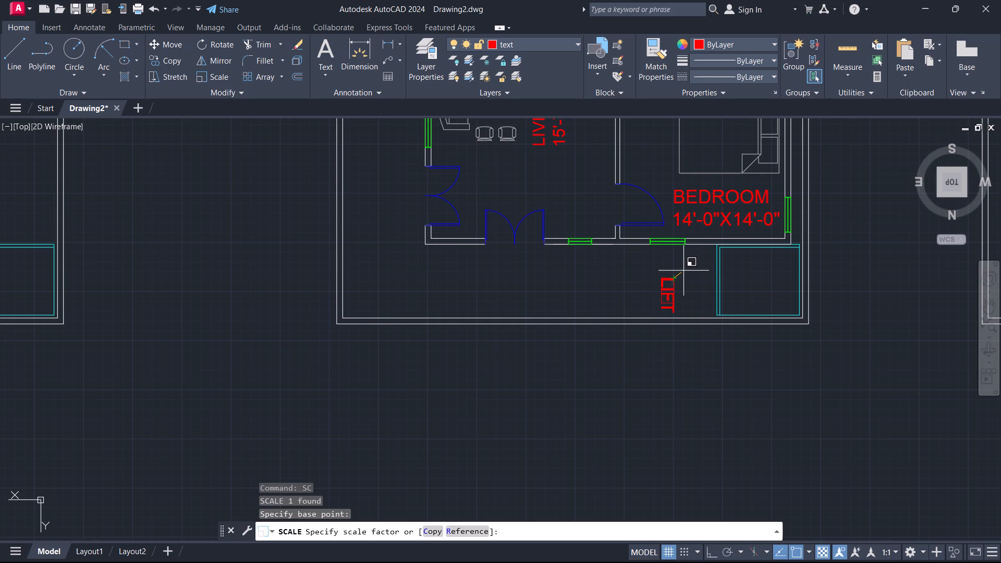
# Move the enlarged LIFT label closer to the cyan lift rectangle, leaving it just outside the rectangle's near edge.
pyautogui.click(673, 277)
pyautogui.press('m')
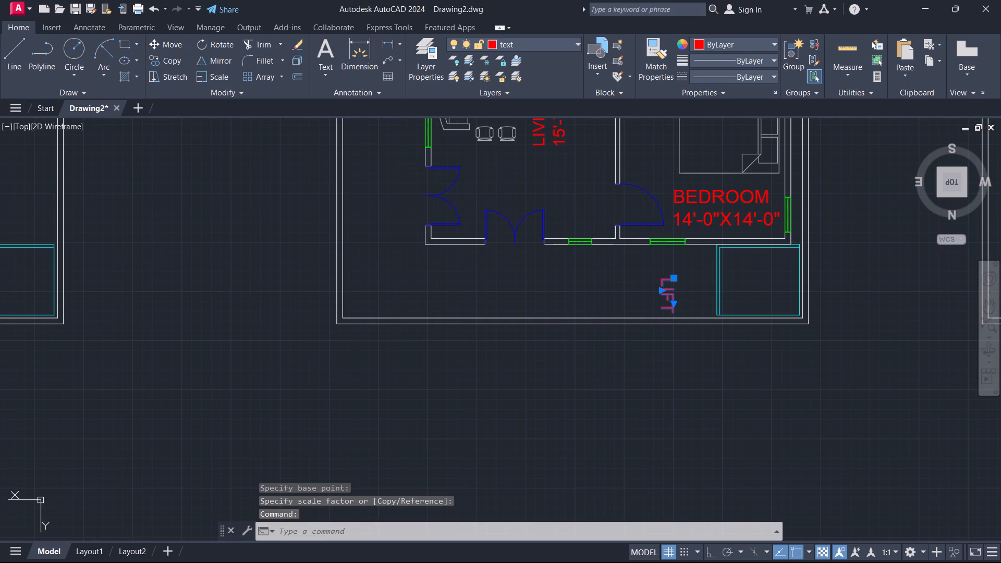
pyautogui.press('Return')
pyautogui.click(675, 277)
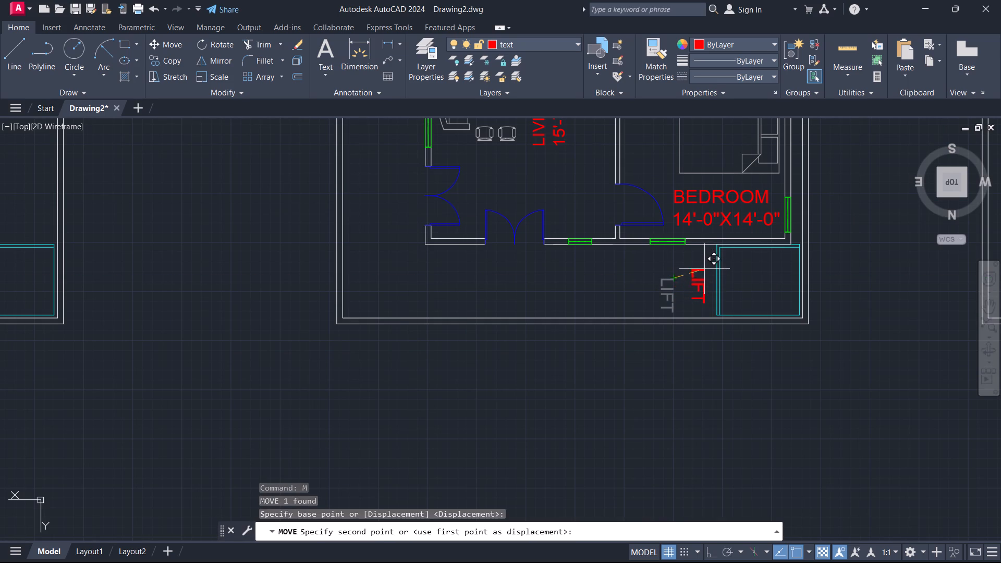
pyautogui.click(706, 267)
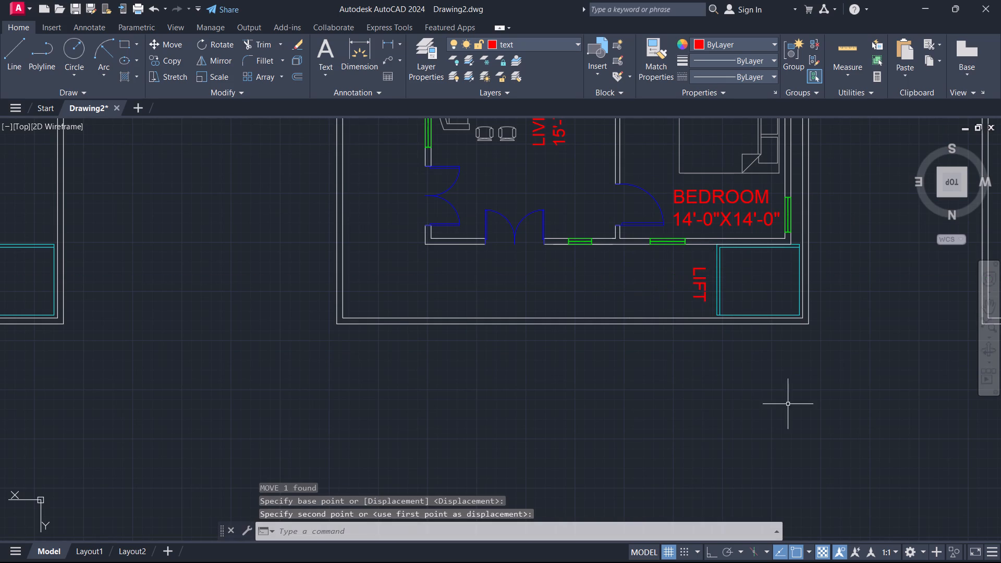
# Measure the lift rectangle's inner width and depth with temporary linear dimensions, without placing either dimension.
pyautogui.click(386, 44)
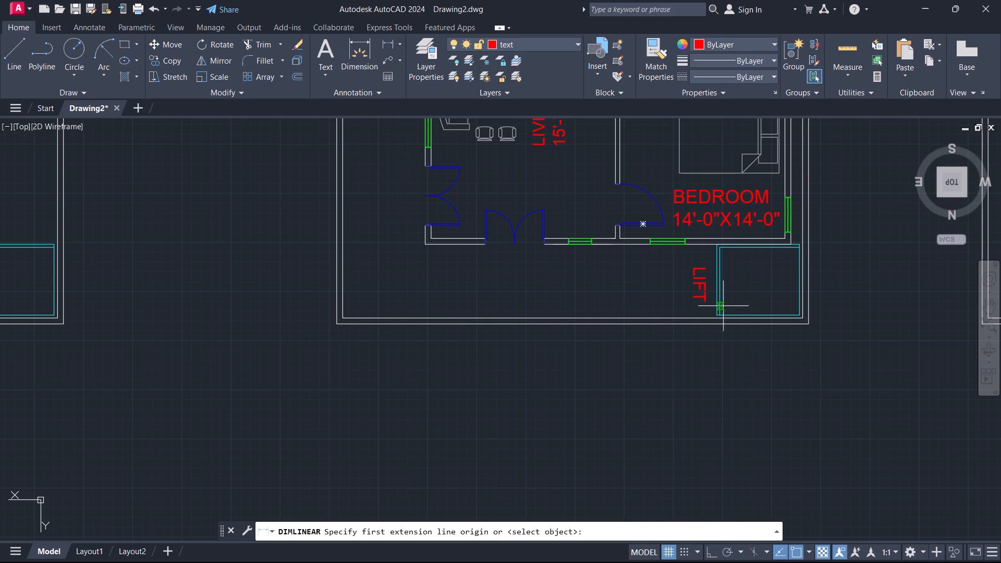
pyautogui.scroll(2, 723, 306)
pyautogui.click(711, 328)
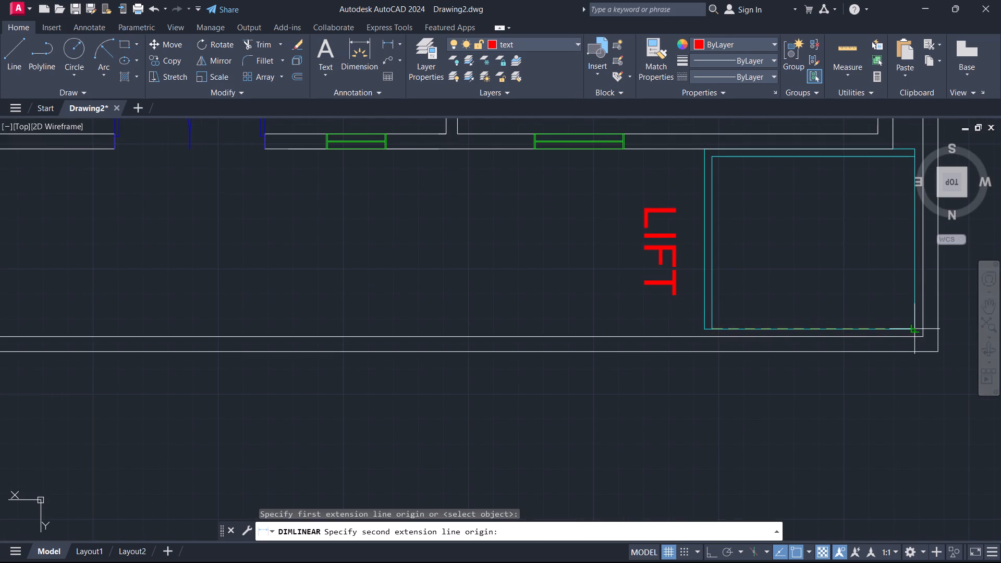
pyautogui.click(912, 327)
pyautogui.scroll(3, 852, 301)
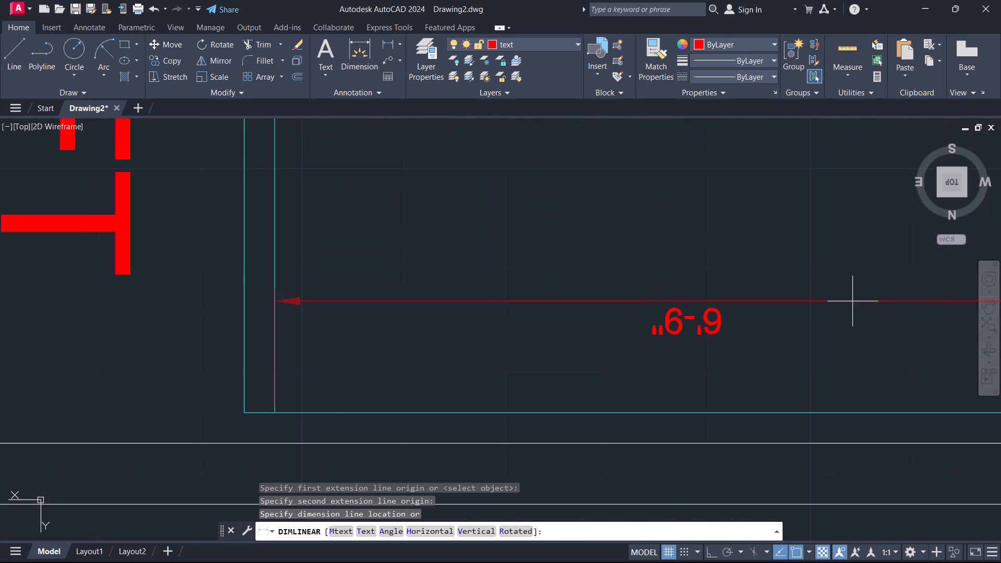
pyautogui.press('Escape')
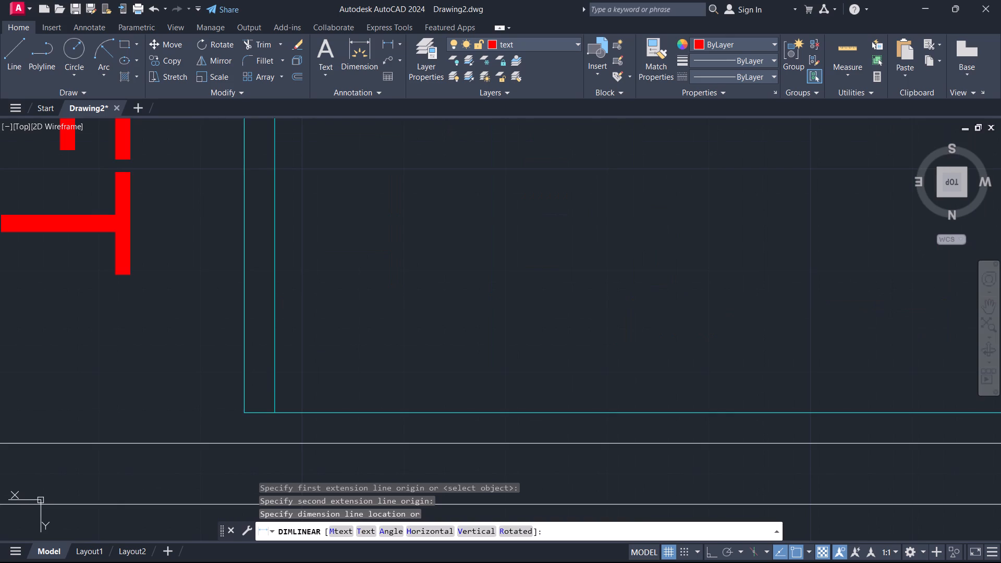
pyautogui.scroll(-3, 852, 301)
pyautogui.press('space')
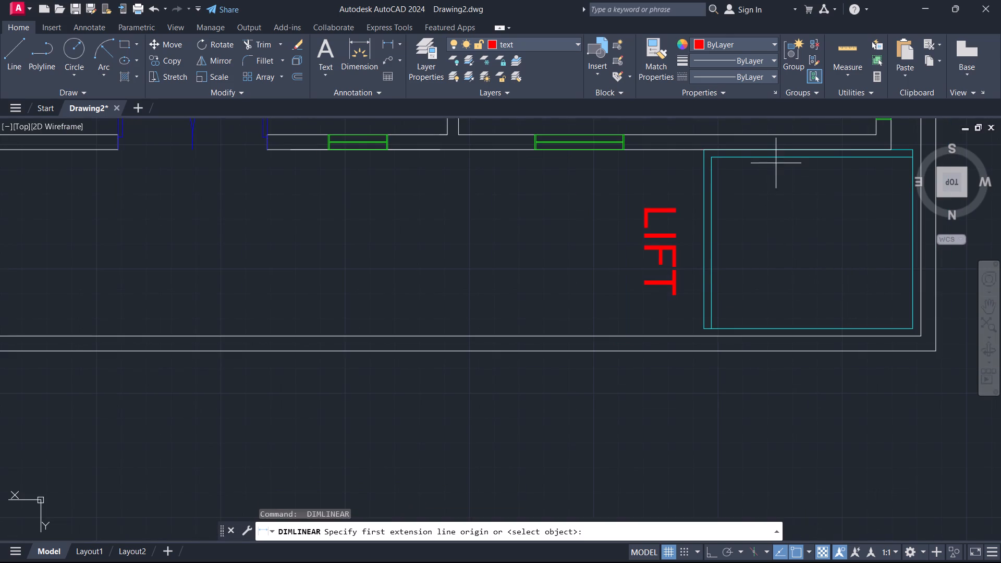
pyautogui.click(773, 158)
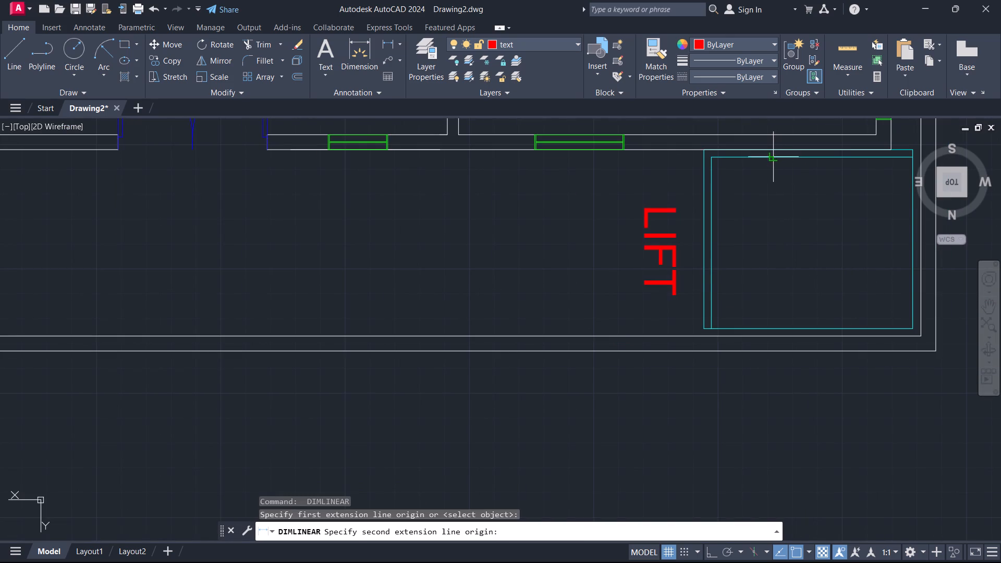
pyautogui.click(776, 329)
pyautogui.scroll(2, 777, 246)
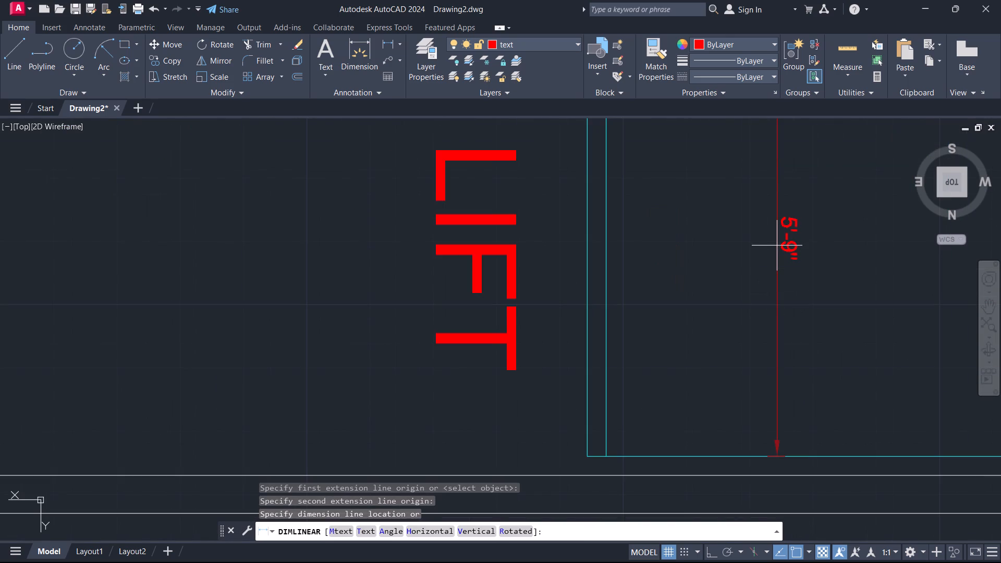
pyautogui.press('Escape')
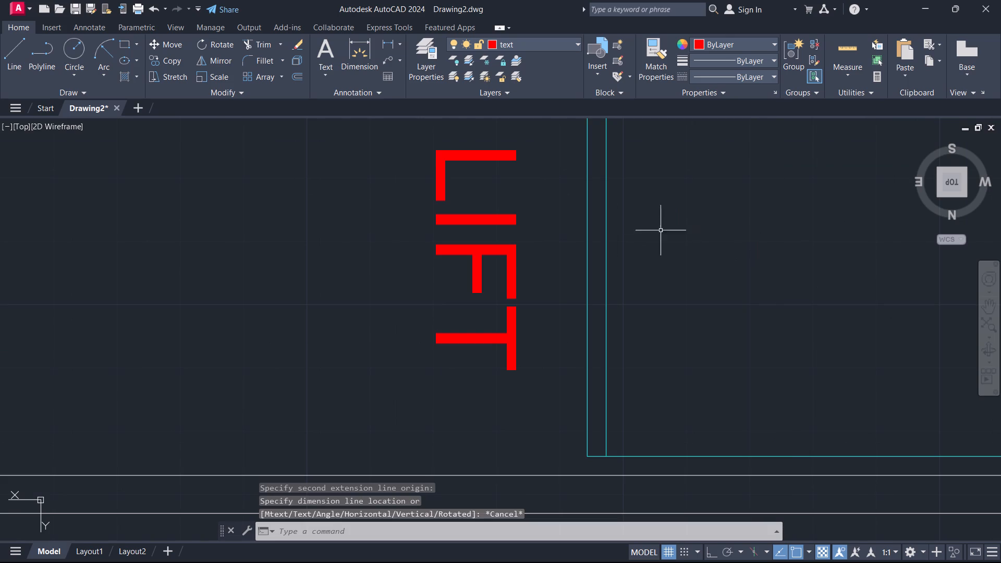
# Add a second line reading 6'-9"X5'-9" to the LIFT label and save the text.
pyautogui.scroll(-2, 755, 235)
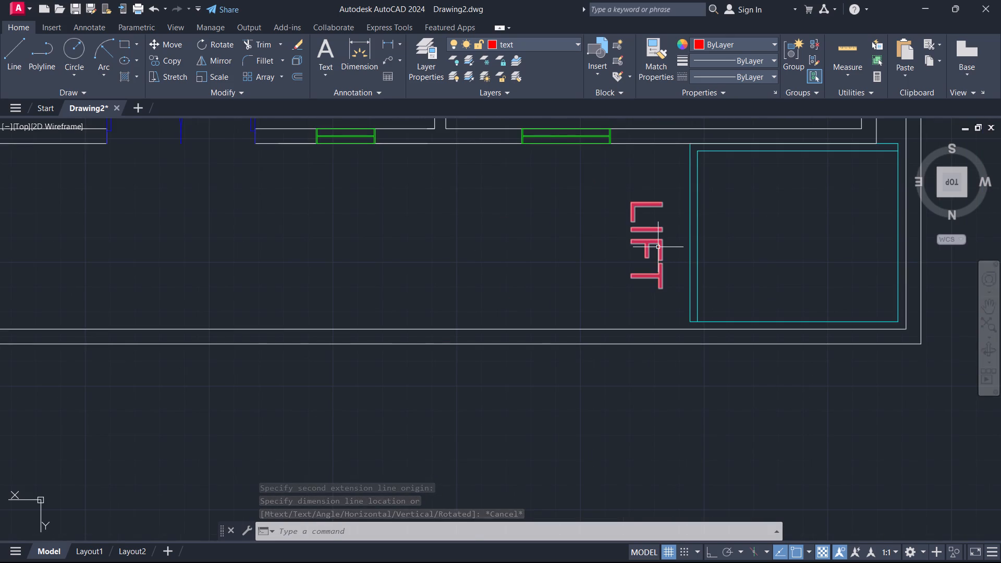
pyautogui.doubleClick(658, 247)
pyautogui.click(743, 228)
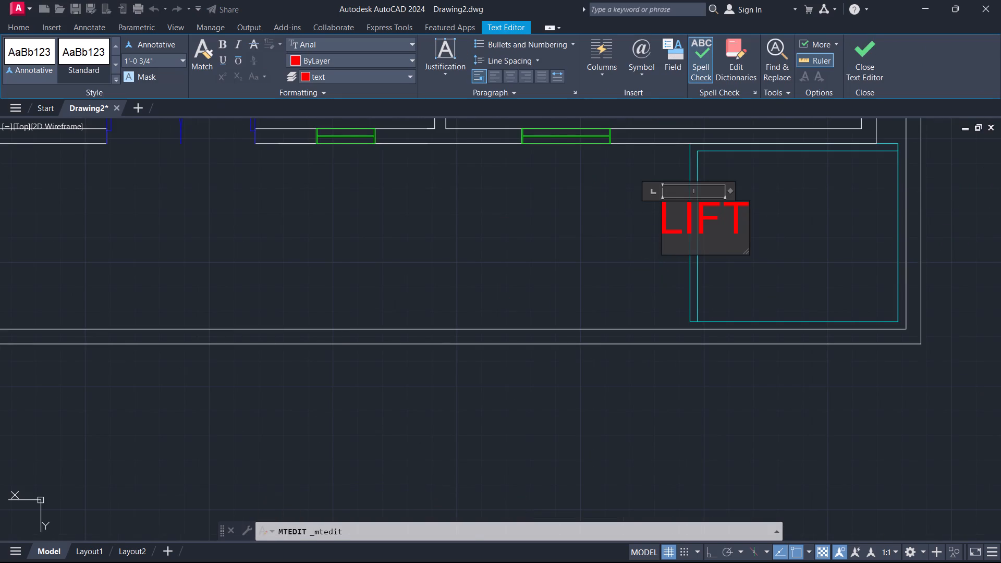
pyautogui.press('Return')
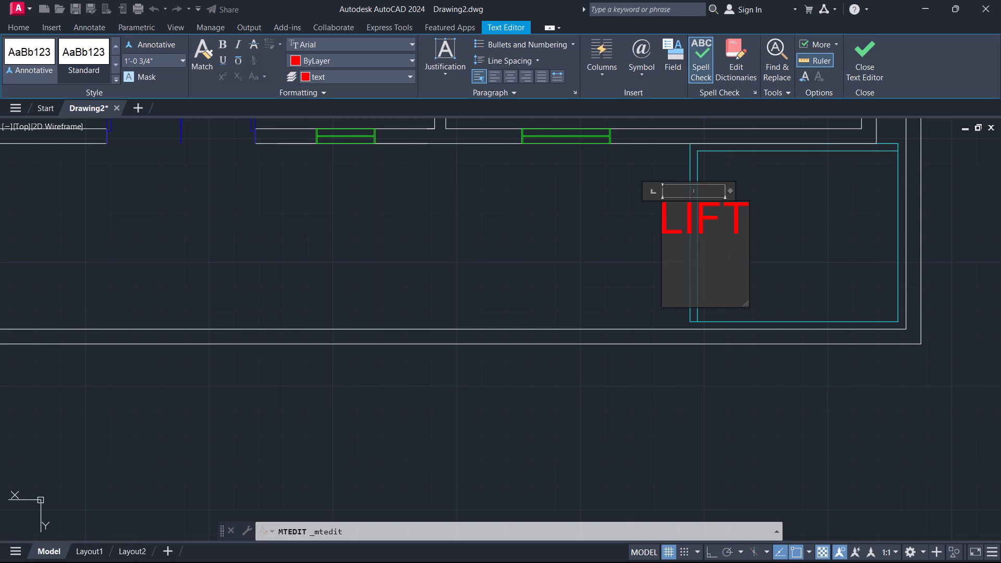
pyautogui.press('6')
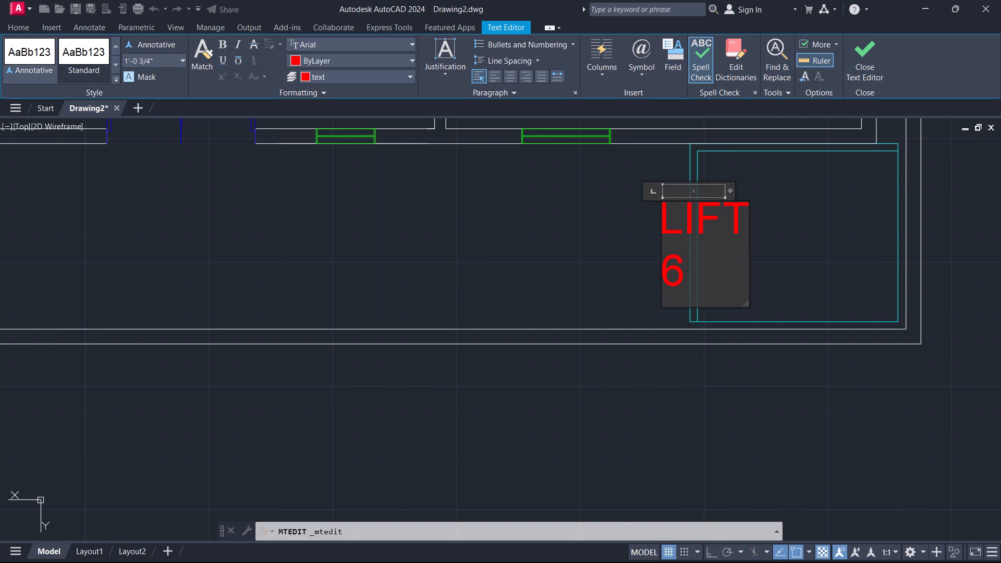
pyautogui.write("'-")
pyautogui.write('9"')
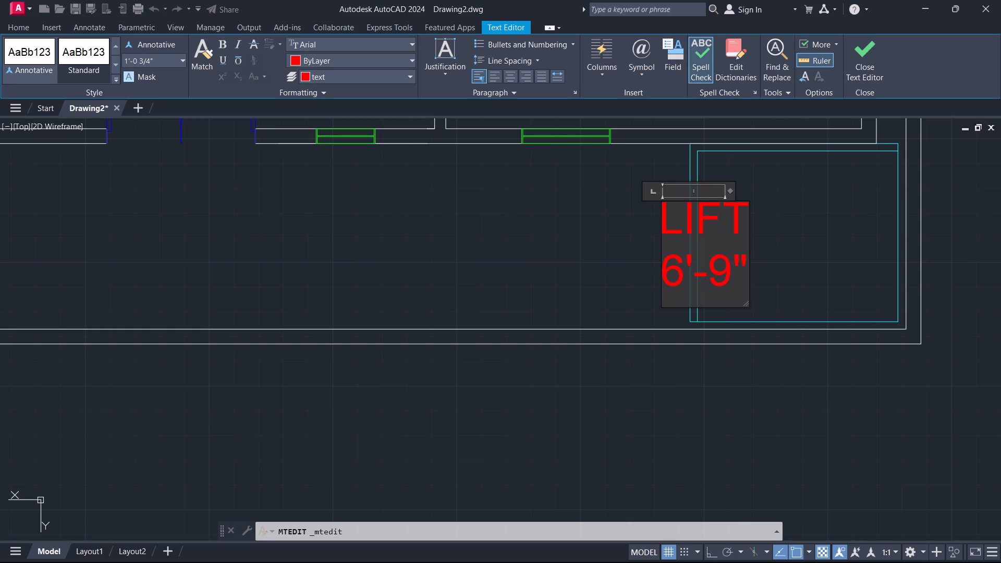
pyautogui.press('x')
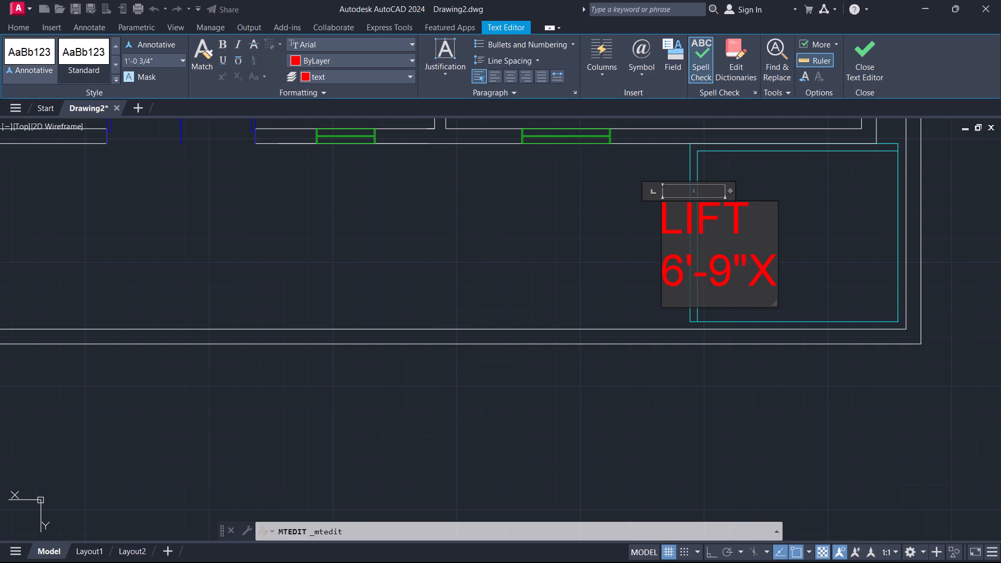
pyautogui.write("5'")
pyautogui.press('9')
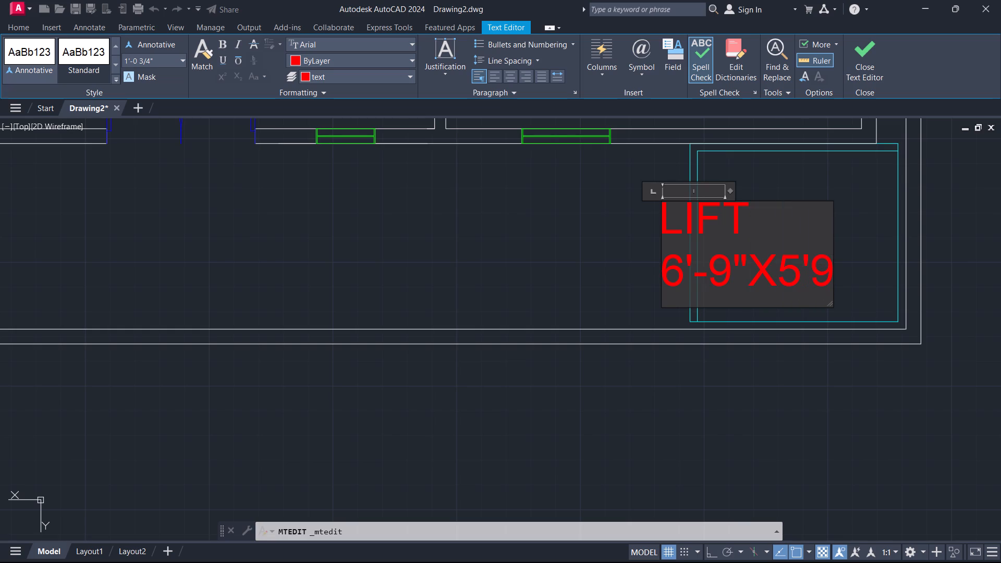
pyautogui.press('BackSpace')
pyautogui.write('-9"')
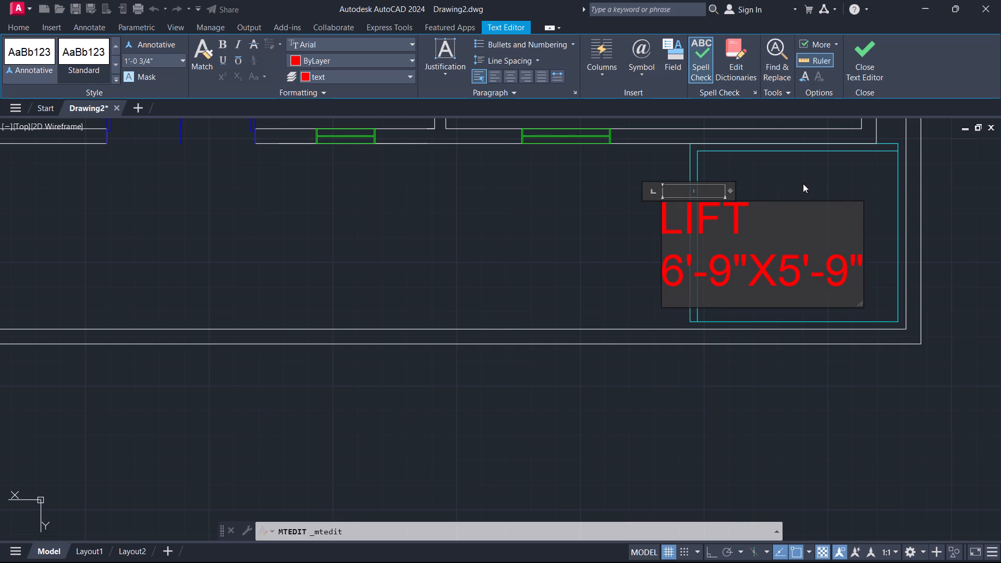
pyautogui.click(808, 177)
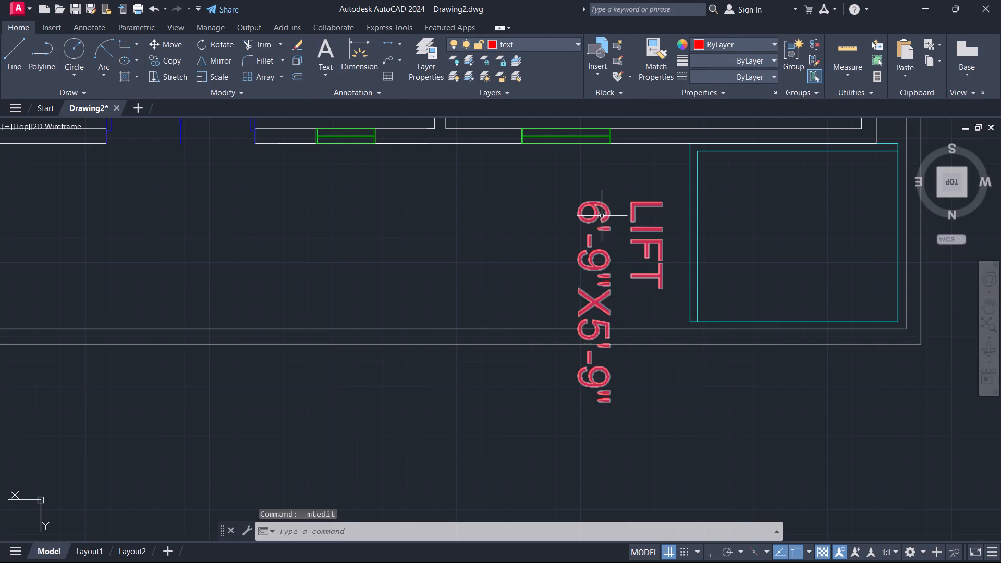
# Scale the two-line LIFT label down about its insertion corner to a little under half its size, so it fits inside the boundary wall.
pyautogui.click(652, 201)
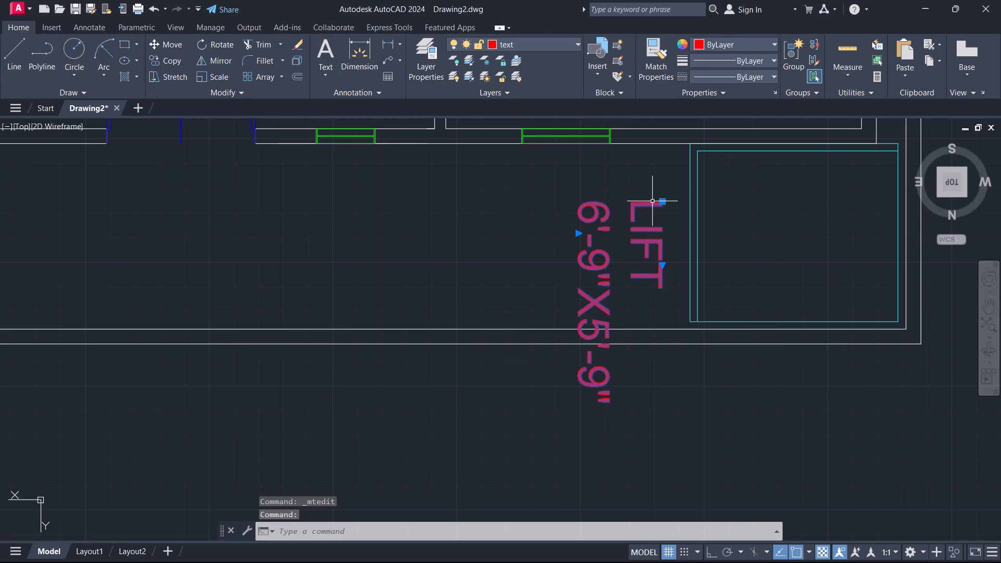
pyautogui.write('SC')
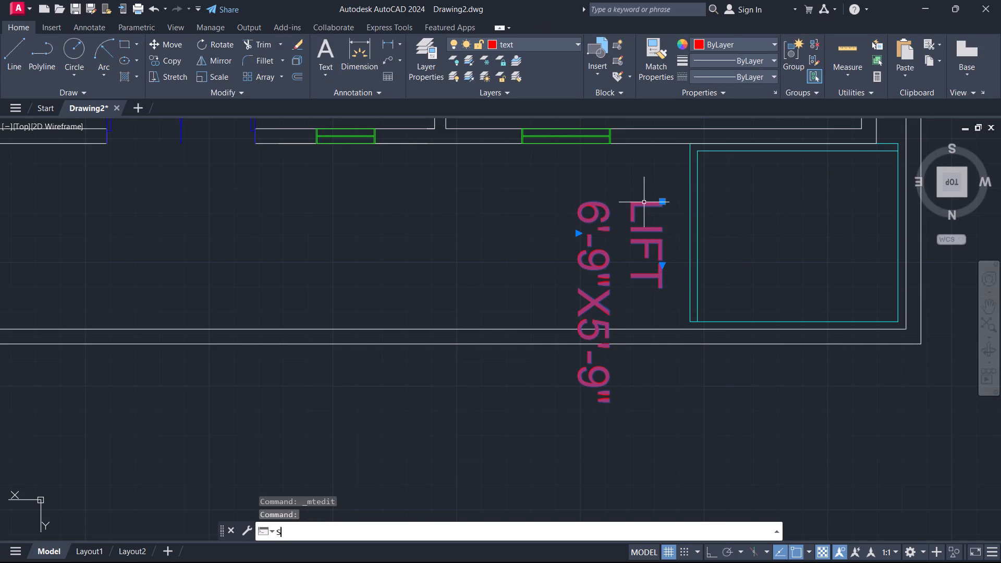
pyautogui.press('Return')
pyautogui.click(664, 201)
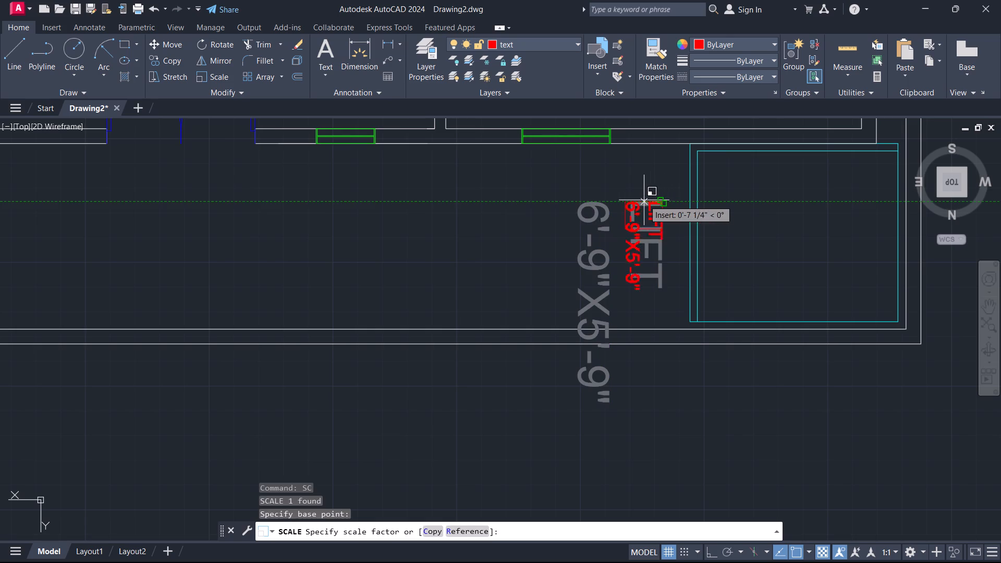
pyautogui.click(642, 200)
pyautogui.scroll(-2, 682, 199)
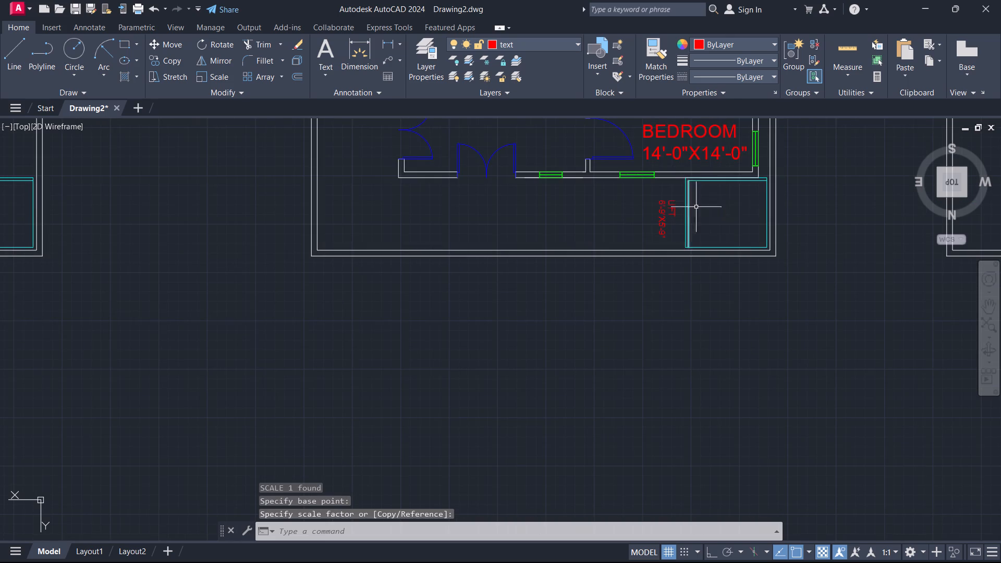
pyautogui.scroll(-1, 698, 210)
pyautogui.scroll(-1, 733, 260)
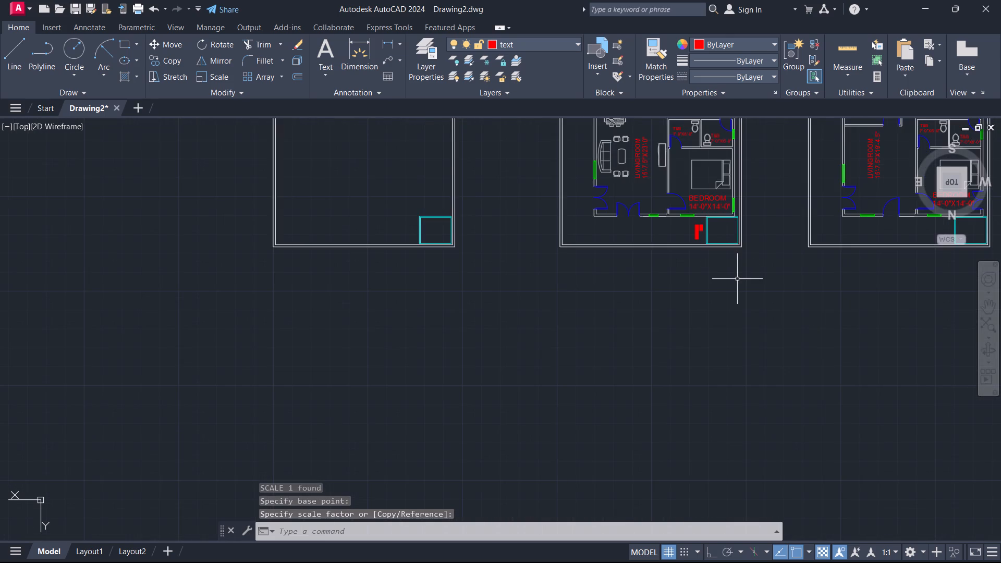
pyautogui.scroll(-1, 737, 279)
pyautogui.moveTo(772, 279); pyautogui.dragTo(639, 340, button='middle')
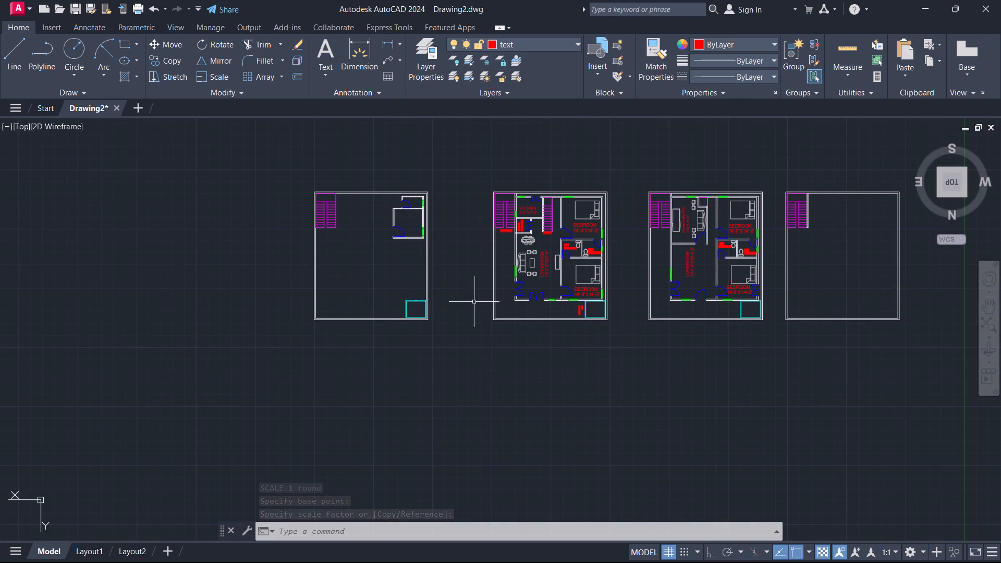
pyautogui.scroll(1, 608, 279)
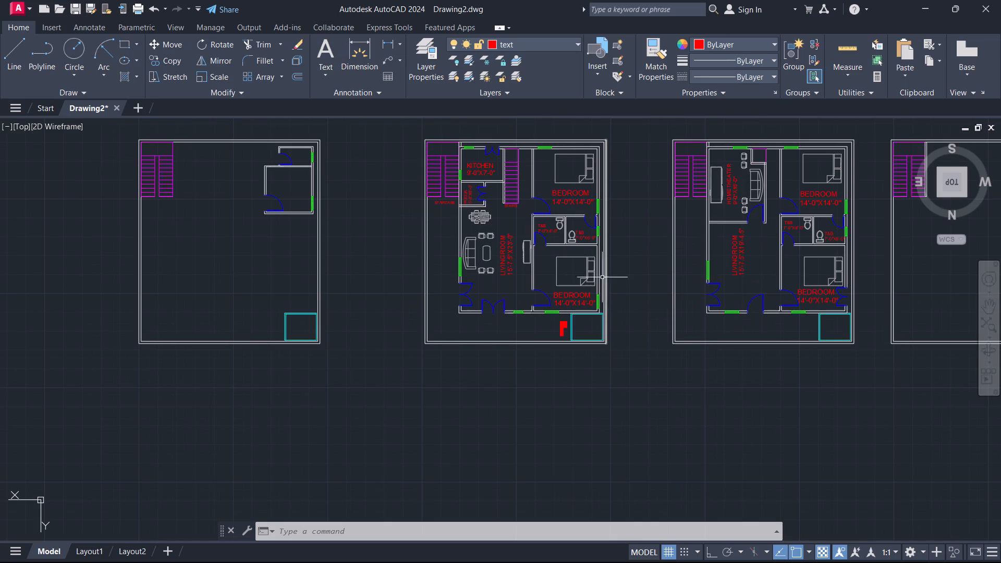
# Copy the STAIRCASE and LIFT labels from the kitchen plan to the partly empty plan with the small rooms, aligned by the boundary's inner staircase corner.
pyautogui.scroll(2, 441, 202)
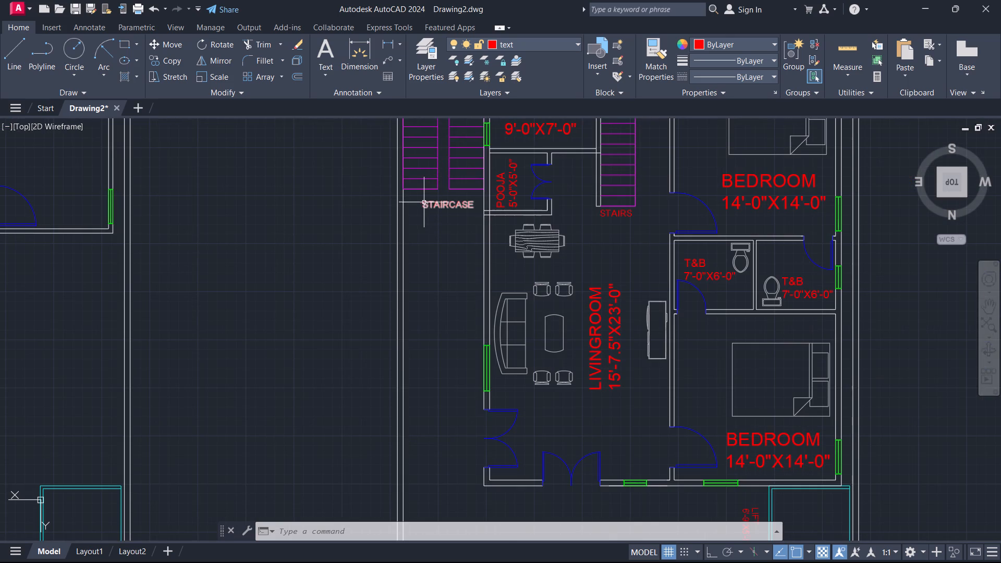
pyautogui.click(424, 202)
pyautogui.scroll(-2, 575, 247)
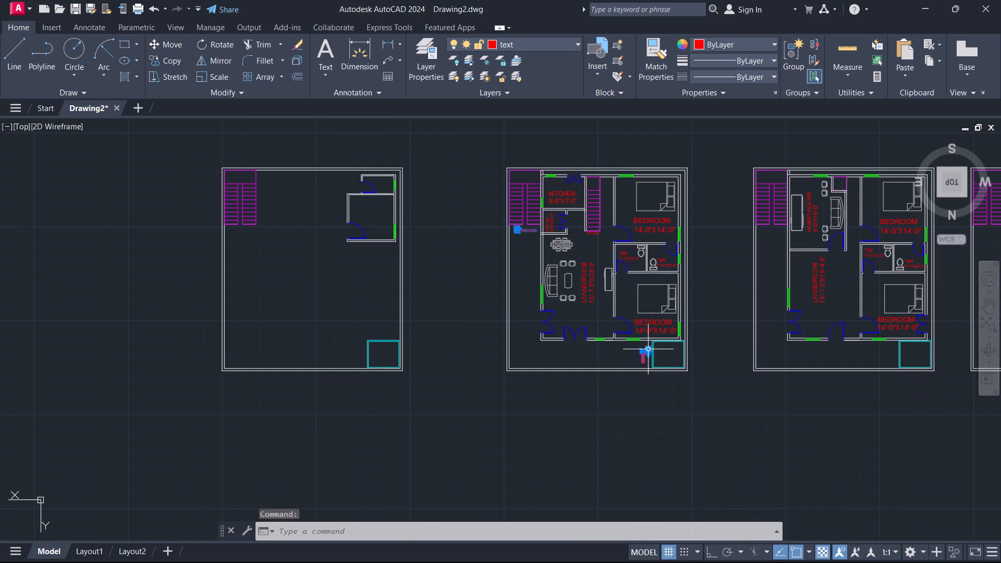
pyautogui.click(645, 351)
pyautogui.write('CO')
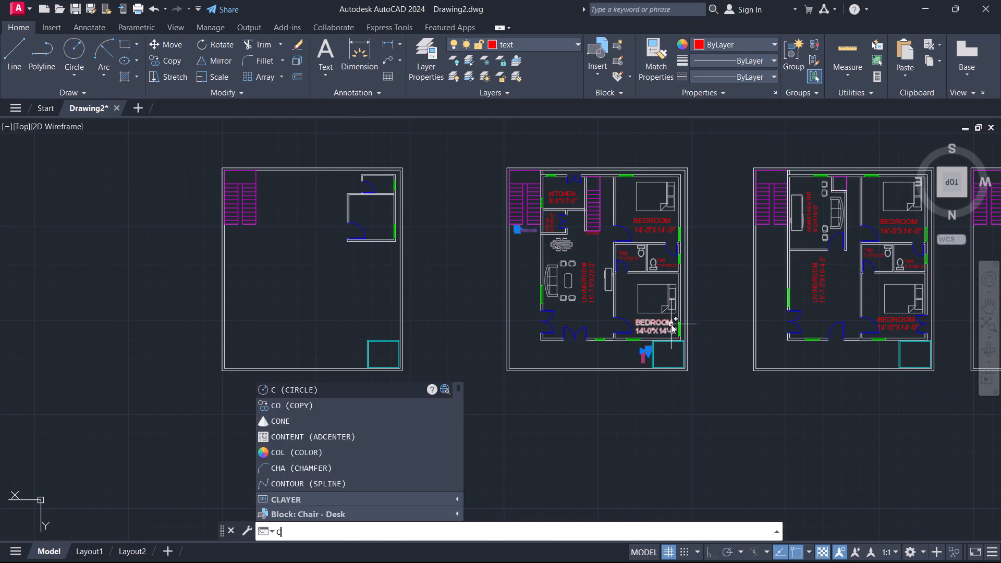
pyautogui.press('Return')
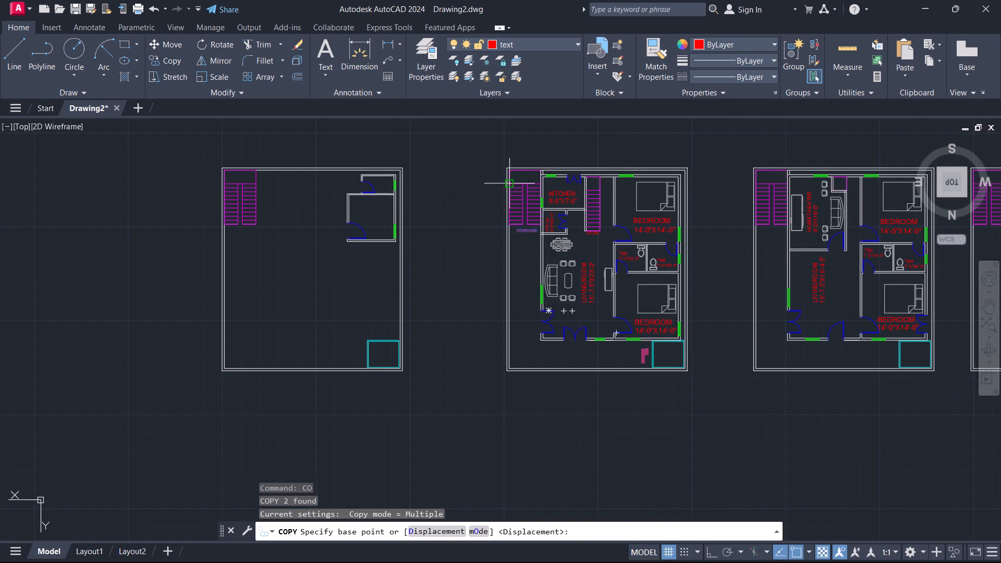
pyautogui.scroll(3, 507, 181)
pyautogui.click(517, 133)
pyautogui.scroll(-1, 590, 237)
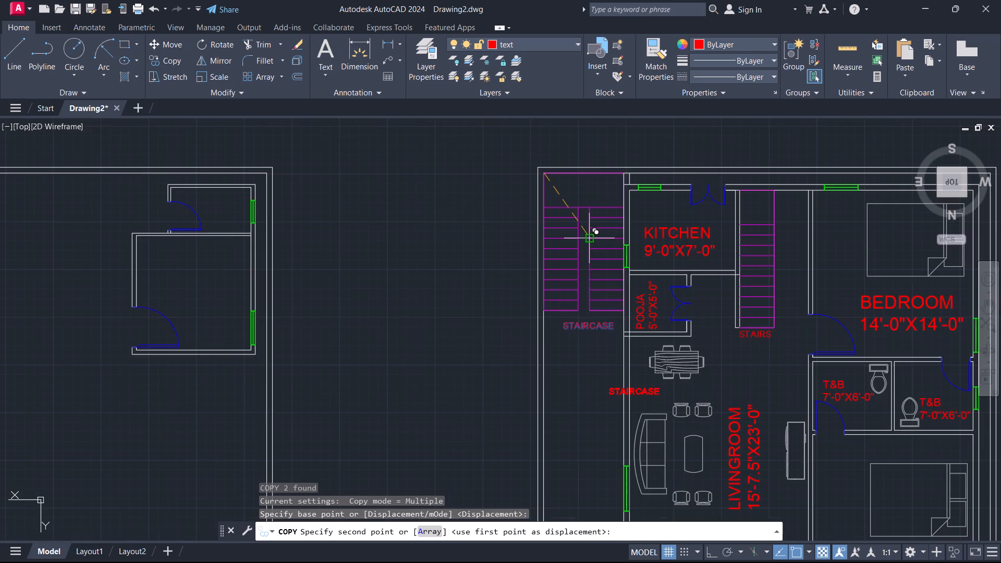
pyautogui.scroll(-2, 592, 236)
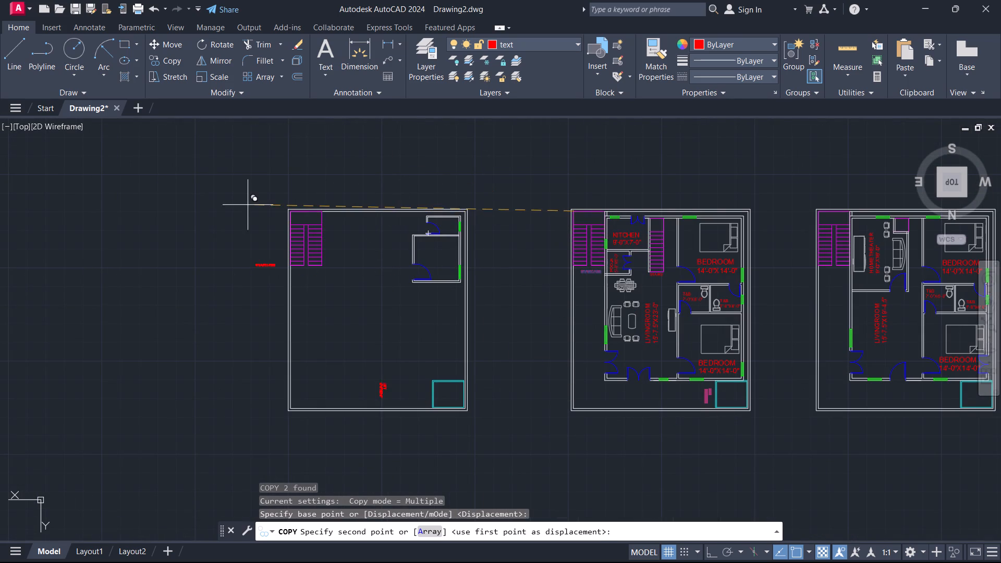
pyautogui.scroll(2, 254, 206)
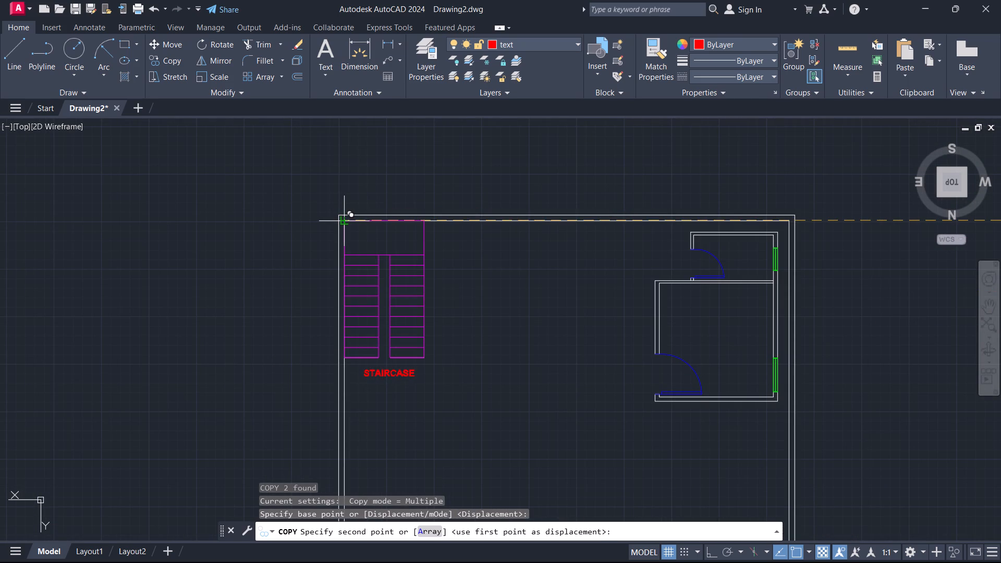
pyautogui.click(345, 222)
# Place another copy of the STAIRCASE and LIFT labels on the home theater plan, aligned to its inner staircase corner, and finish copying.
pyautogui.scroll(-1, 430, 207)
pyautogui.scroll(-1, 603, 240)
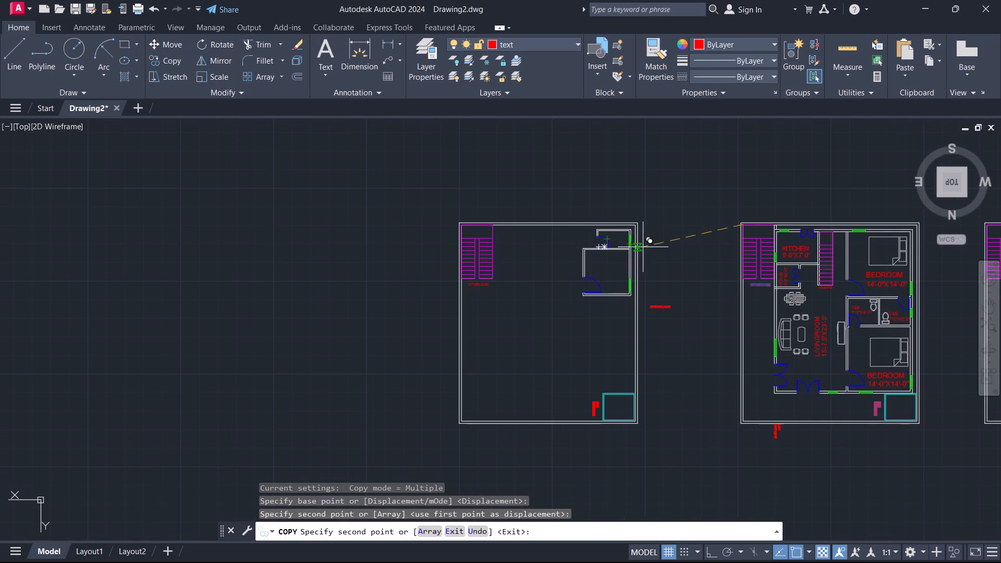
pyautogui.moveTo(643, 247); pyautogui.dragTo(212, 210, button='middle')
pyautogui.scroll(2, 531, 163)
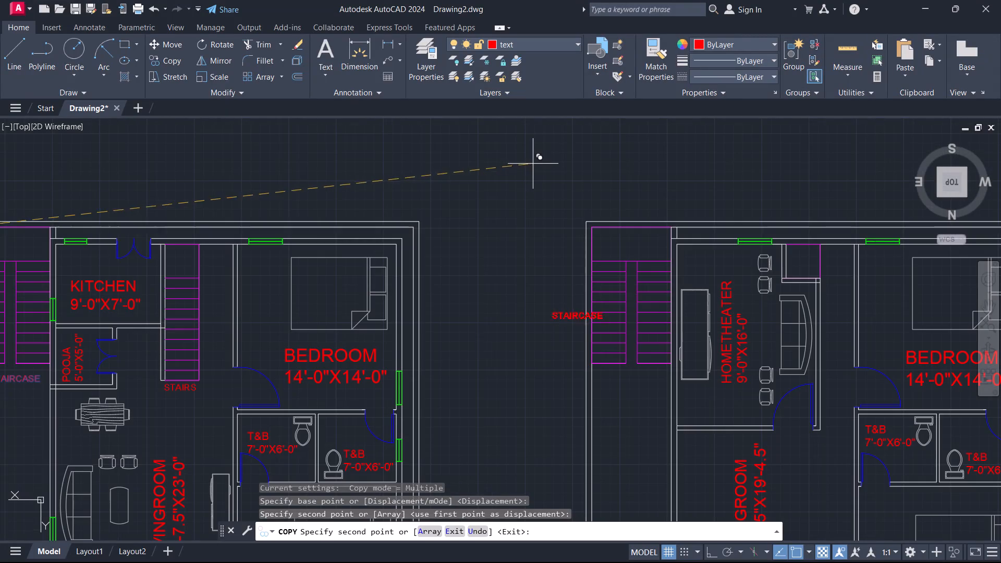
pyautogui.scroll(2, 600, 226)
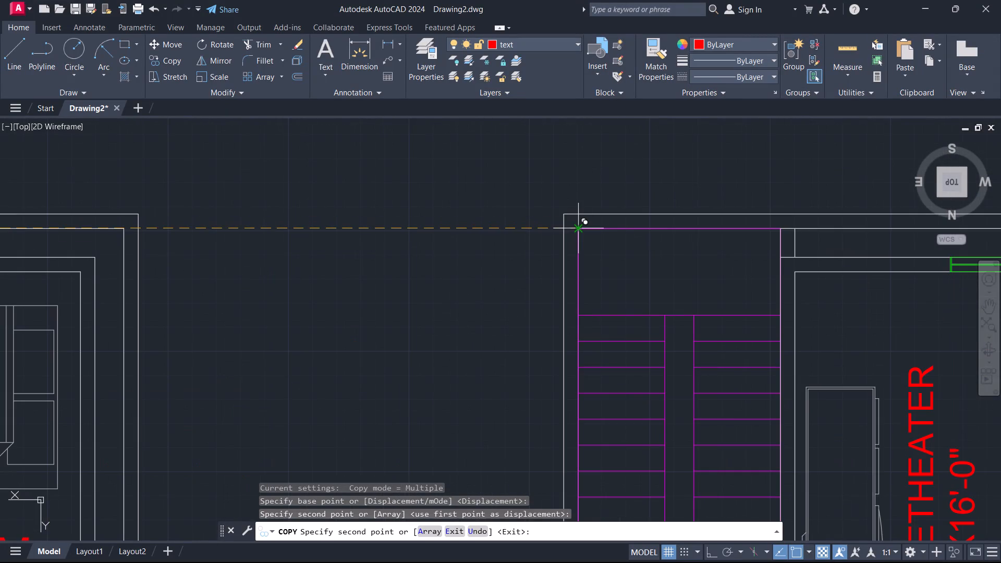
pyautogui.click(579, 228)
pyautogui.press('Escape')
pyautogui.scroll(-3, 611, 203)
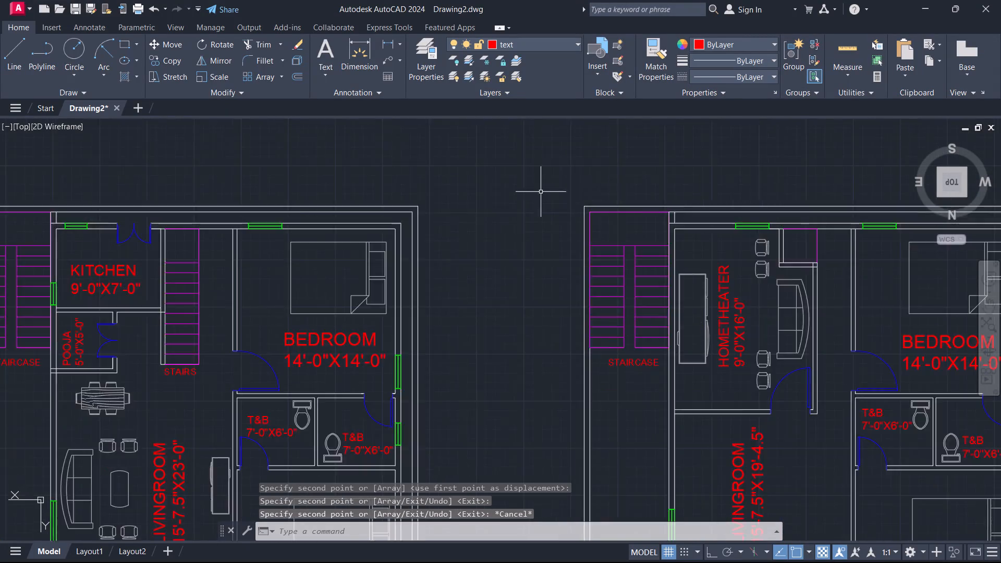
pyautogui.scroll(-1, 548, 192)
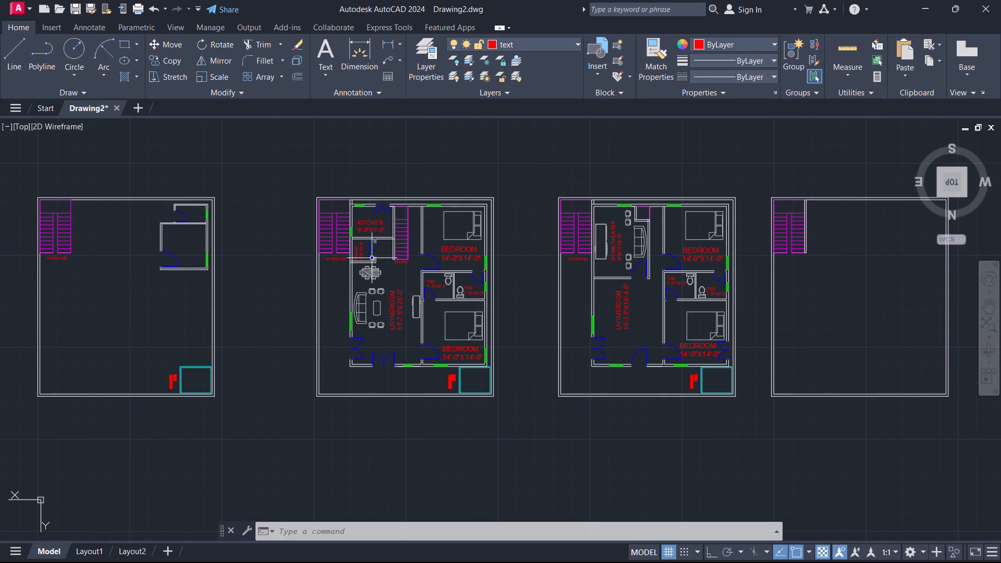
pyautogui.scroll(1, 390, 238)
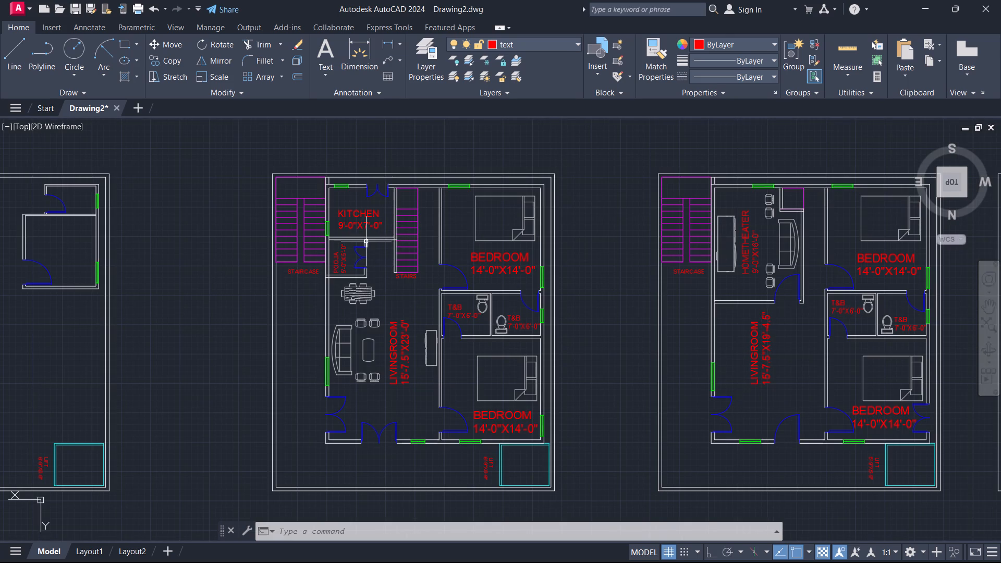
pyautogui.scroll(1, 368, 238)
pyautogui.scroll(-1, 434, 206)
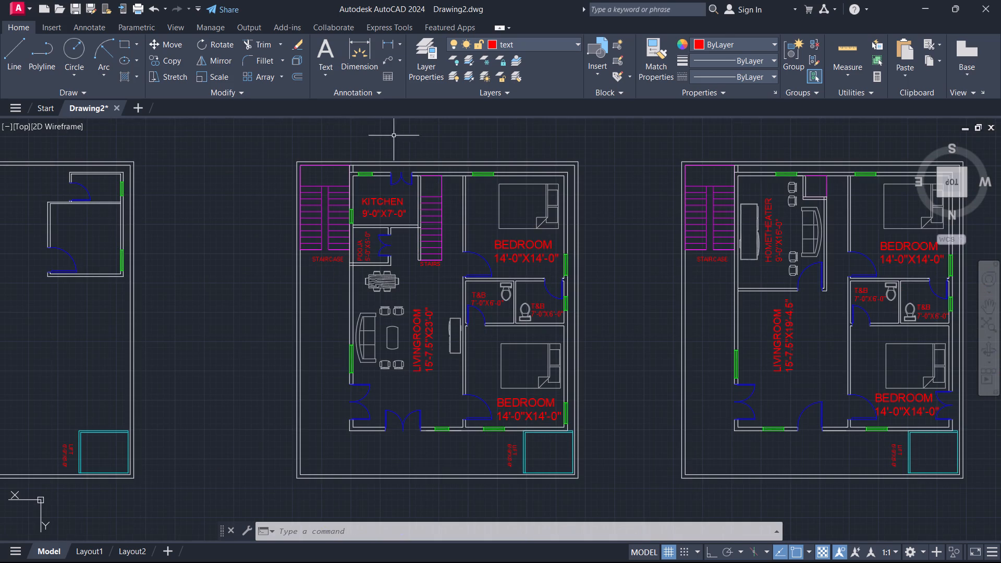
# Change the two long white wall lines beside the staircase in the otherwise empty plan to the stair case layer.
pyautogui.scroll(-2, 475, 138)
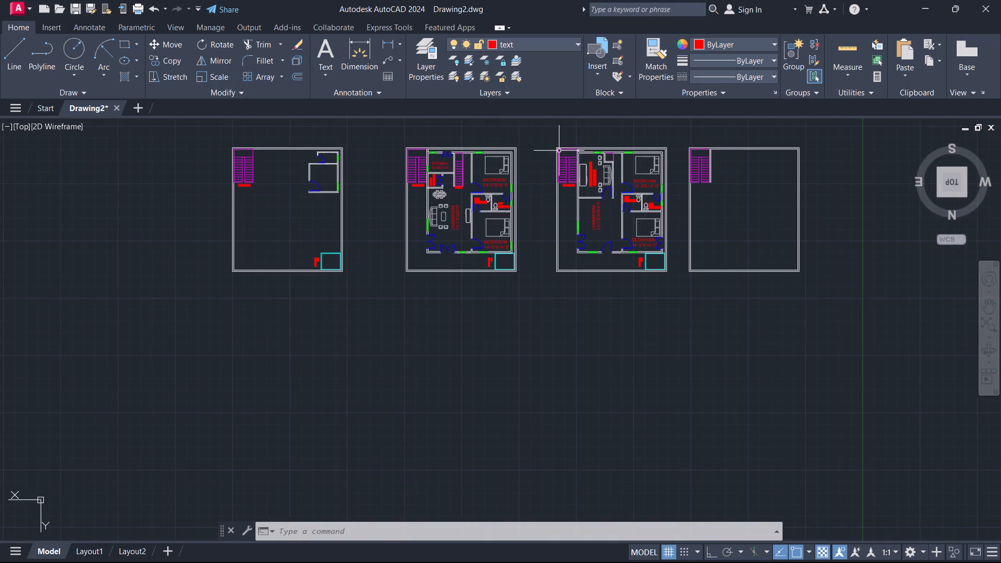
pyautogui.scroll(1, 560, 151)
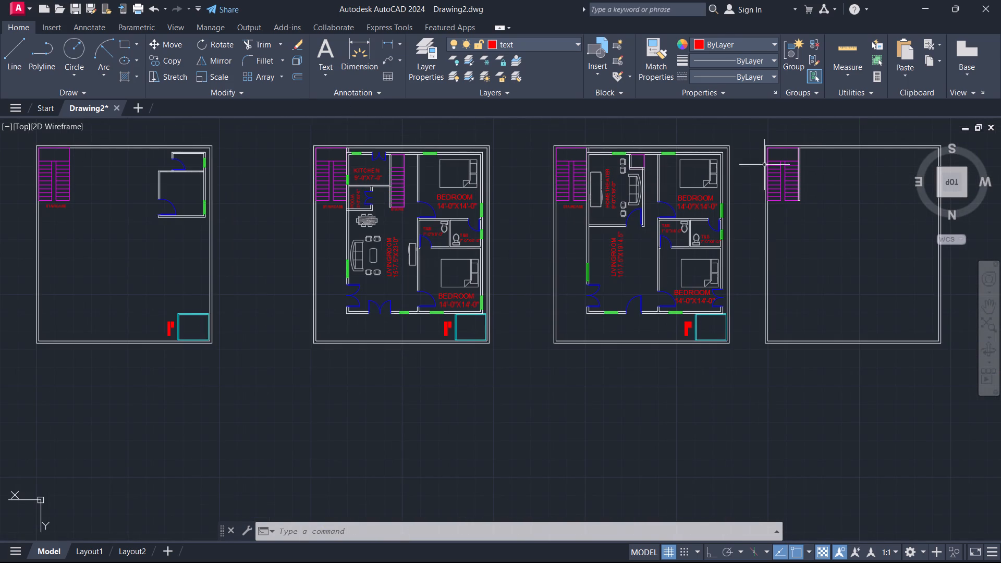
pyautogui.moveTo(787, 172); pyautogui.dragTo(598, 176, button='middle')
pyautogui.scroll(3, 633, 154)
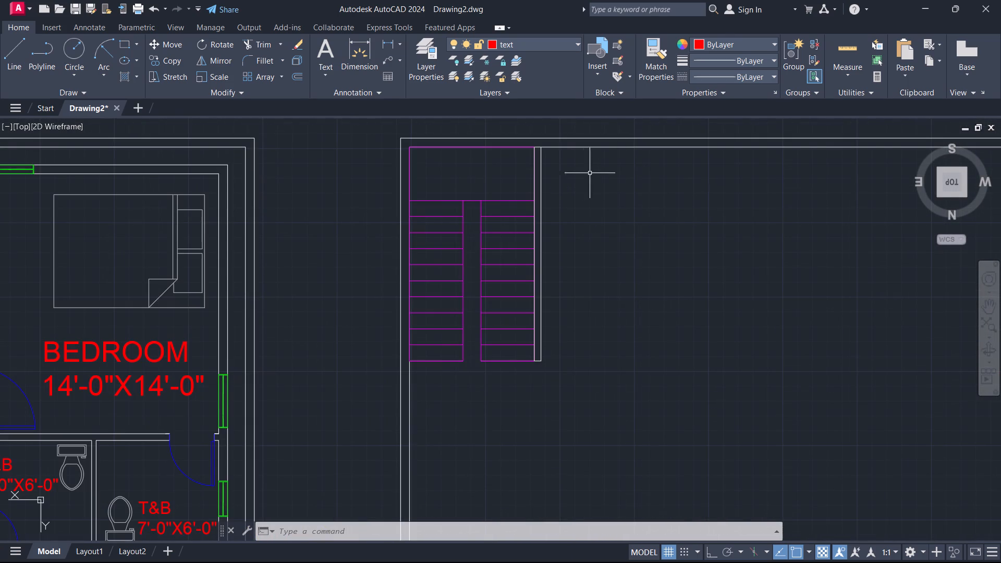
pyautogui.click(540, 170)
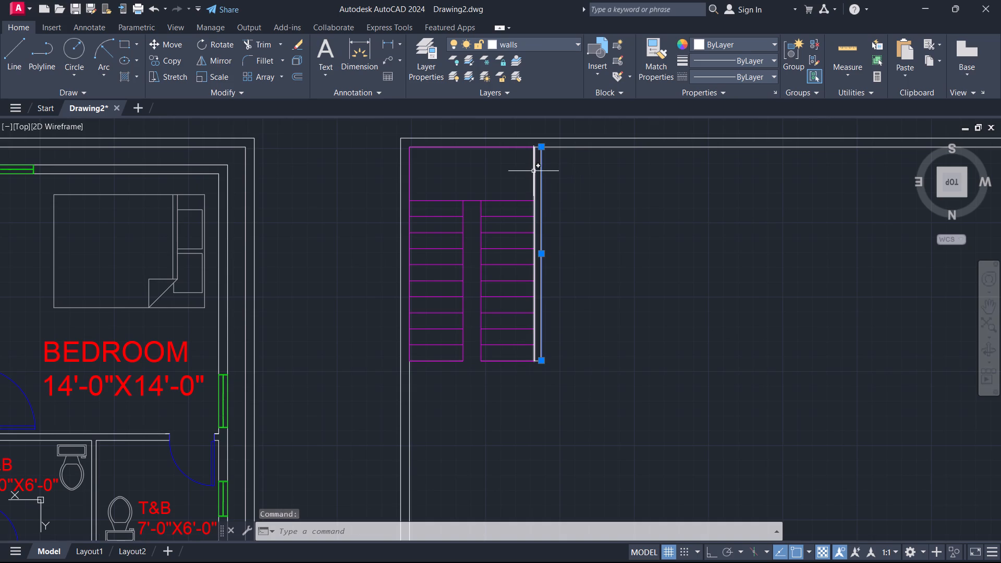
pyautogui.click(533, 171)
pyautogui.hotkey('ctrl', '1')
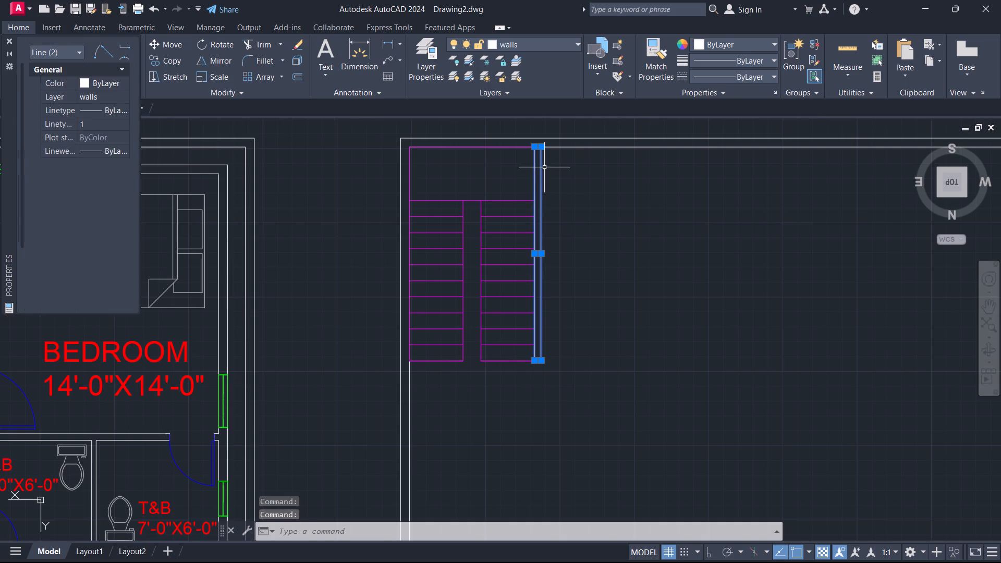
pyautogui.click(122, 97)
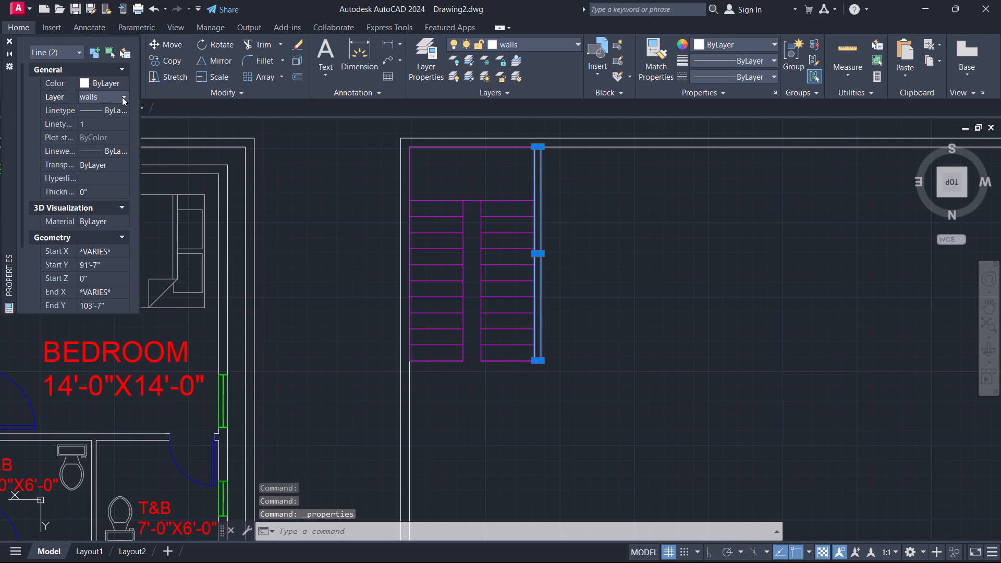
pyautogui.click(122, 97)
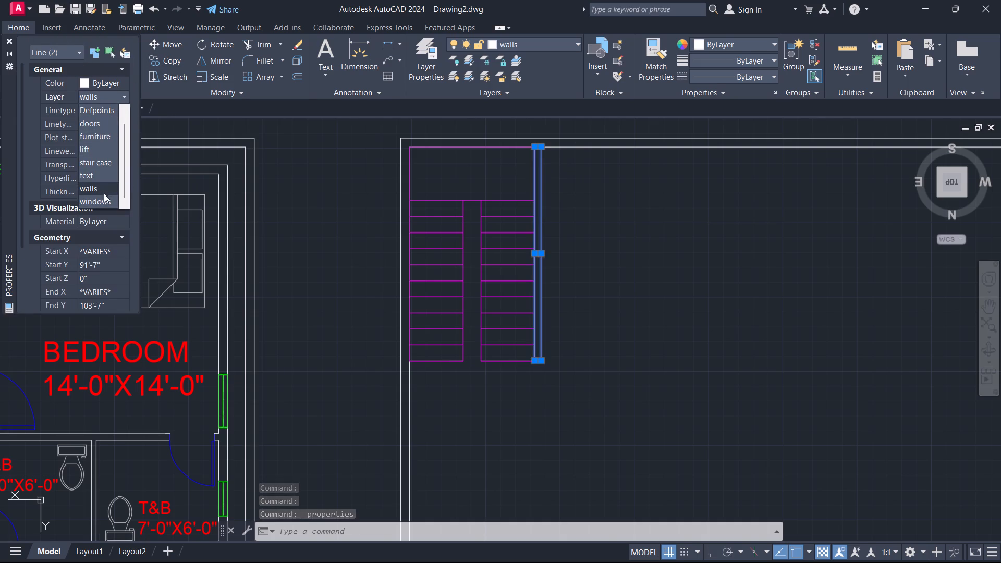
pyautogui.click(102, 165)
pyautogui.press('Escape')
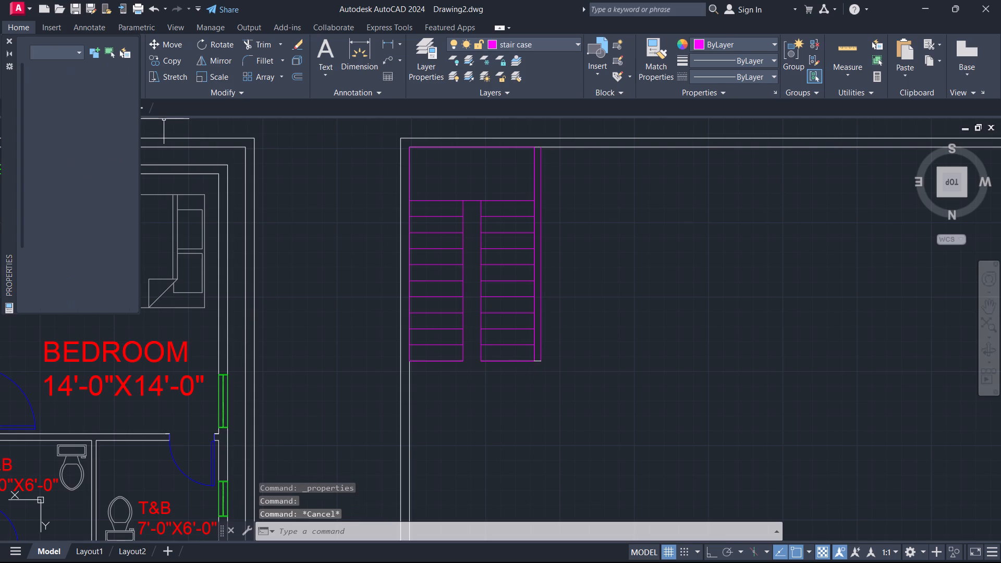
pyautogui.click(8, 40)
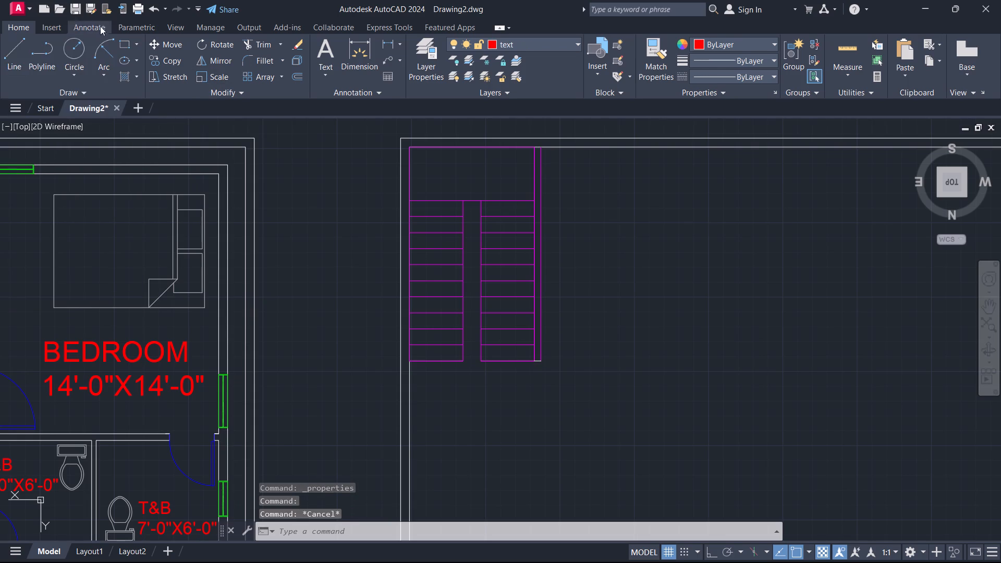
# Review the labelled floor plans side by side, and inspect the living room doors and lift area of the kitchen plan.
pyautogui.scroll(-3, 350, 116)
pyautogui.moveTo(349, 172); pyautogui.dragTo(438, 146, button='middle')
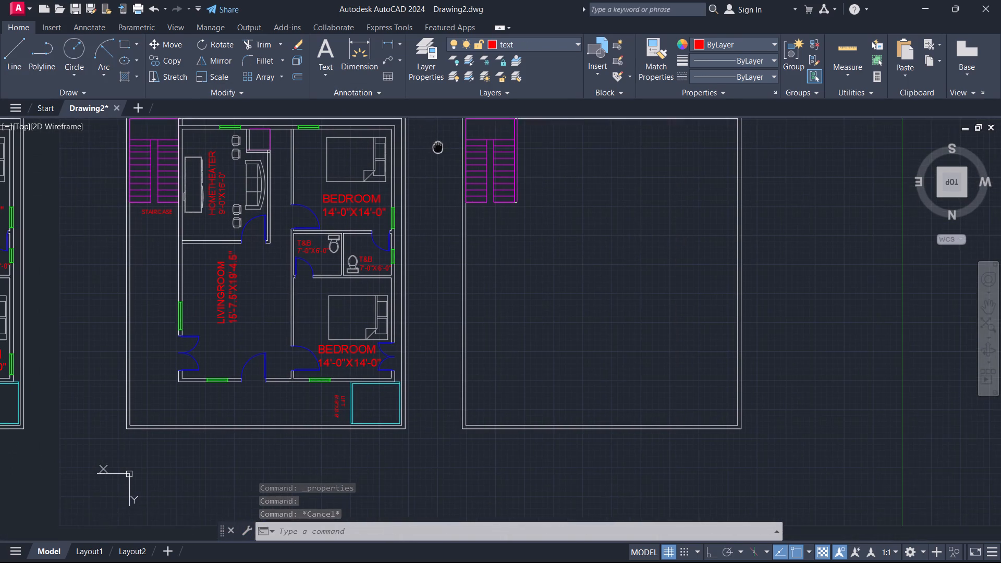
pyautogui.moveTo(438, 146); pyautogui.dragTo(438, 150, button='middle')
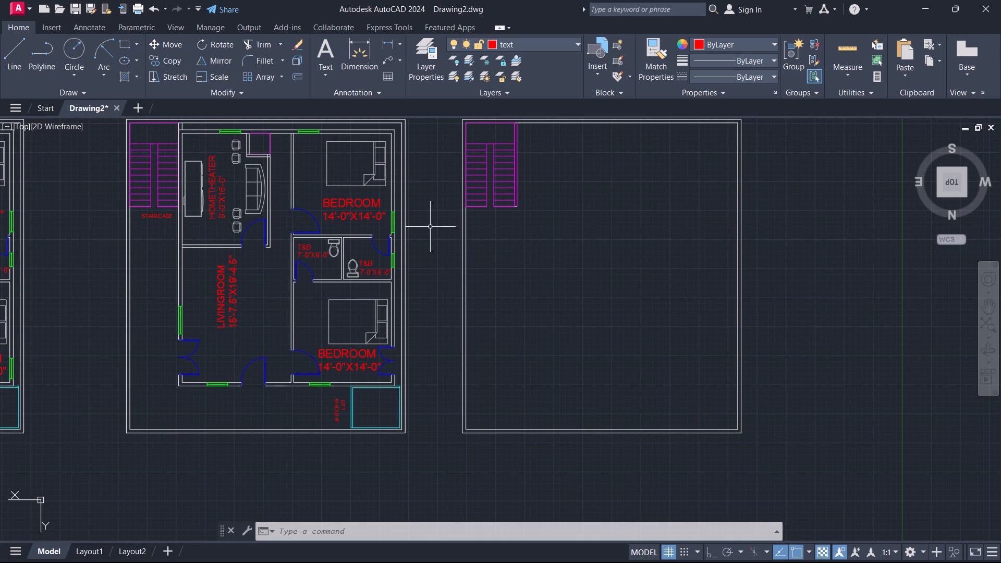
pyautogui.scroll(-1, 451, 237)
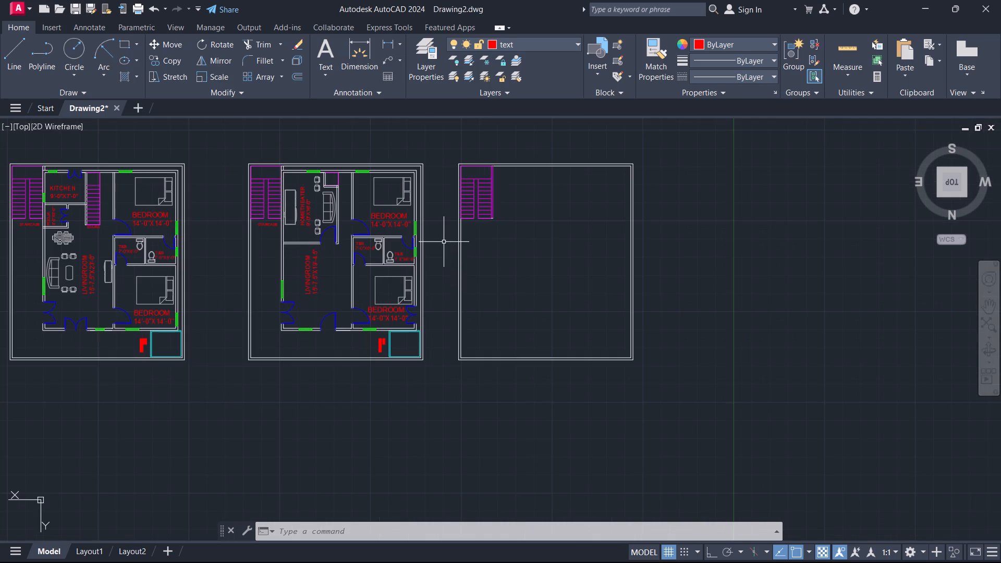
pyautogui.moveTo(442, 243); pyautogui.dragTo(494, 222, button='middle')
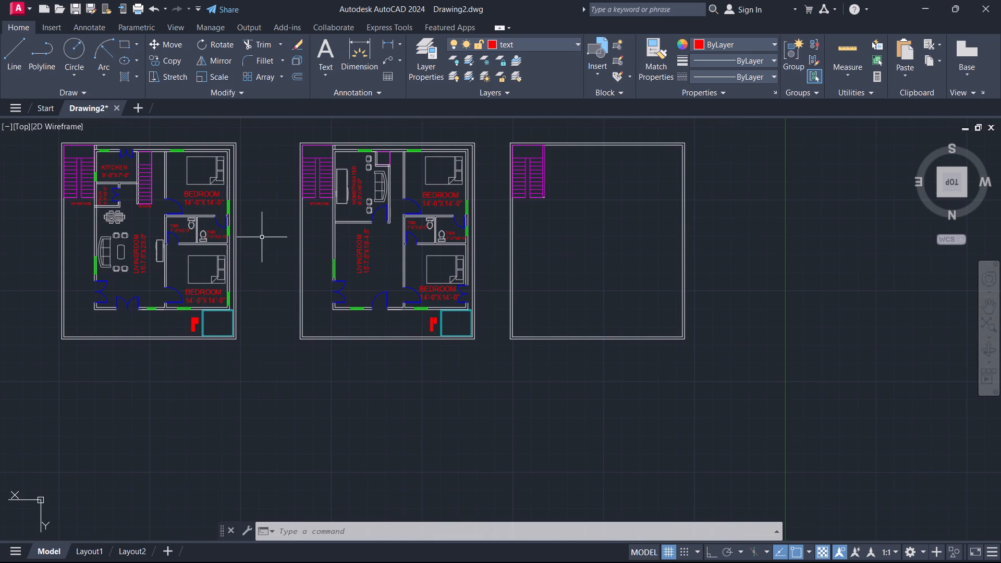
pyautogui.moveTo(262, 237); pyautogui.dragTo(404, 241, button='middle')
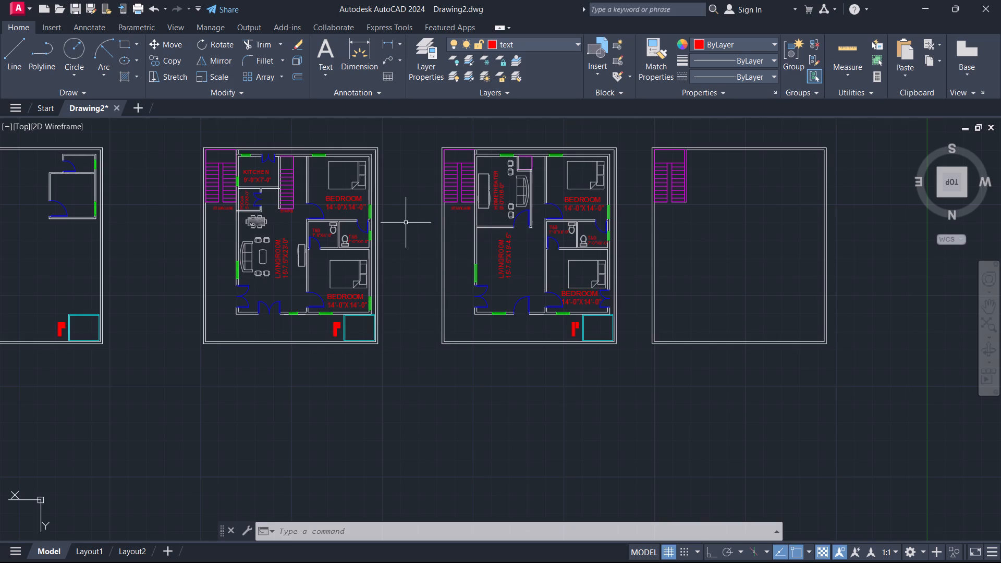
pyautogui.scroll(1, 406, 224)
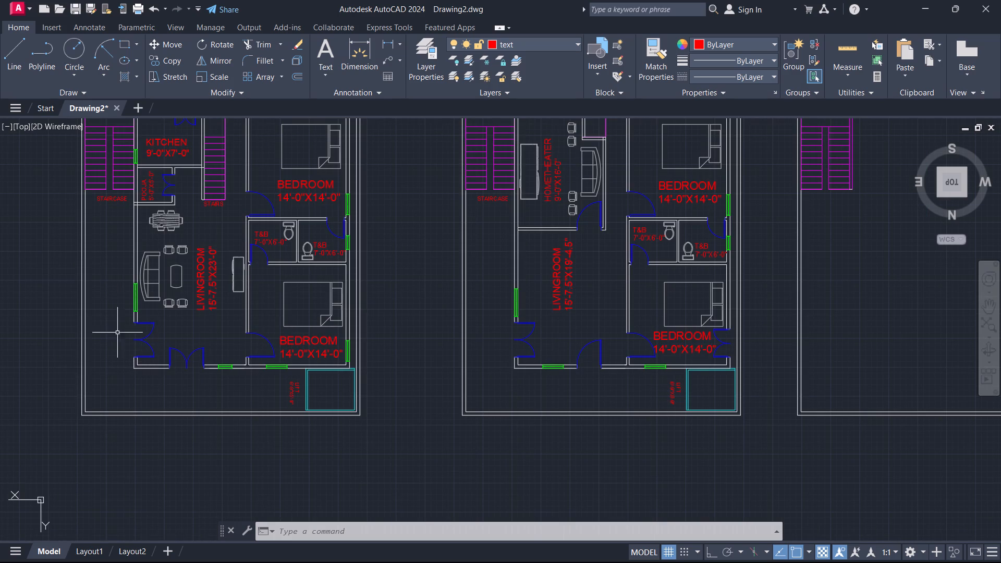
pyautogui.moveTo(189, 398); pyautogui.dragTo(309, 424, button='middle')
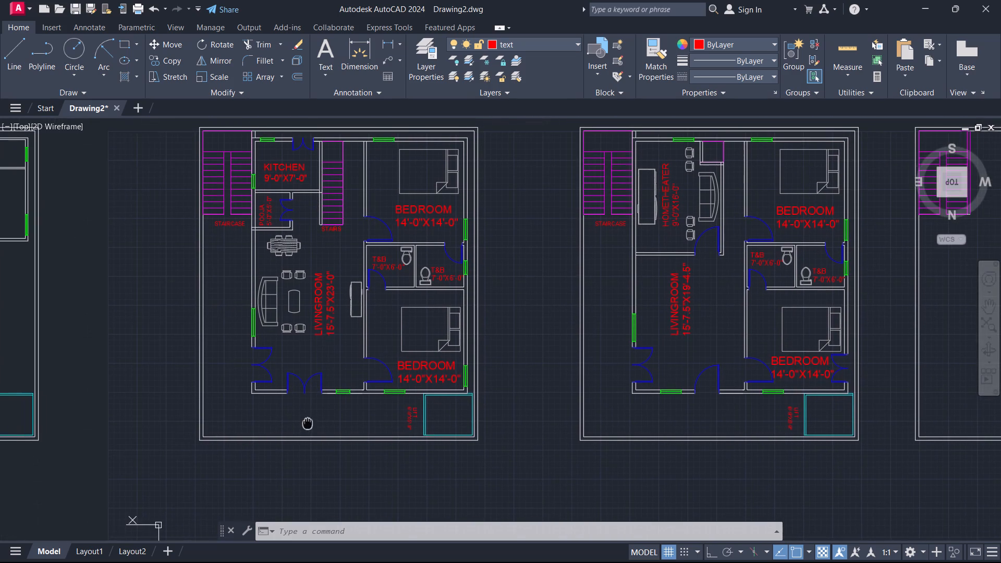
pyautogui.moveTo(309, 424); pyautogui.dragTo(310, 424, button='middle')
pyautogui.scroll(1, 262, 406)
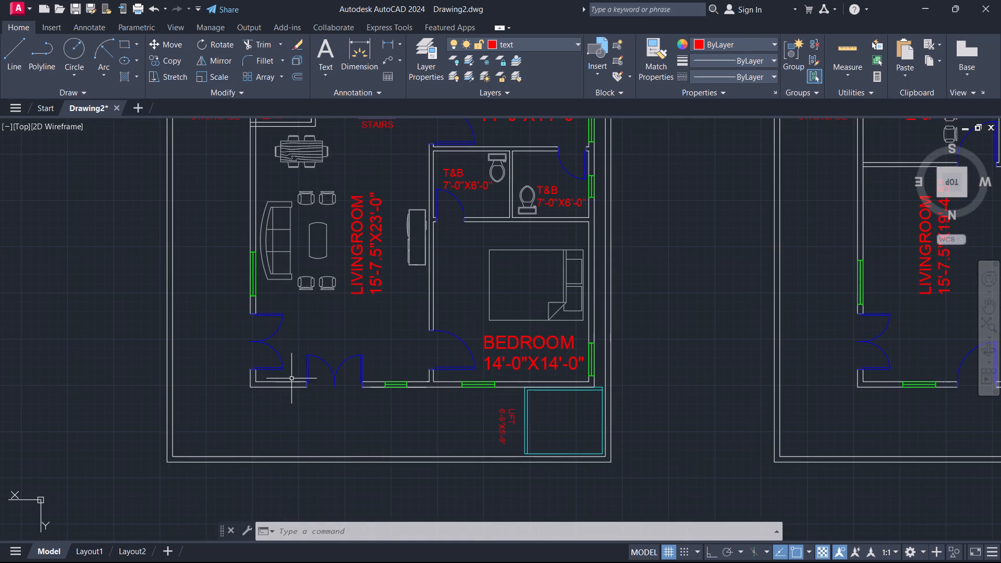
pyautogui.scroll(-1, 291, 378)
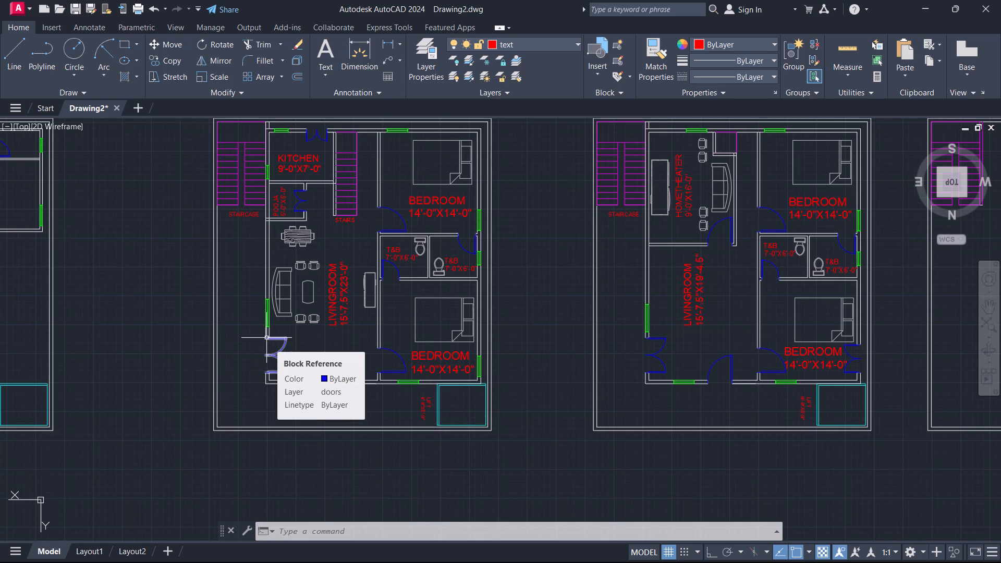
pyautogui.scroll(1, 251, 339)
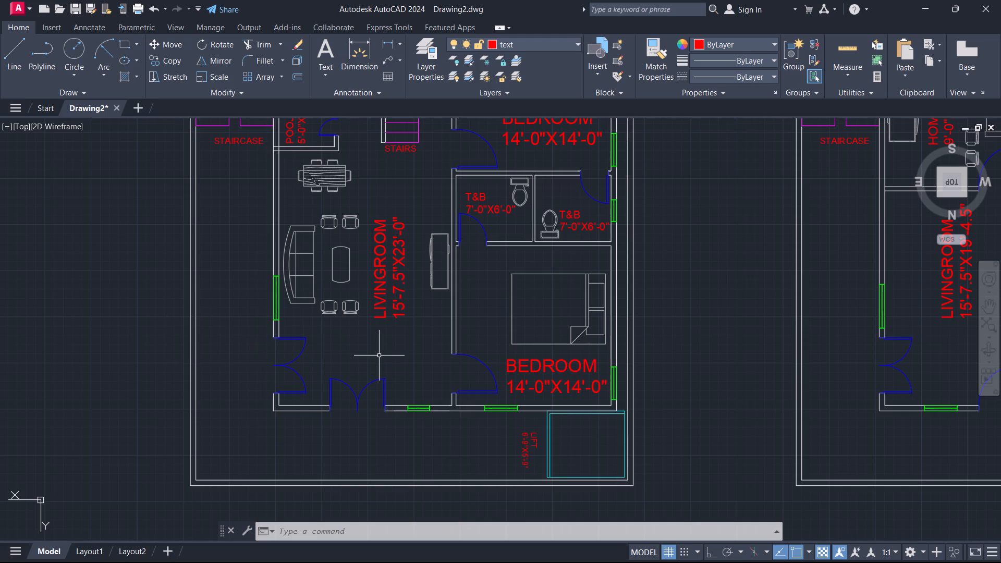
pyautogui.scroll(-1, 379, 356)
pyautogui.scroll(2, 379, 356)
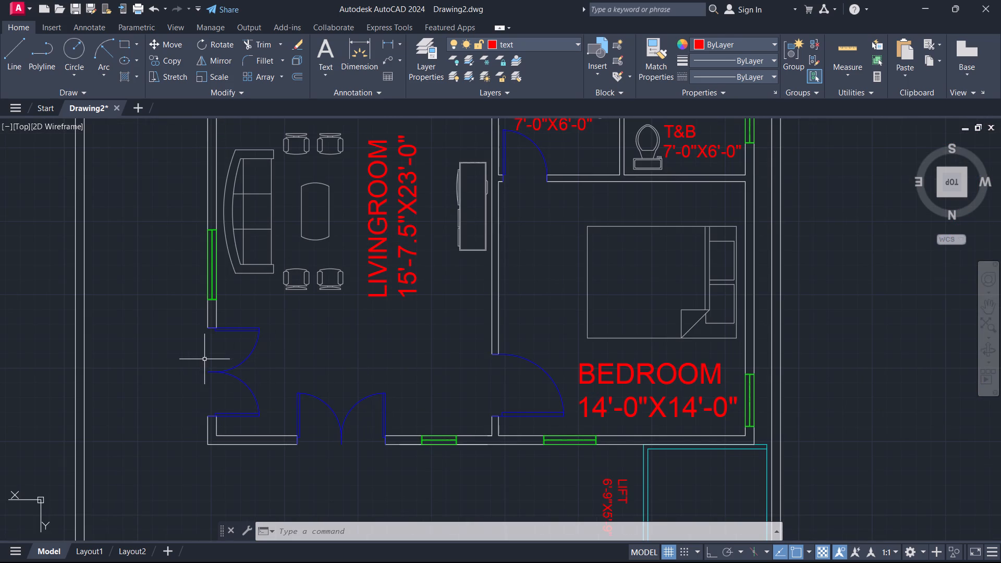
# Add a multiline text label reading D1 outside the living room's side double door in the kitchen plan.
pyautogui.write('MT')
pyautogui.press('Return')
pyautogui.click(173, 383)
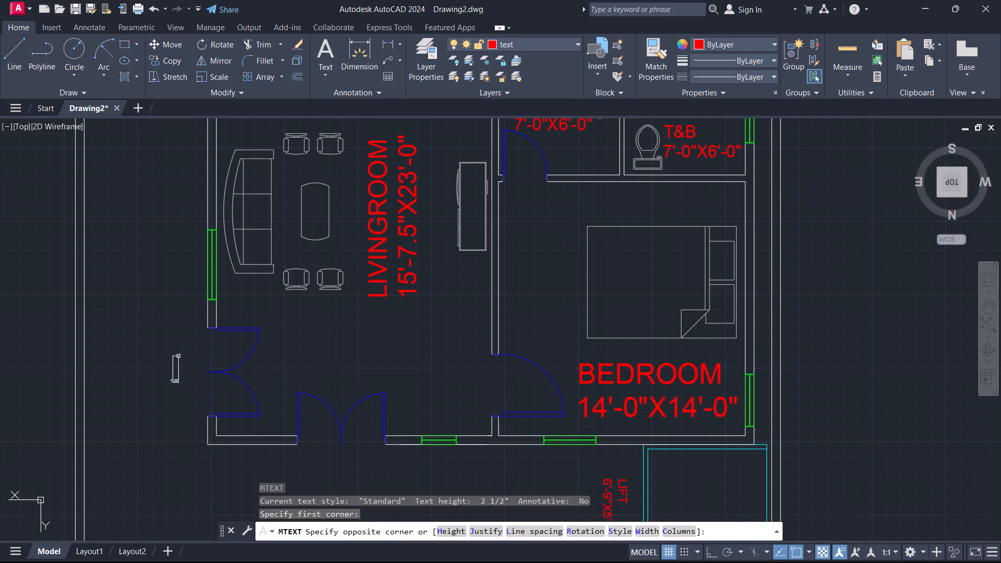
pyautogui.click(178, 353)
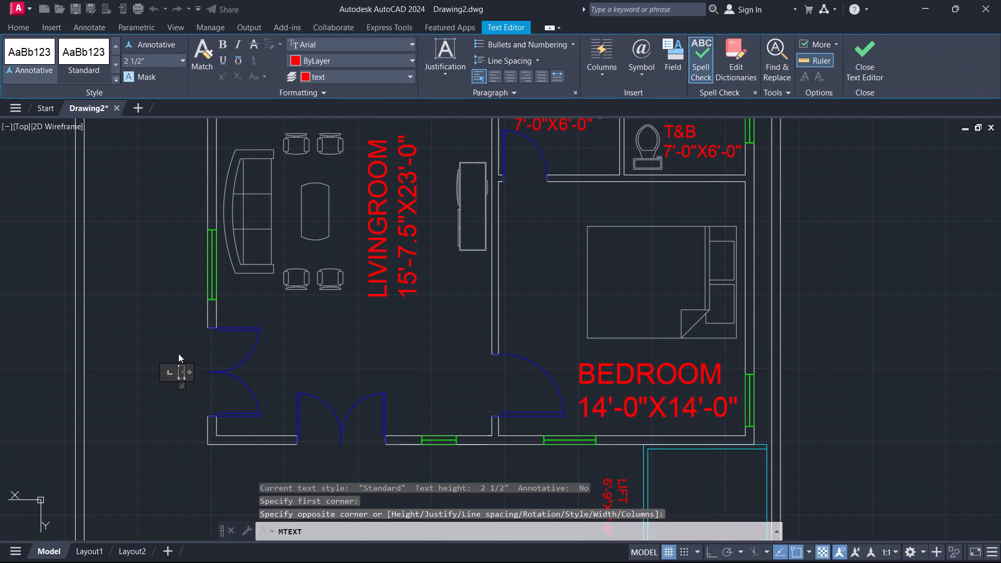
pyautogui.press('d')
pyautogui.press('1')
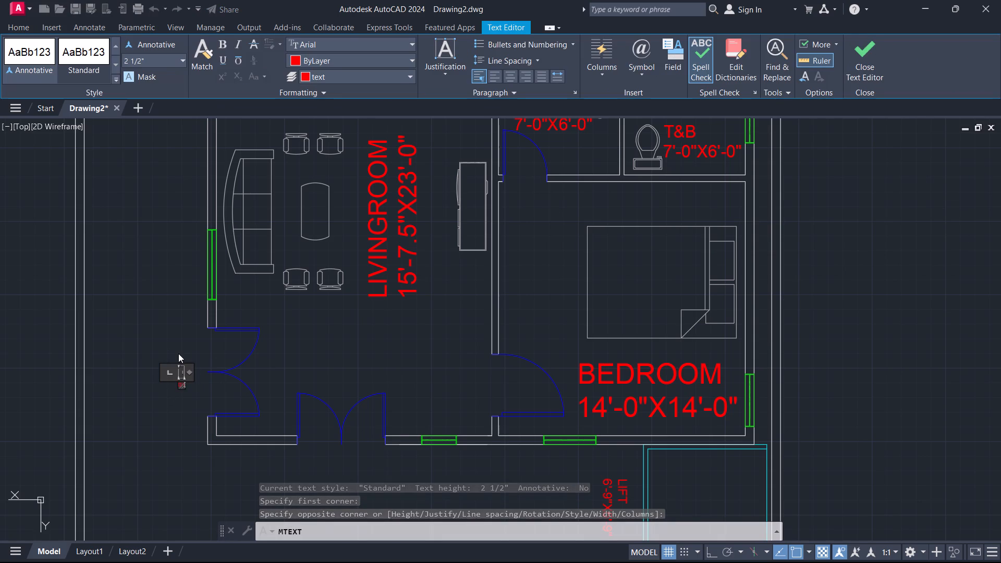
pyautogui.click(170, 346)
# Rotate the new D1 label so that it reads upright beside the living room's side double door.
pyautogui.click(160, 364)
pyautogui.click(191, 396)
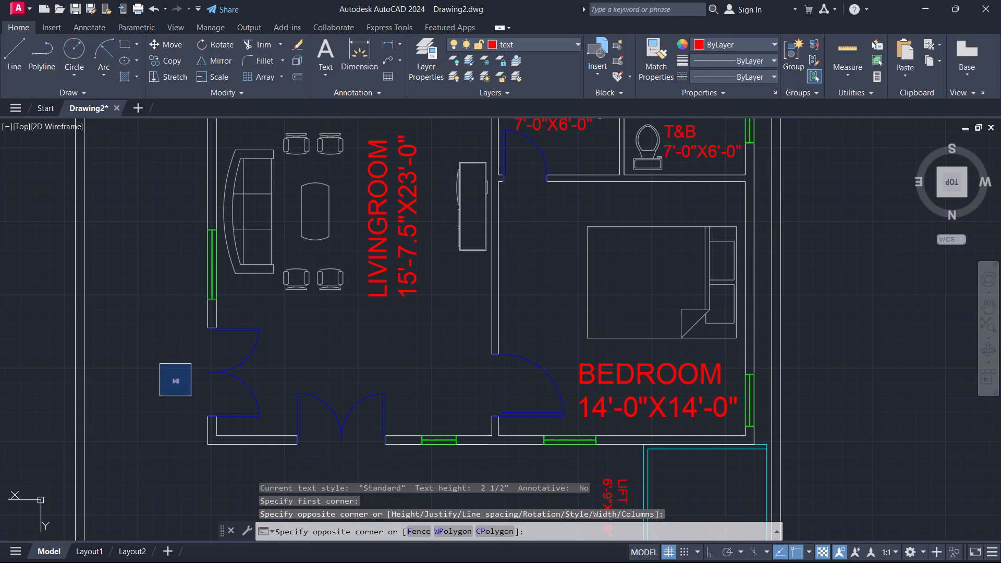
pyautogui.write('RO')
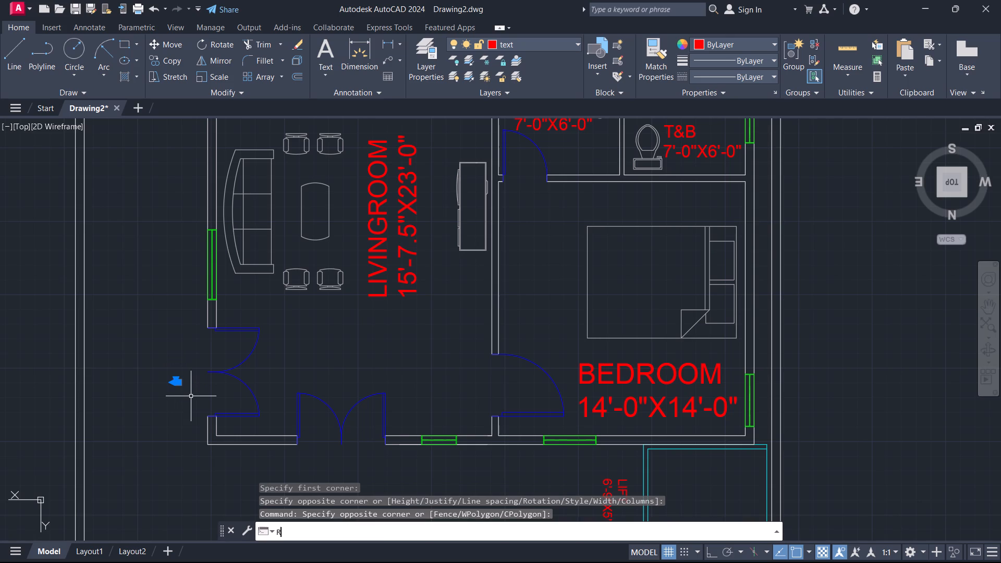
pyautogui.press('Return')
pyautogui.click(181, 389)
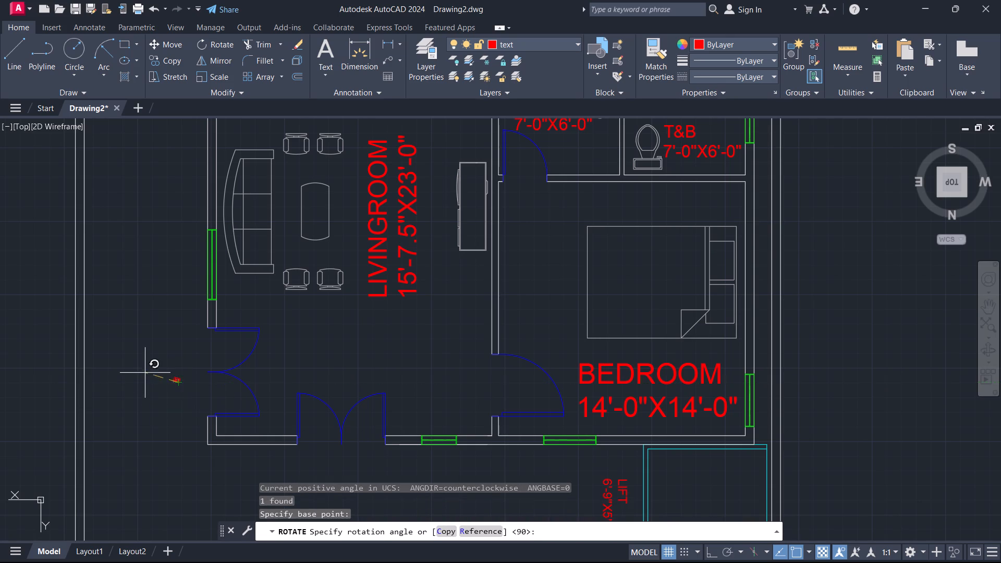
pyautogui.click(219, 387)
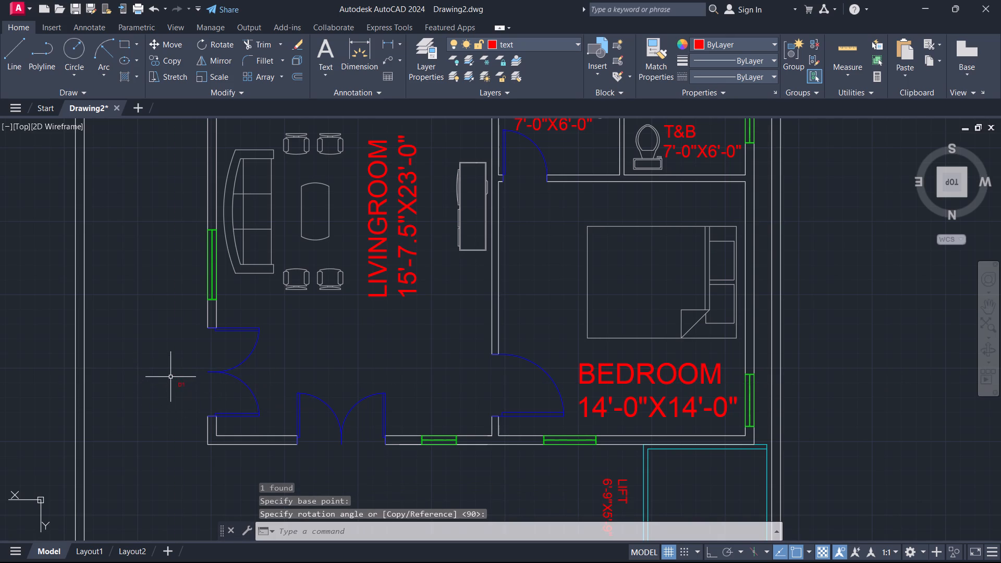
# Scale up the D1 label from its corner to roughly the size of the other room text.
pyautogui.click(170, 374)
pyautogui.click(204, 397)
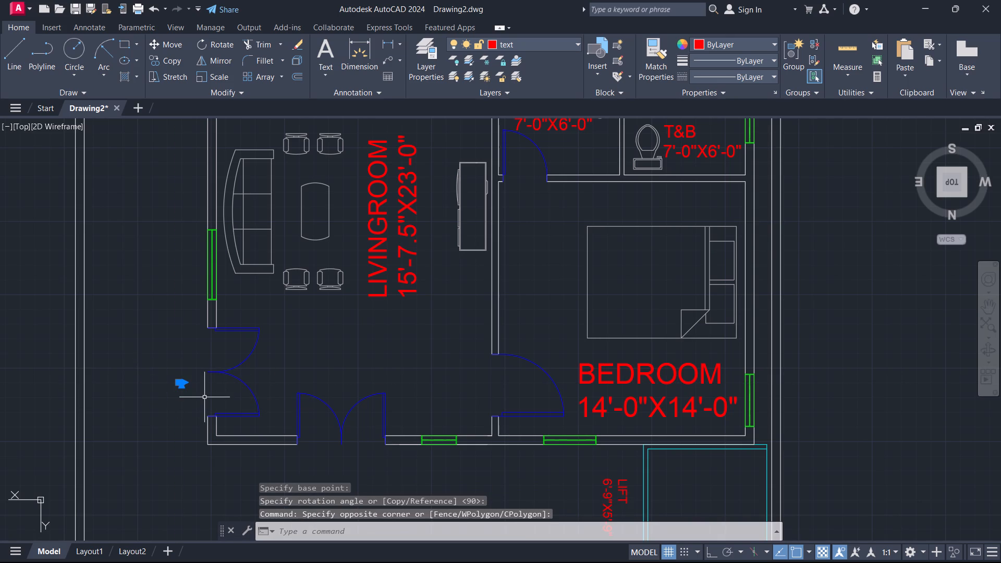
pyautogui.write('SC')
pyautogui.press('Return')
pyautogui.scroll(2, 157, 383)
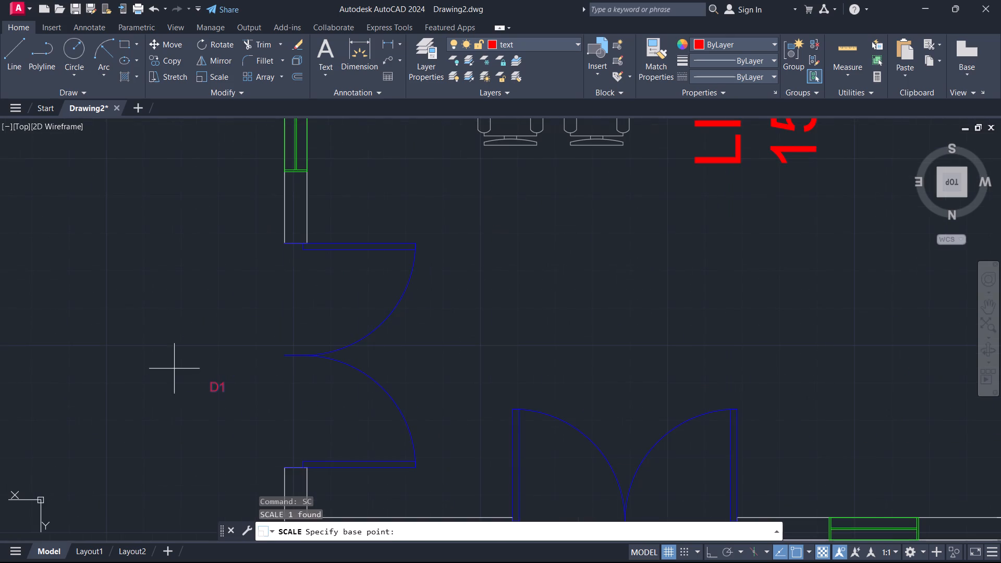
pyautogui.click(210, 380)
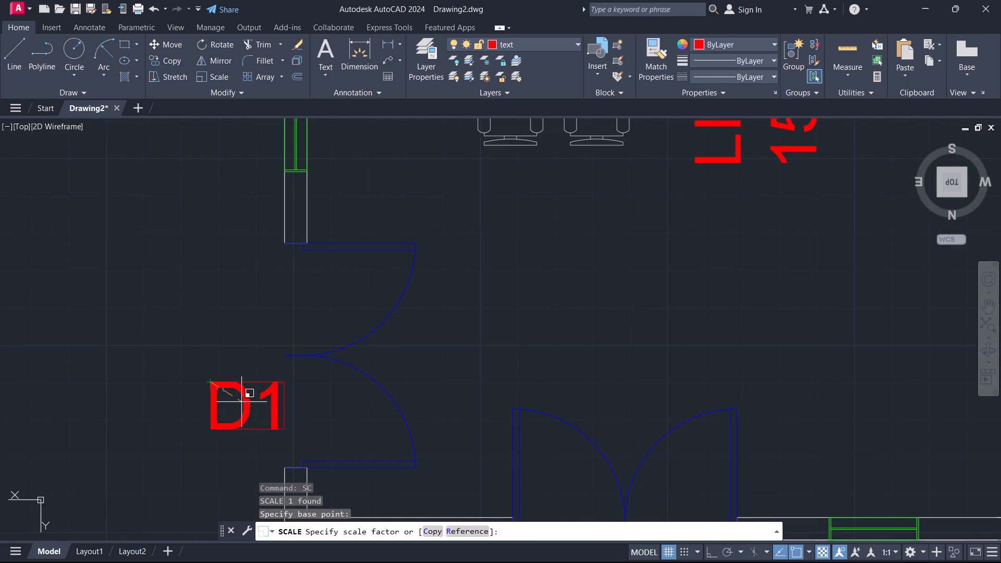
pyautogui.click(242, 403)
# Move the enlarged D1 label clear of the wall, level with the middle of the side double door.
pyautogui.click(212, 382)
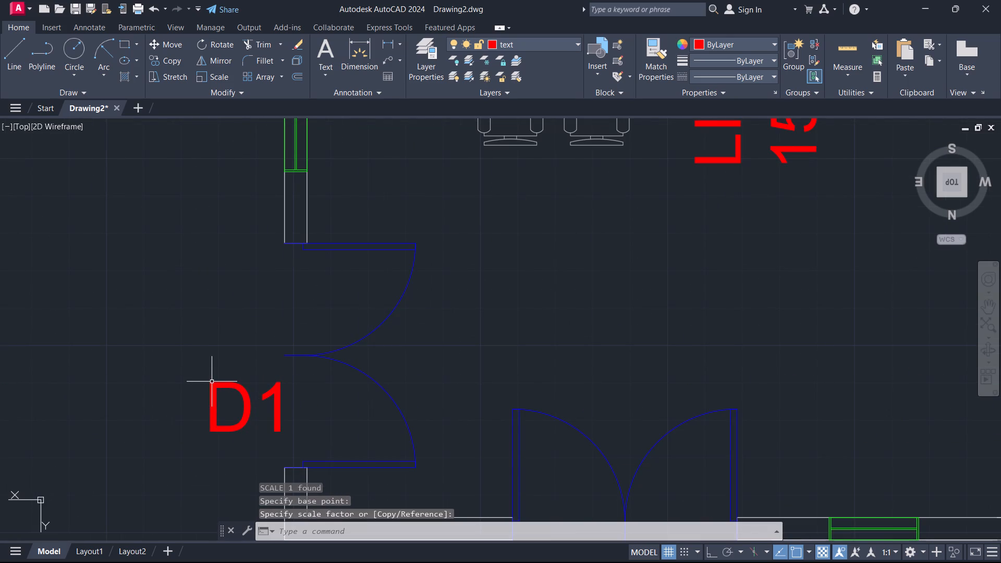
pyautogui.press('m')
pyautogui.press('Return')
pyautogui.moveTo(211, 380); pyautogui.dragTo(207, 374)
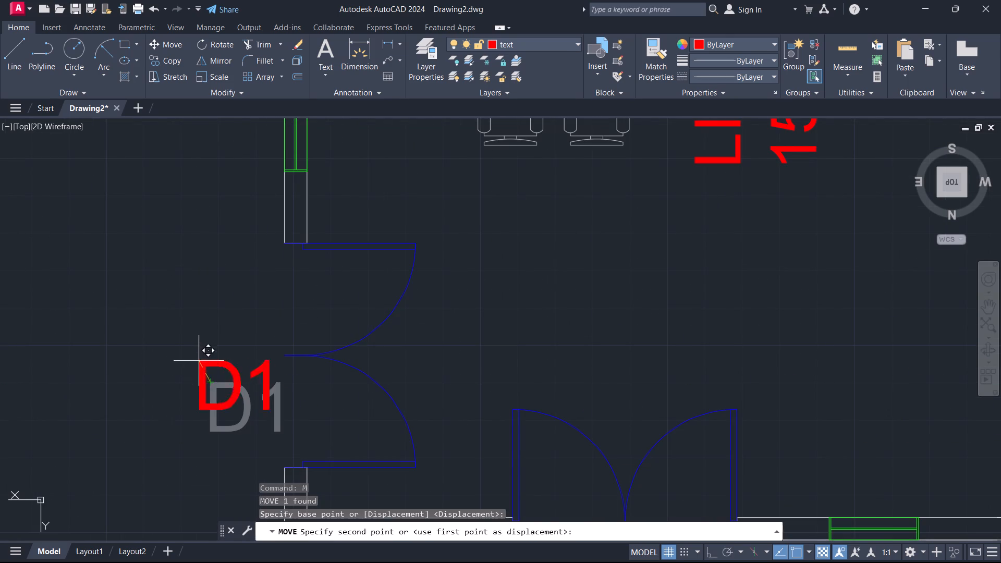
pyautogui.click(192, 337)
# Copy the D1 label to the living room's other double door and to the door of the bedroom nearest the lift.
pyautogui.scroll(-3, 318, 320)
pyautogui.scroll(-2, 411, 344)
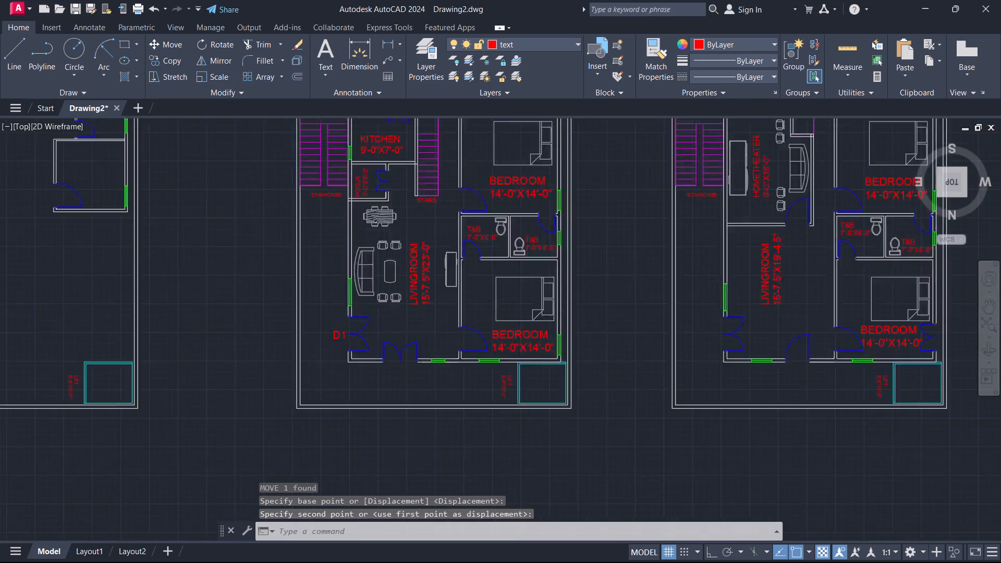
pyautogui.scroll(1, 359, 337)
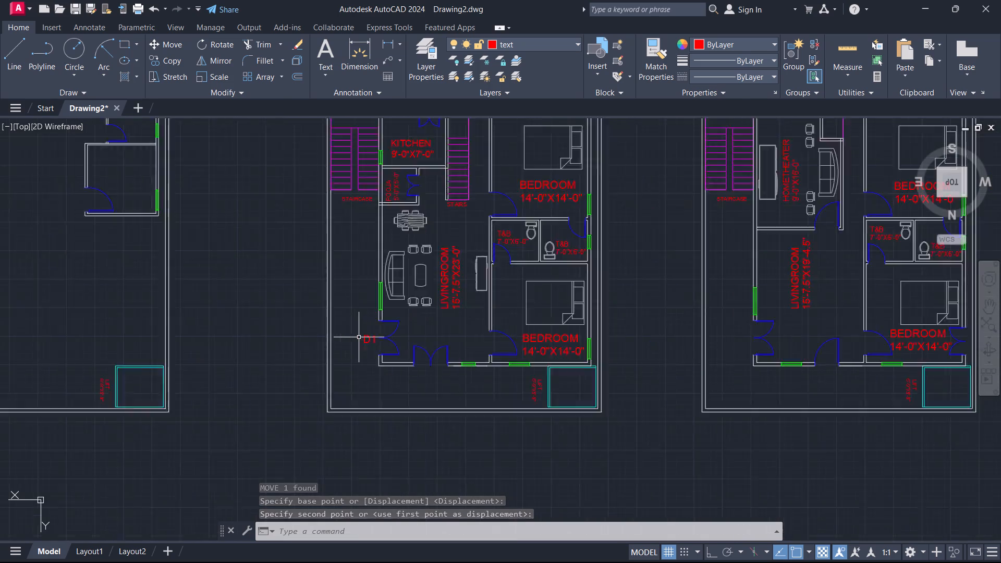
pyautogui.scroll(2, 359, 337)
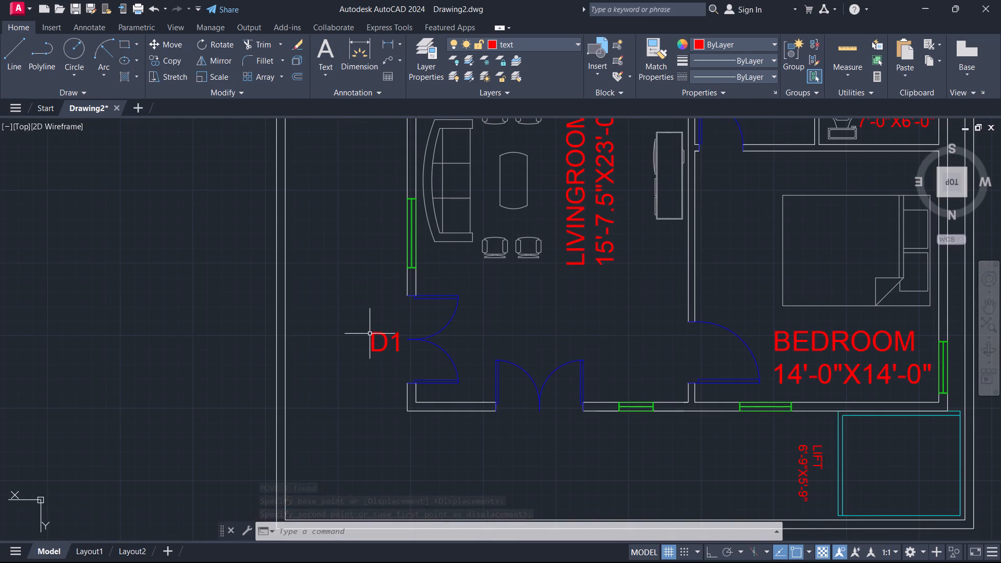
pyautogui.click(371, 334)
pyautogui.write('CO')
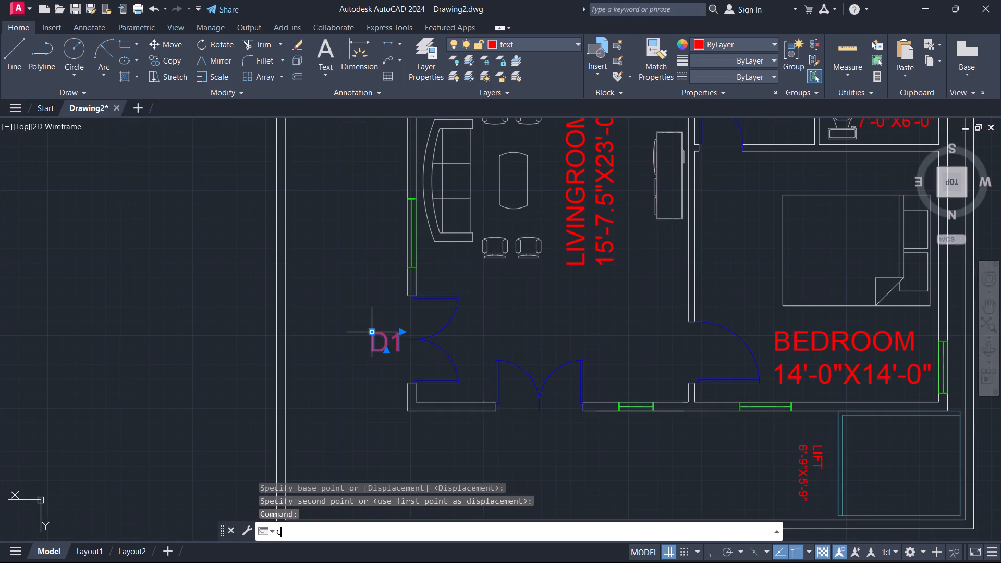
pyautogui.press('Return')
pyautogui.click(369, 330)
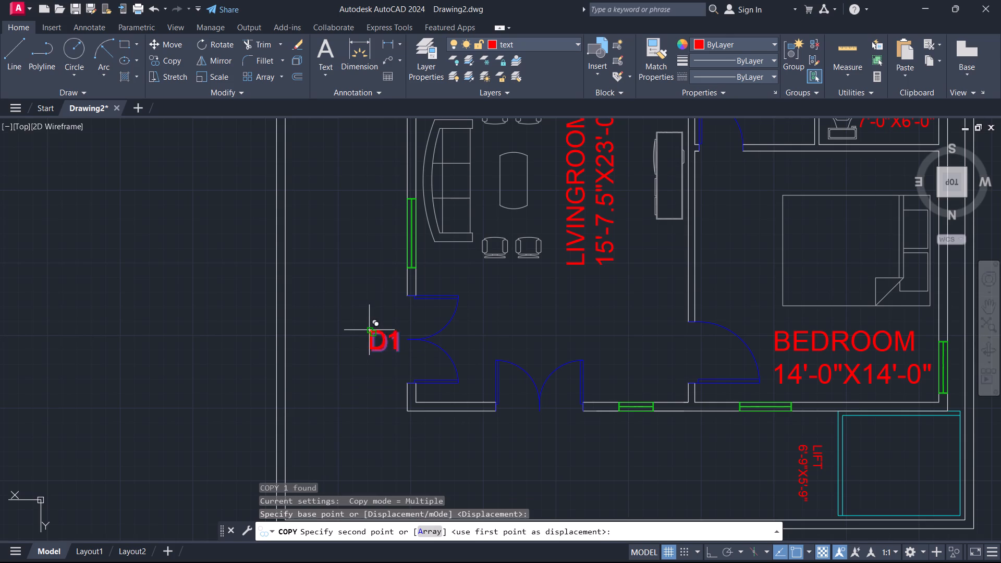
pyautogui.click(531, 418)
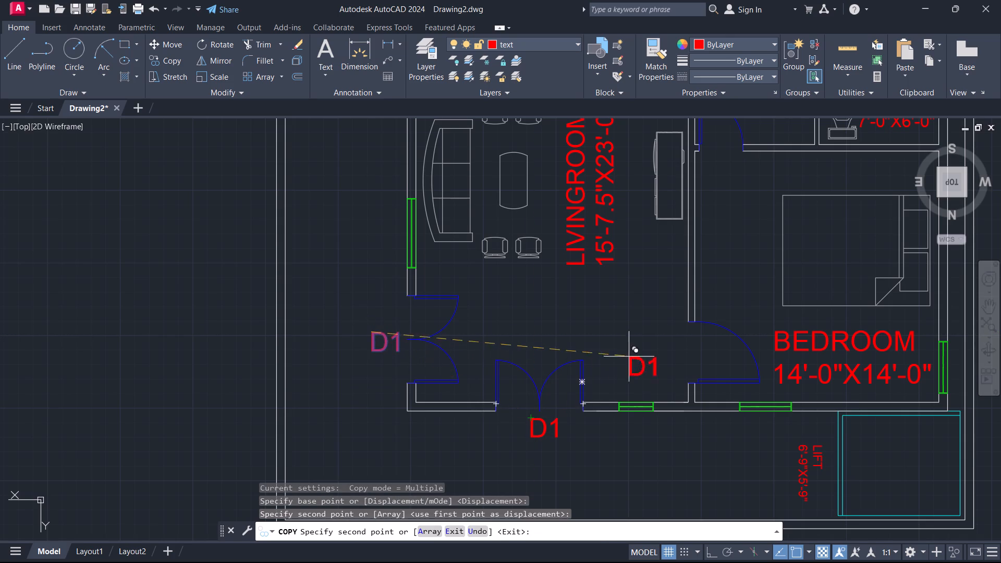
pyautogui.click(685, 346)
# Place D1 copies at both T&B doors and at the door of the bedroom beside the stairs in the kitchen plan.
pyautogui.scroll(-1, 642, 357)
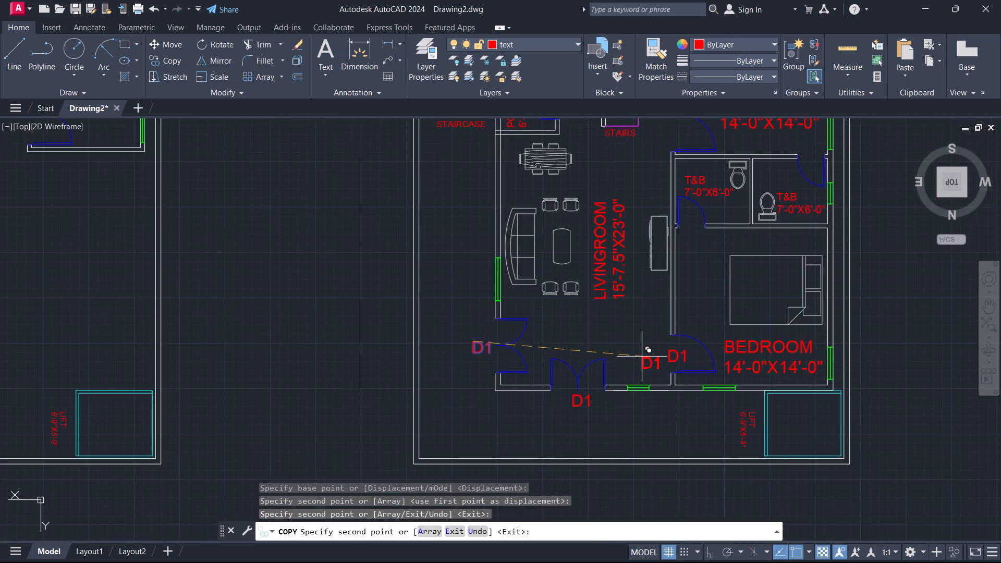
pyautogui.moveTo(634, 342); pyautogui.dragTo(385, 456, button='middle')
pyautogui.scroll(2, 426, 360)
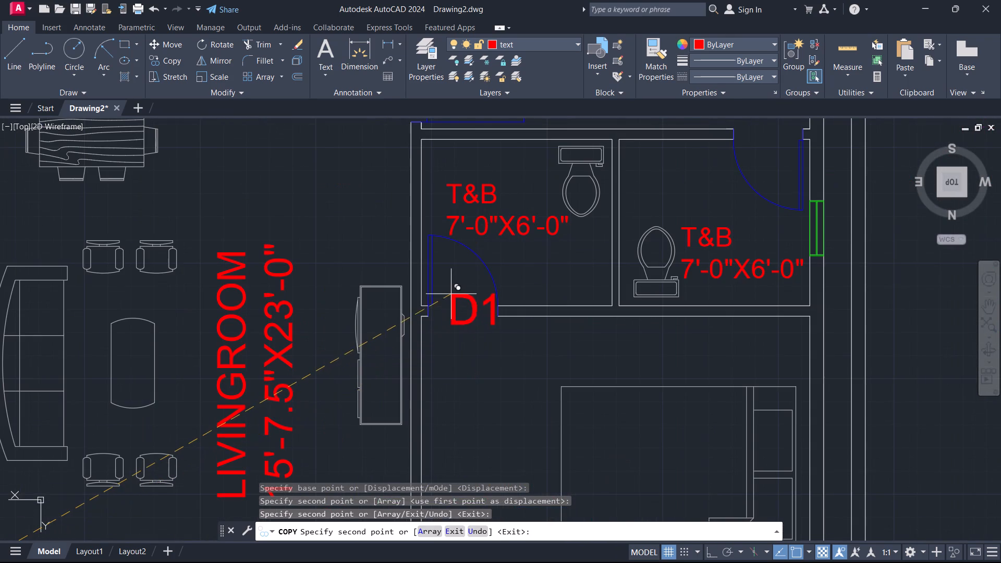
pyautogui.click(443, 299)
pyautogui.scroll(-1, 542, 229)
pyautogui.moveTo(506, 257); pyautogui.dragTo(470, 288, button='middle')
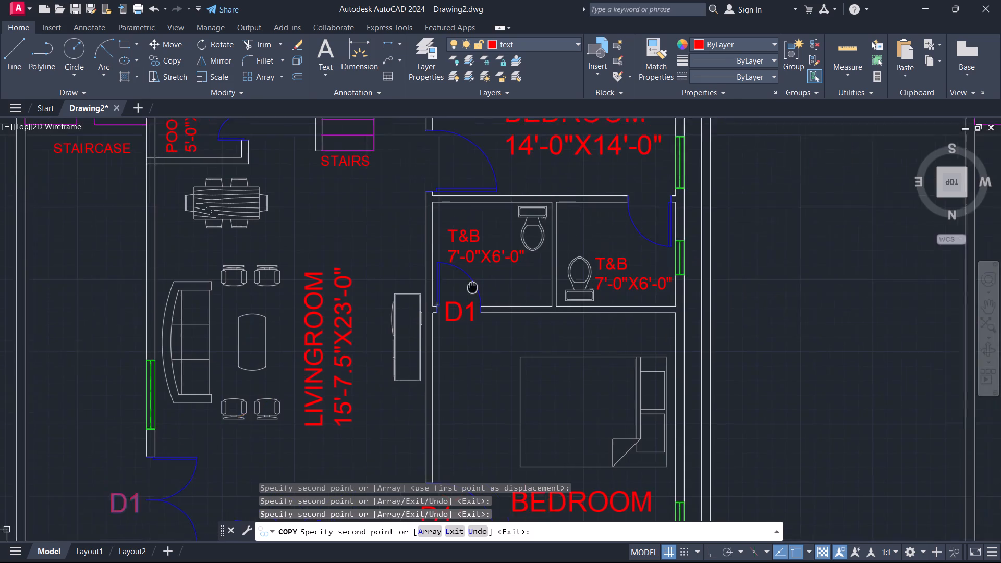
pyautogui.moveTo(470, 288); pyautogui.dragTo(409, 342, button='middle')
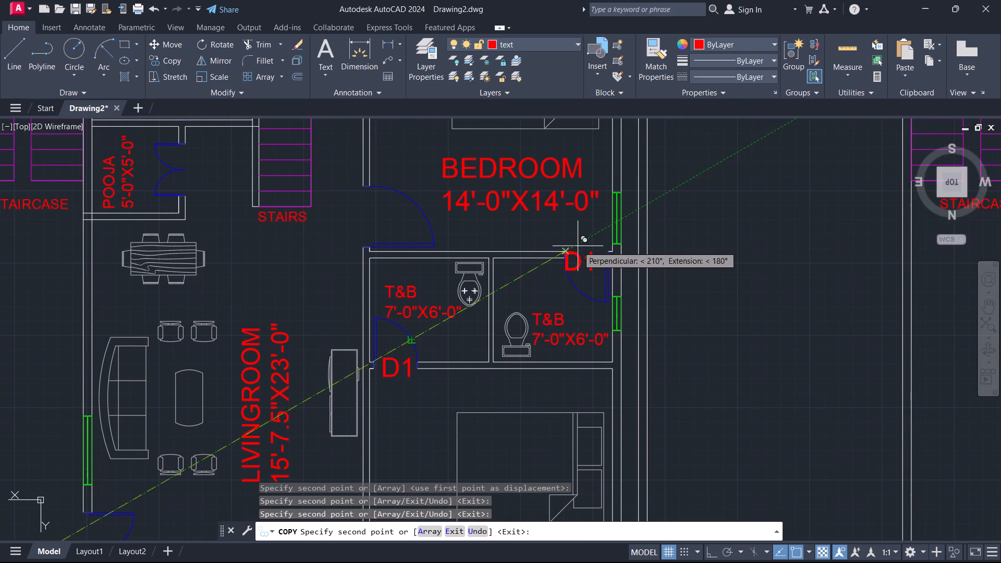
pyautogui.scroll(2, 583, 243)
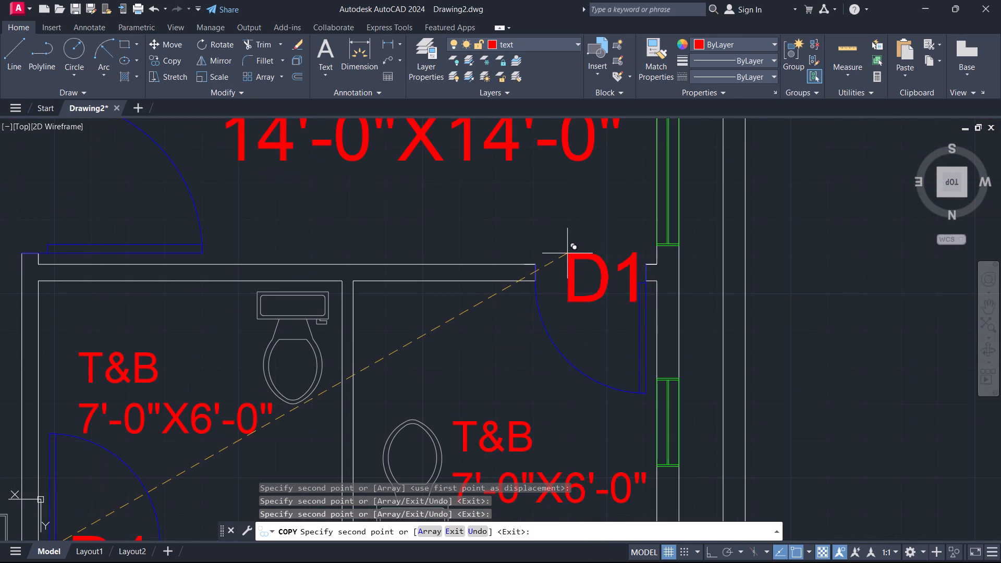
pyautogui.click(560, 256)
pyautogui.scroll(-3, 579, 237)
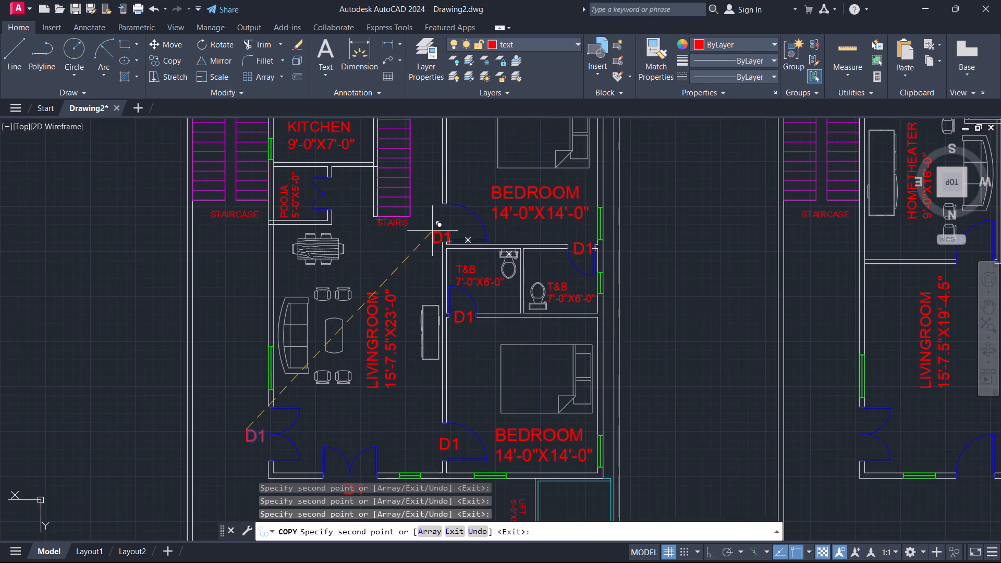
pyautogui.scroll(3, 439, 229)
pyautogui.click(448, 191)
# Place D1 copies at the pooja room's double door and the kitchen's double door.
pyautogui.scroll(-2, 408, 276)
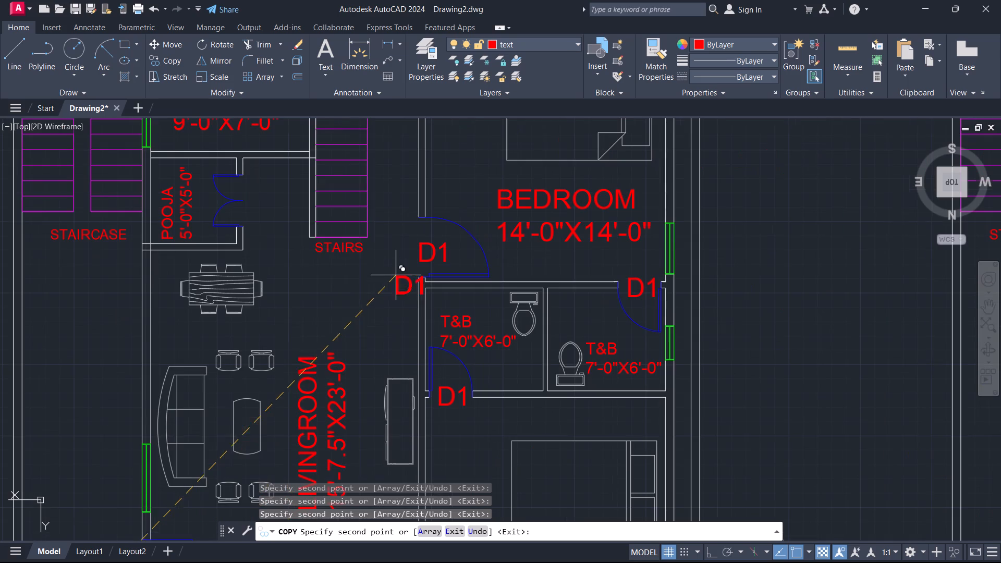
pyautogui.moveTo(243, 195); pyautogui.dragTo(258, 204, button='middle')
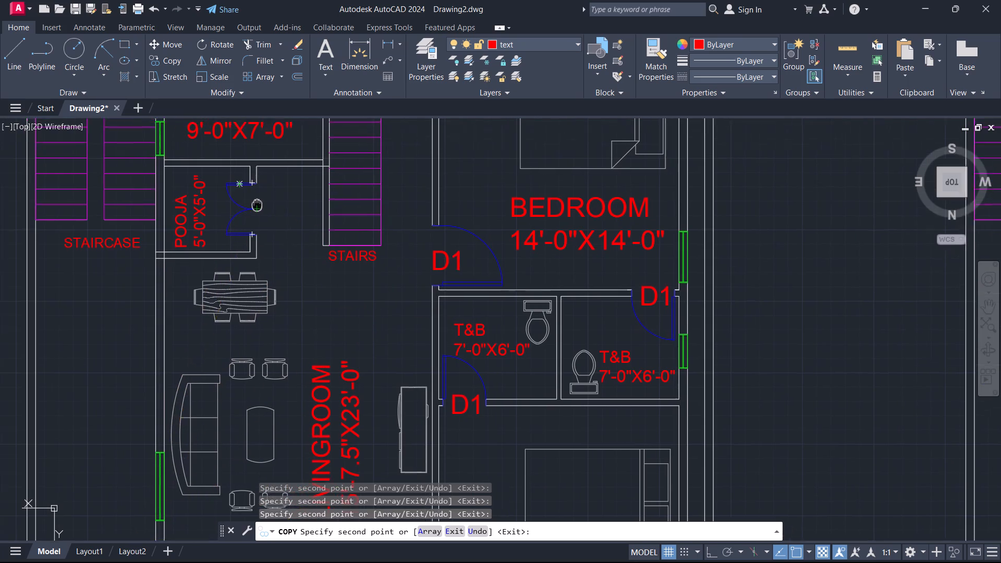
pyautogui.moveTo(258, 204); pyautogui.dragTo(345, 290, button='middle')
pyautogui.click(358, 284)
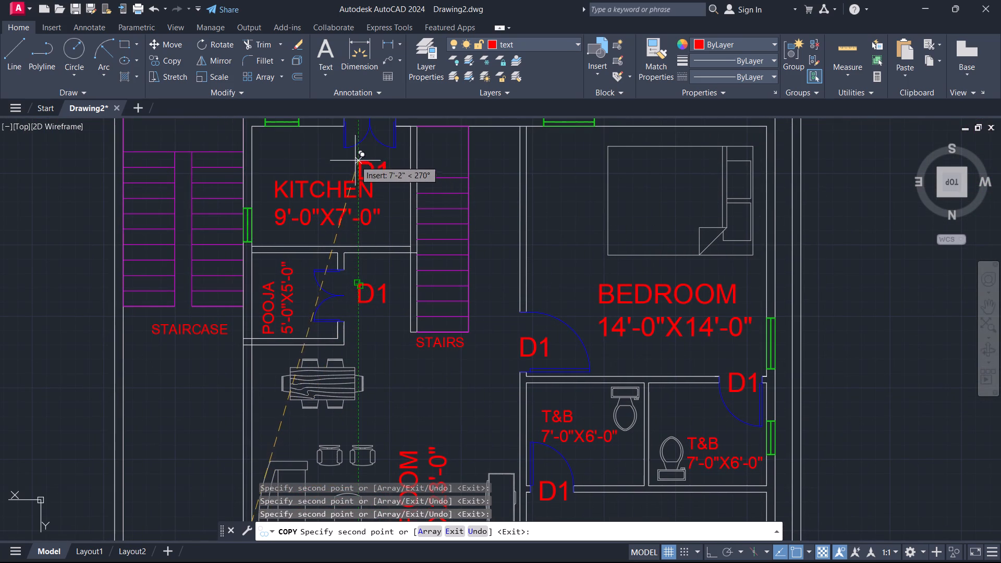
pyautogui.click(360, 150)
# In the home theater plan, place D1 copies at the living room's side double door, its single exterior door and the bedroom door nearest the lift.
pyautogui.scroll(-2, 341, 265)
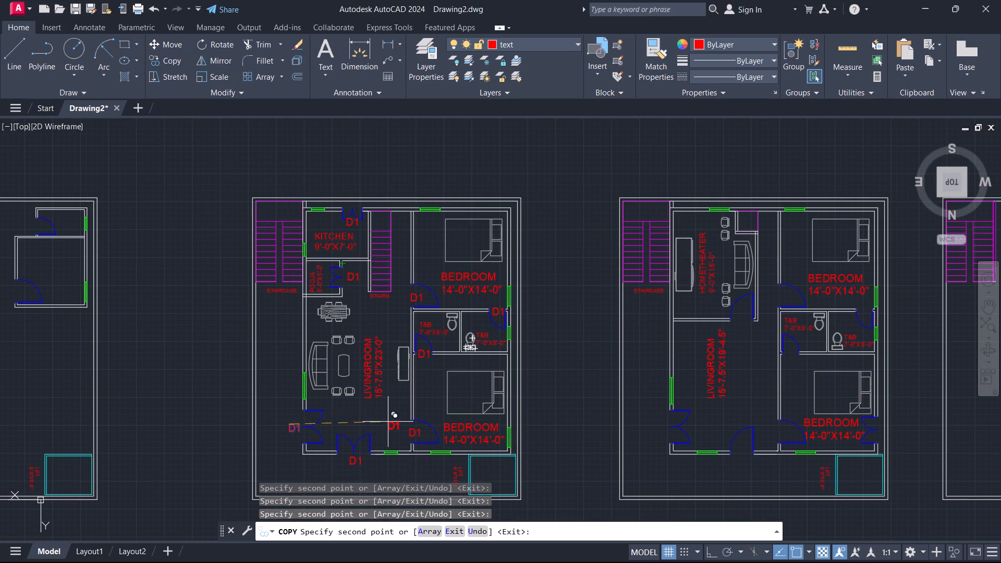
pyautogui.moveTo(566, 378); pyautogui.dragTo(314, 379, button='middle')
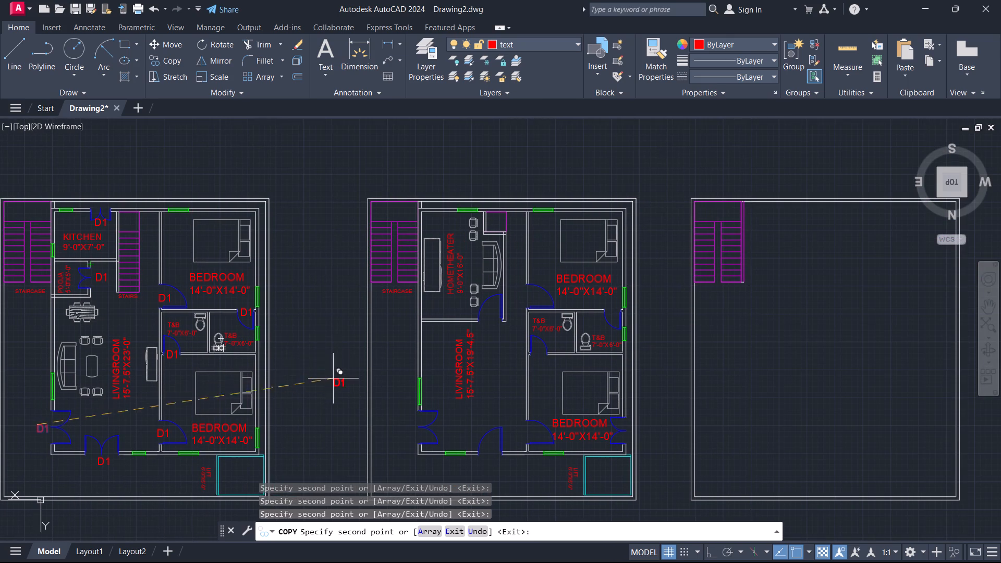
pyautogui.scroll(3, 406, 428)
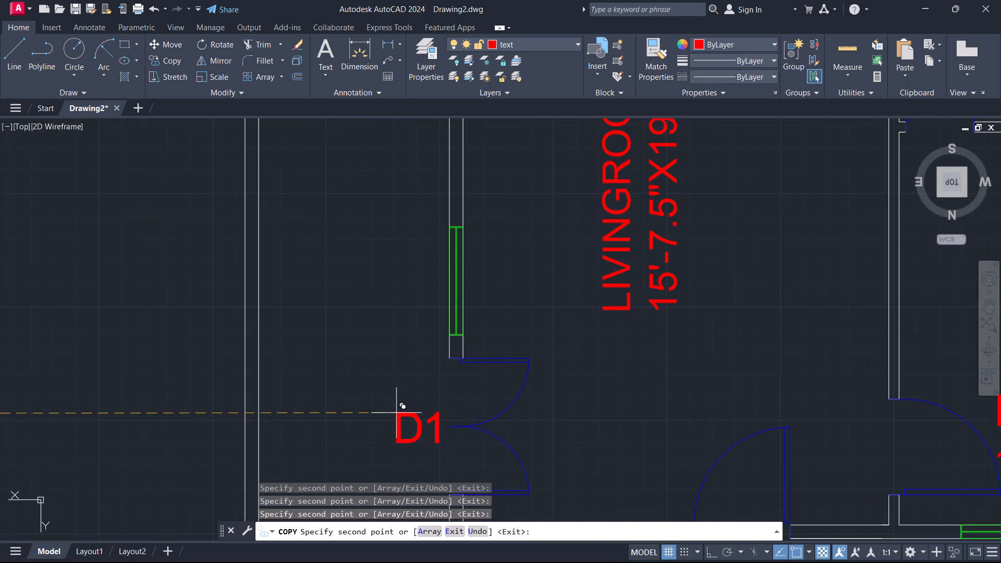
pyautogui.click(392, 411)
pyautogui.scroll(-2, 395, 364)
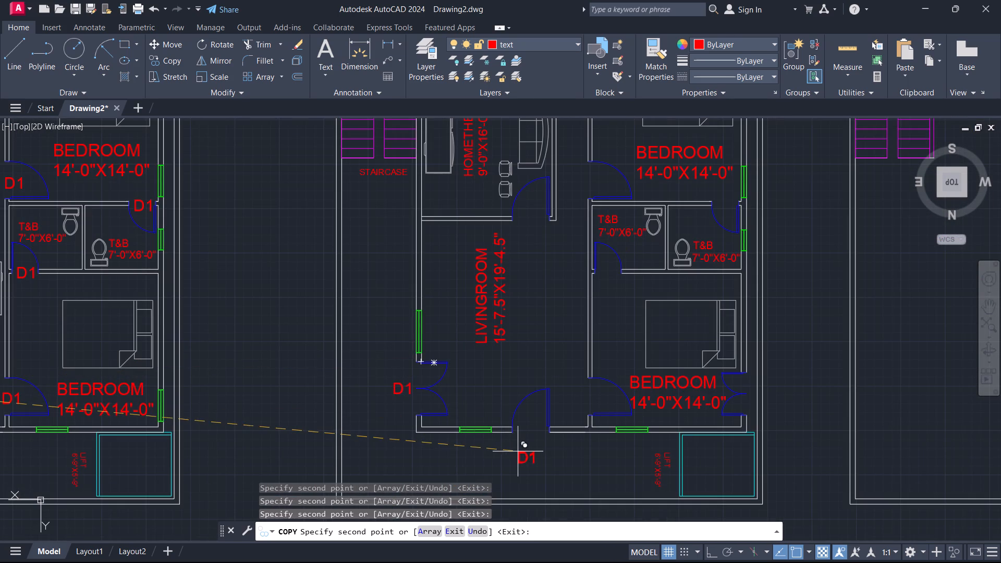
pyautogui.moveTo(519, 450); pyautogui.dragTo(438, 449, button='middle')
pyautogui.scroll(2, 440, 445)
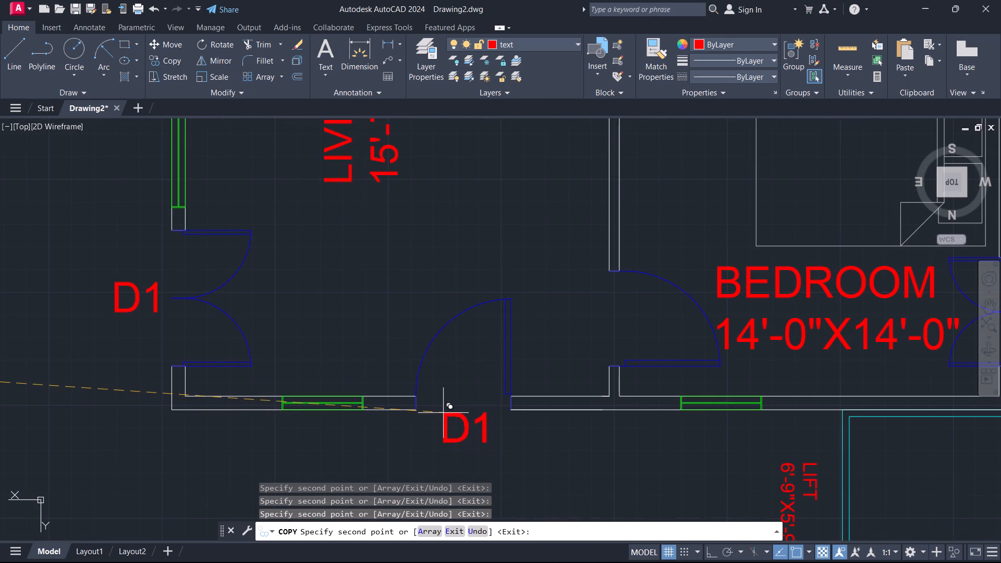
pyautogui.click(443, 413)
pyautogui.click(594, 305)
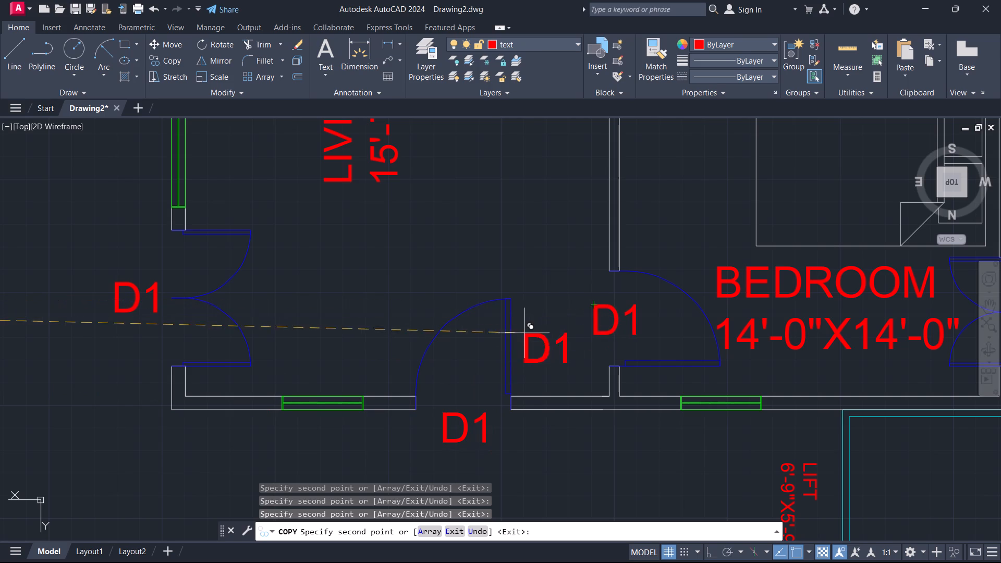
# Place another D1 copy at the door between the home theater and the living room.
pyautogui.scroll(-2, 510, 340)
pyautogui.scroll(-1, 482, 236)
pyautogui.moveTo(486, 217); pyautogui.dragTo(459, 339, button='middle')
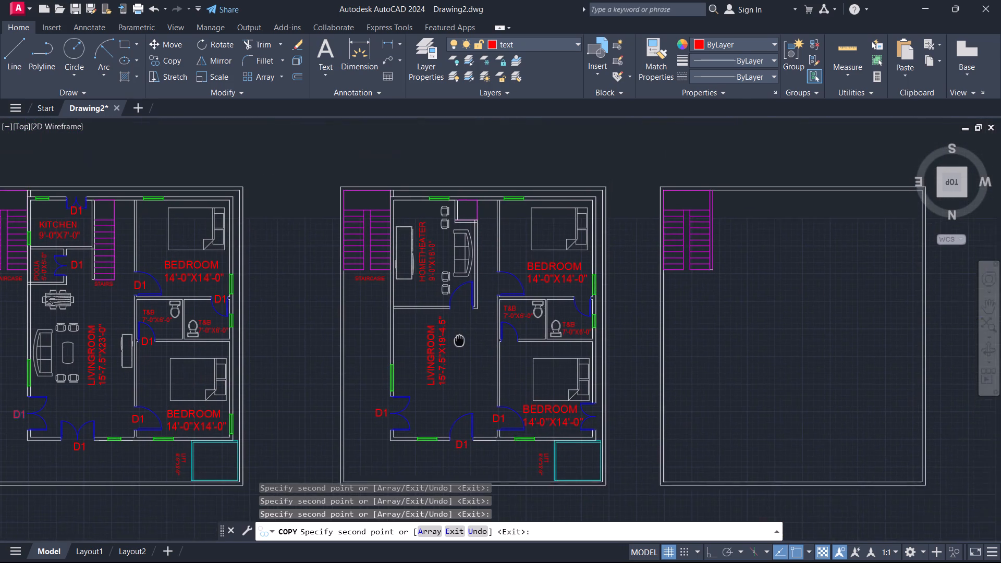
pyautogui.moveTo(459, 339); pyautogui.dragTo(458, 344, button='middle')
pyautogui.scroll(3, 455, 323)
pyautogui.click(453, 263)
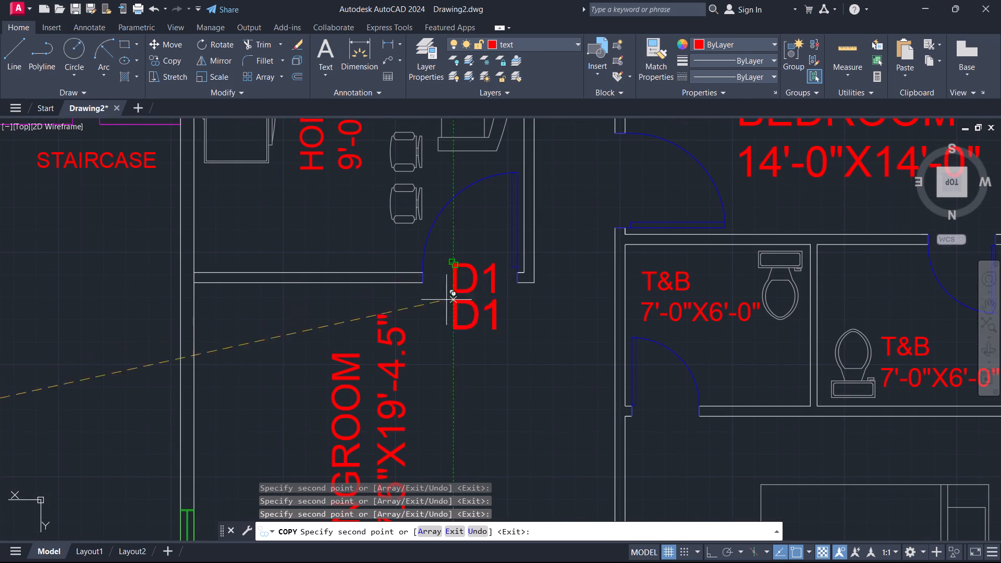
# In the home theater plan, place D1 copies at the door of the bedroom beside the home theater and at both T&B doors.
pyautogui.scroll(-2, 483, 342)
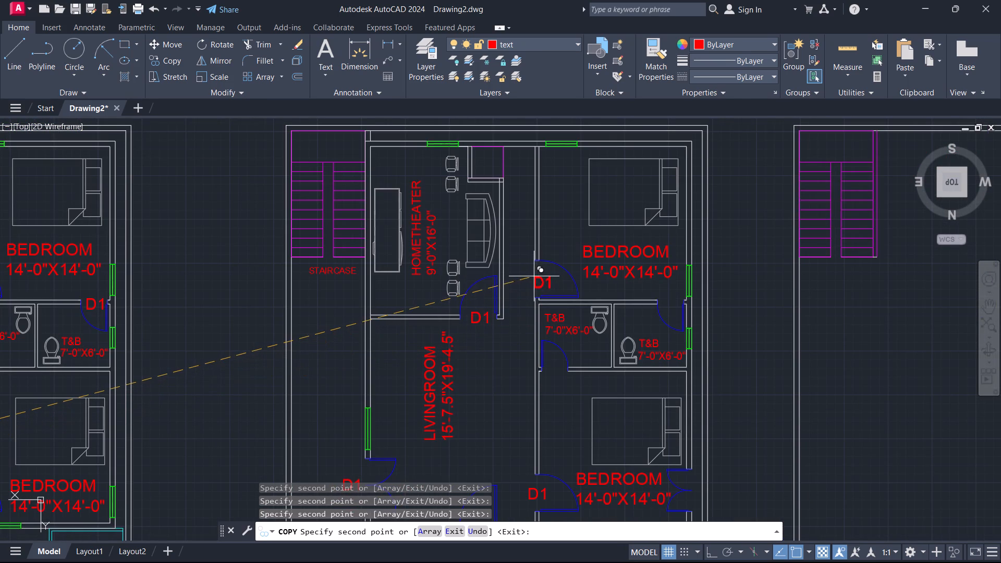
pyautogui.click(534, 276)
pyautogui.scroll(3, 556, 368)
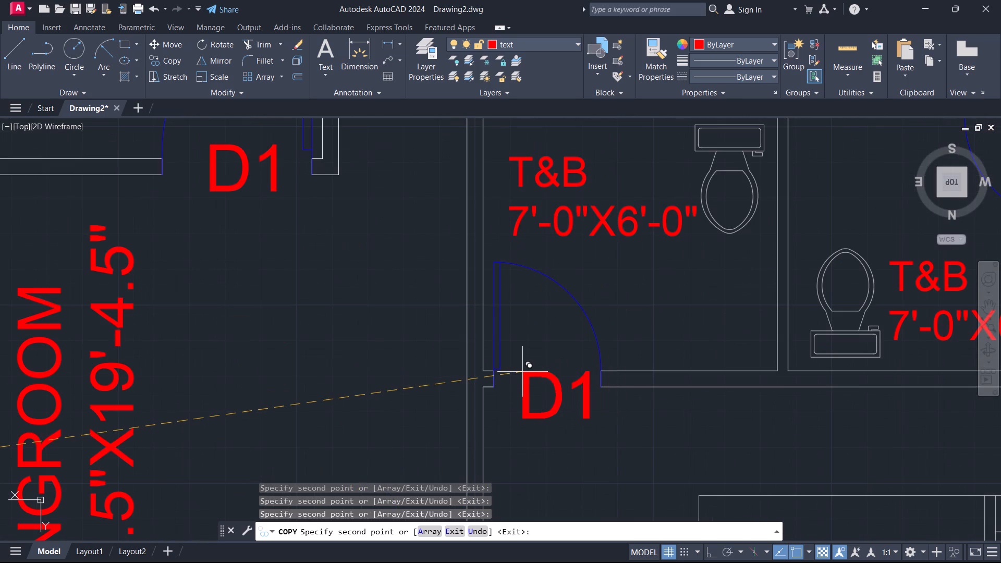
pyautogui.click(517, 372)
pyautogui.scroll(-2, 526, 314)
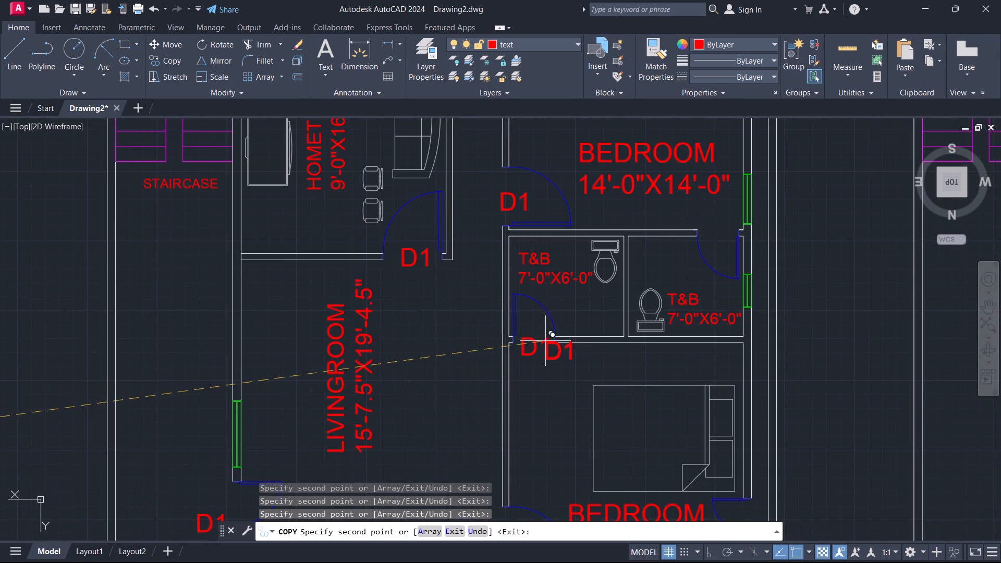
pyautogui.moveTo(547, 373); pyautogui.dragTo(350, 440, button='middle')
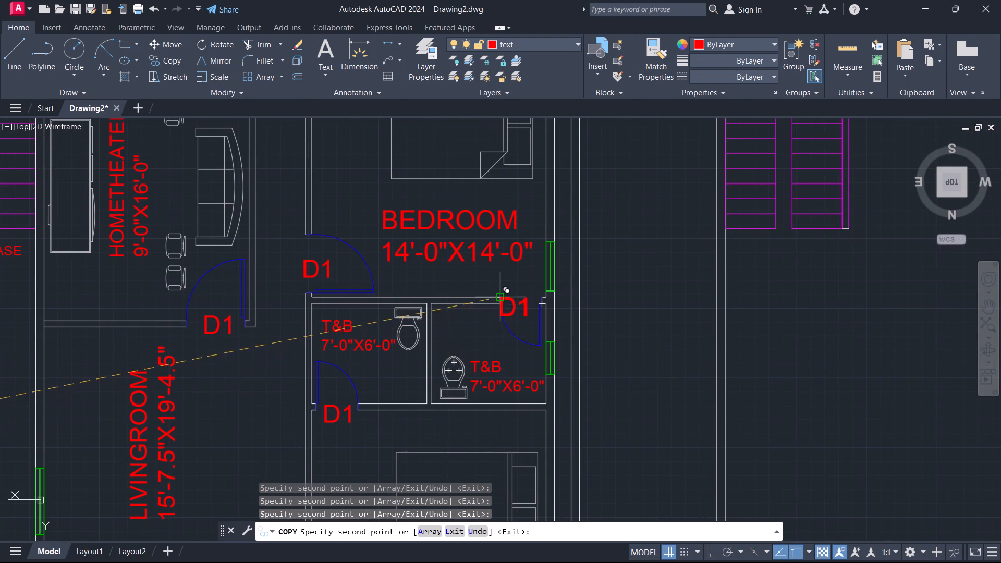
pyautogui.scroll(3, 505, 295)
pyautogui.click(513, 291)
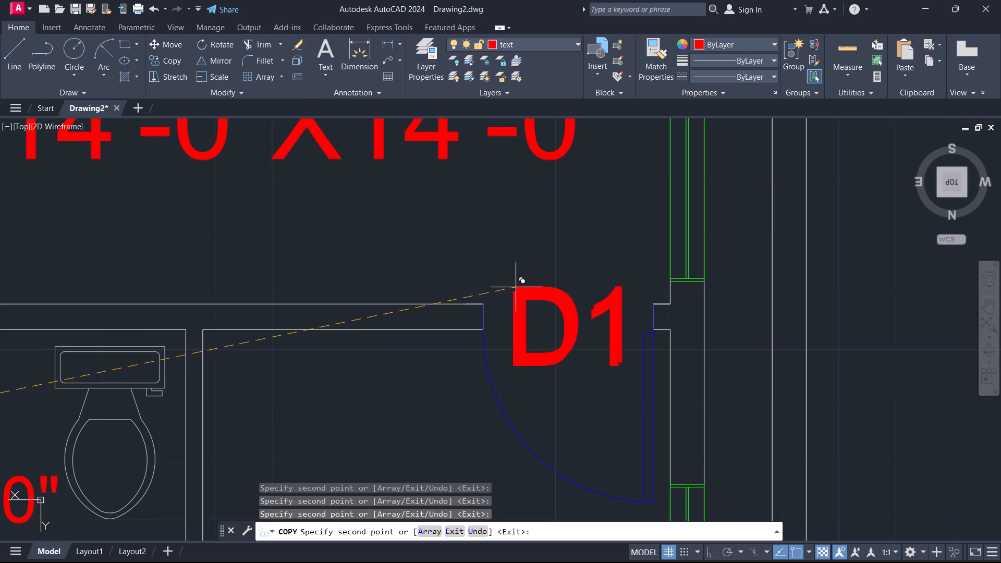
pyautogui.press('Escape')
pyautogui.scroll(-3, 520, 270)
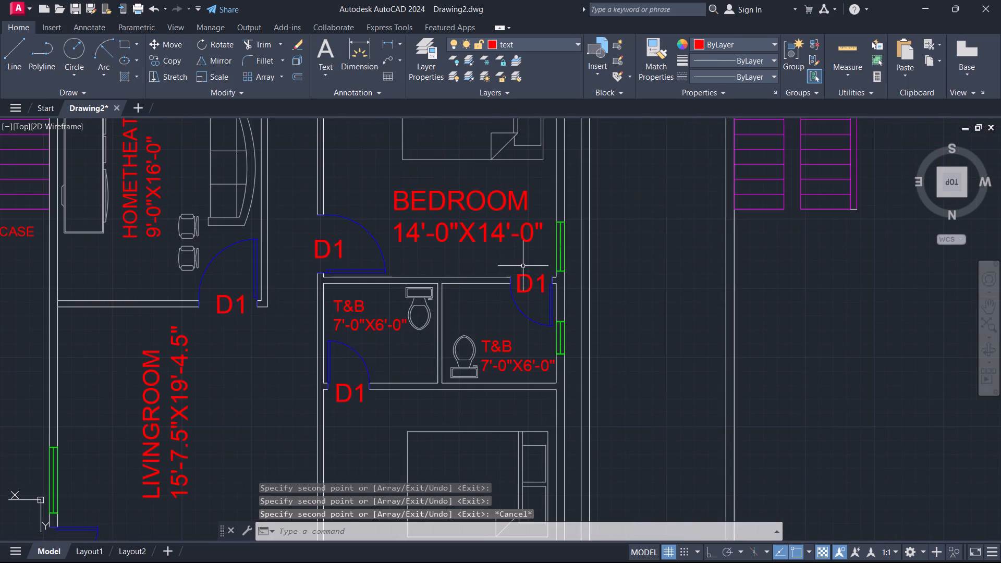
# Examine the door tags and lift labels across the kitchen and home theater plans.
pyautogui.scroll(-1, 523, 266)
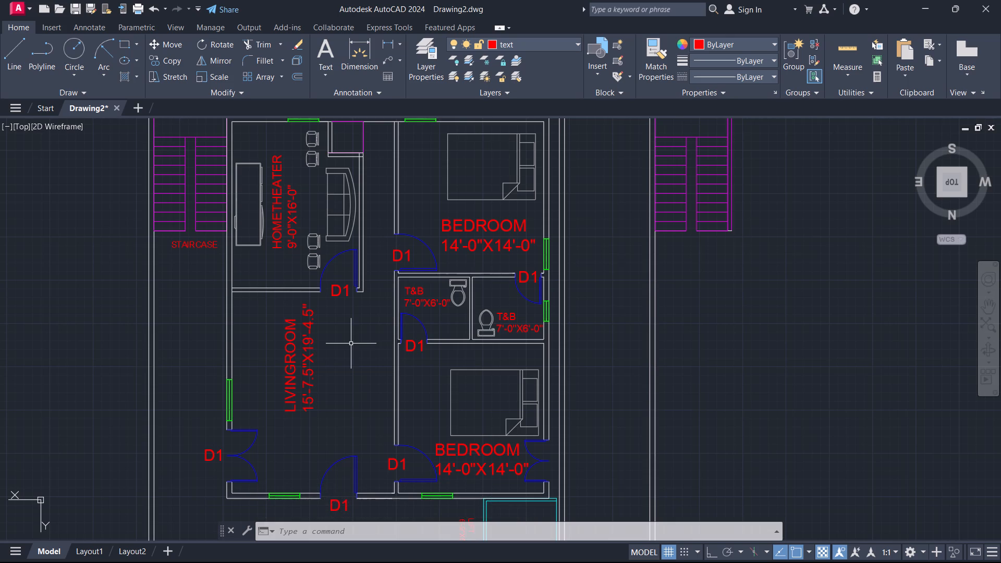
pyautogui.scroll(-2, 381, 303)
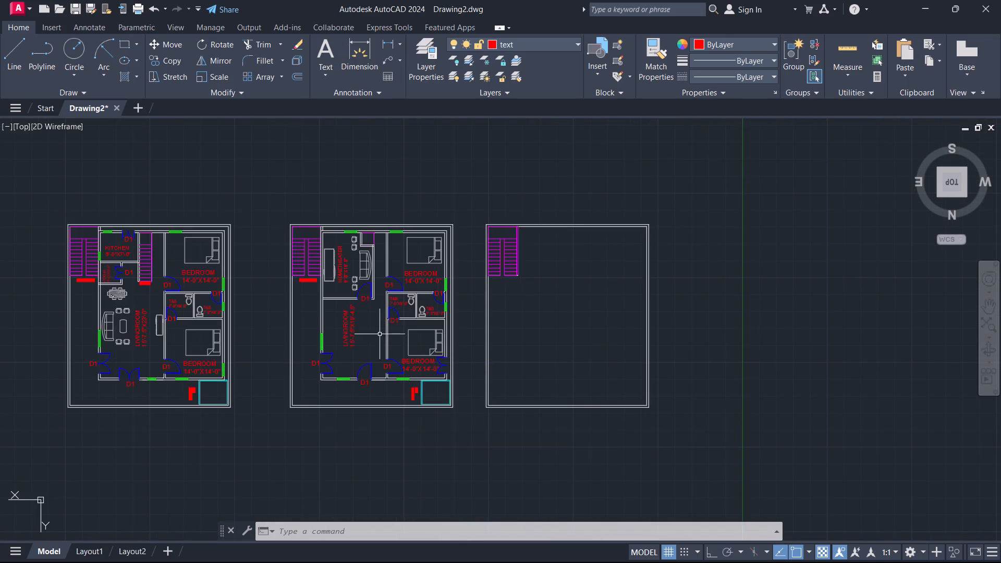
pyautogui.moveTo(372, 345); pyautogui.dragTo(499, 335, button='middle')
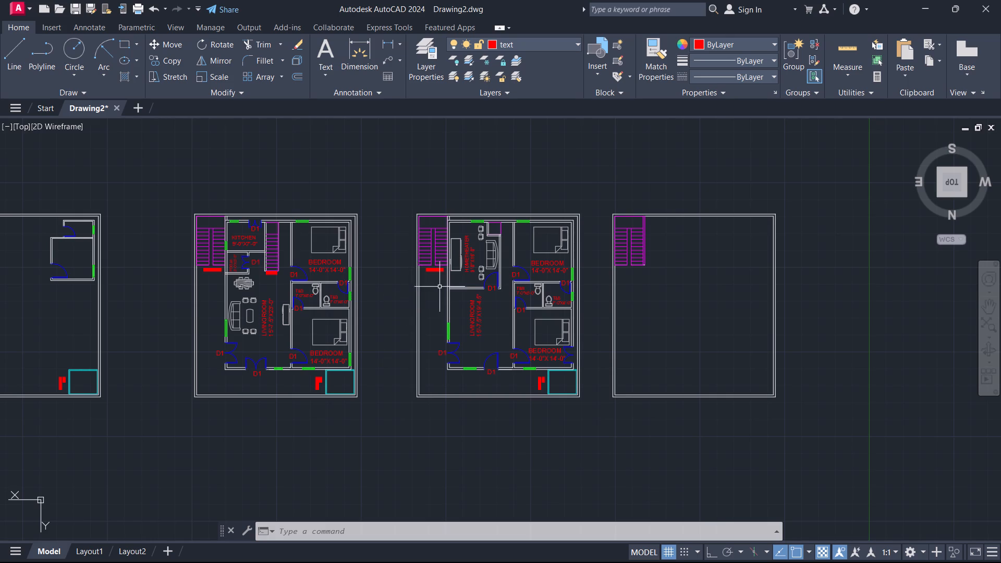
pyautogui.scroll(1, 318, 384)
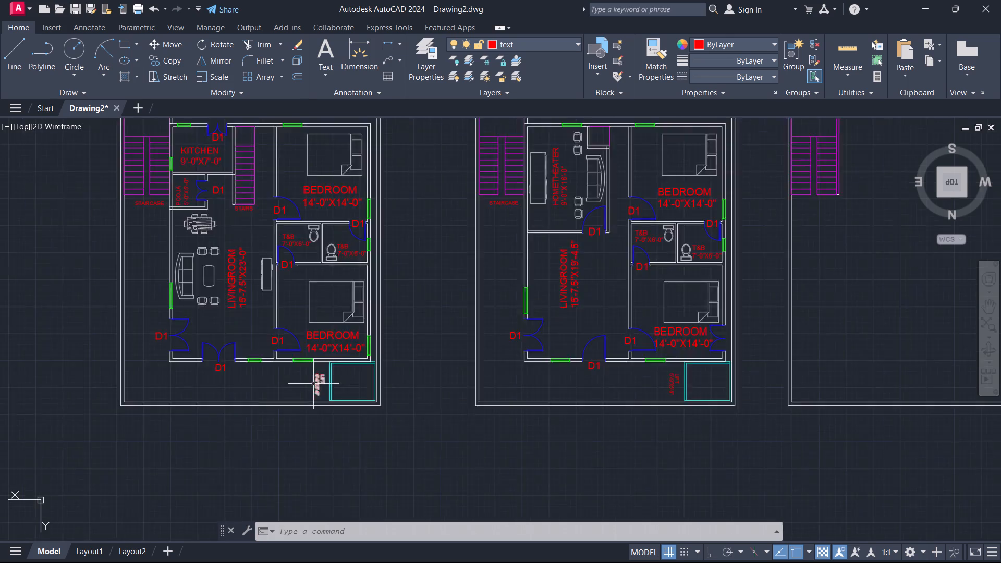
pyautogui.scroll(1, 313, 384)
pyautogui.scroll(-1, 370, 347)
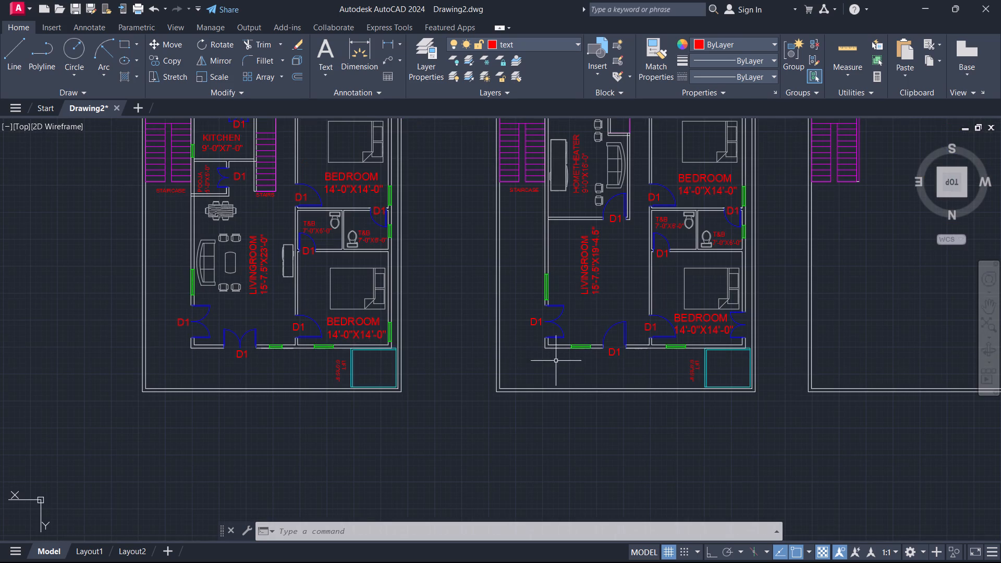
pyautogui.moveTo(444, 415); pyautogui.dragTo(448, 414, button='middle')
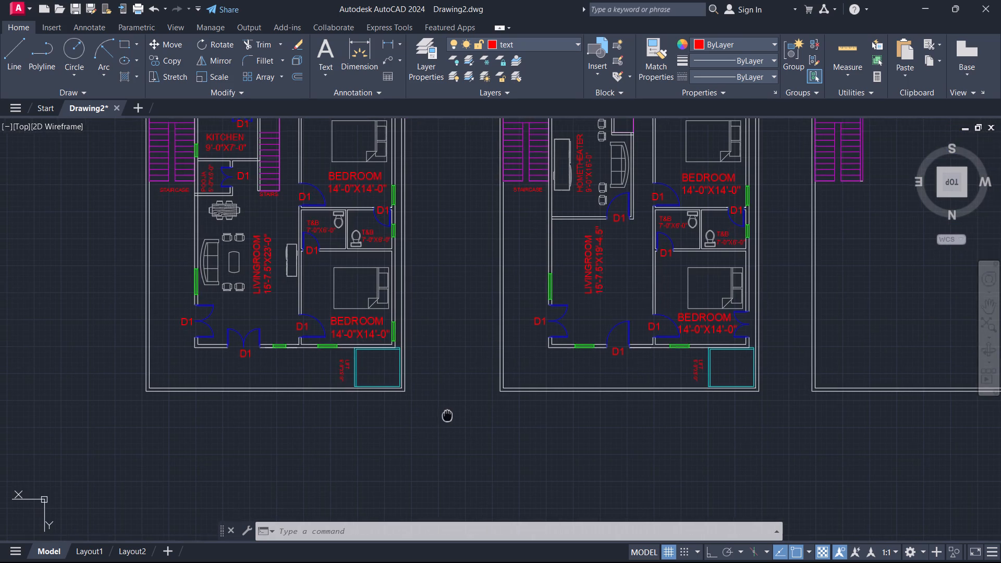
pyautogui.moveTo(448, 414); pyautogui.dragTo(585, 451, button='middle')
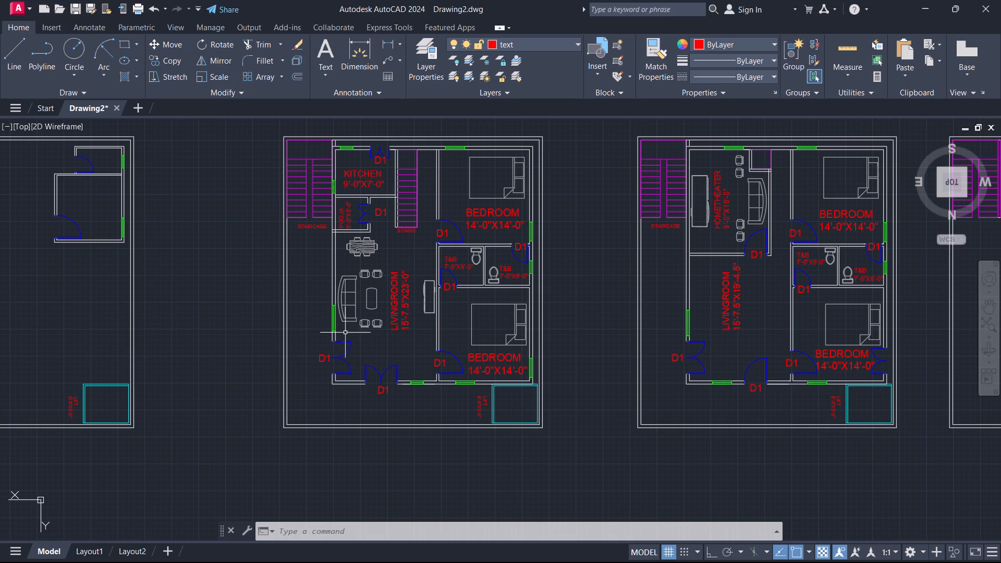
# In the kitchen plan, change the tag at the door of the bedroom nearest the lift to D3 and save the text.
pyautogui.scroll(1, 388, 390)
pyautogui.scroll(2, 488, 340)
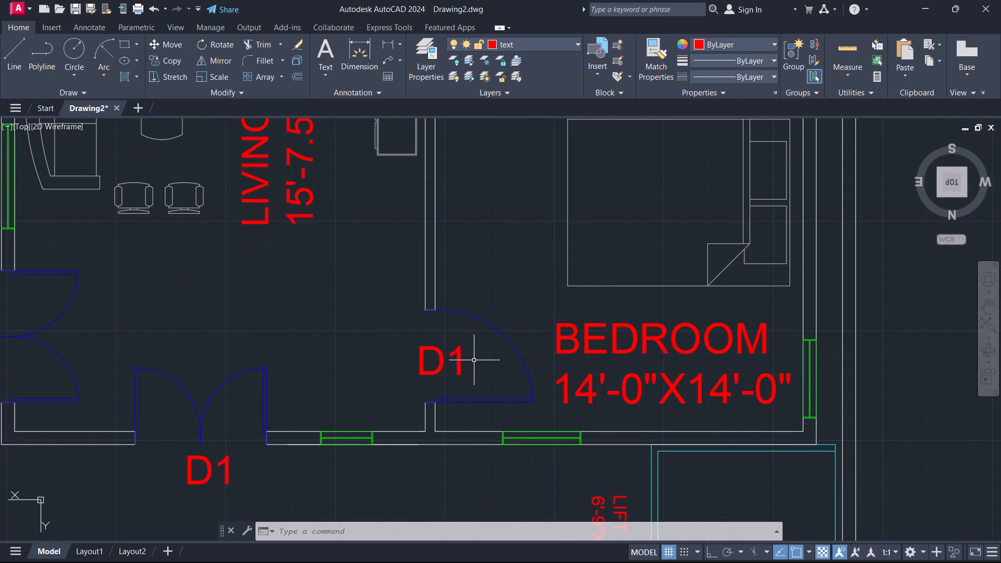
pyautogui.doubleClick(458, 353)
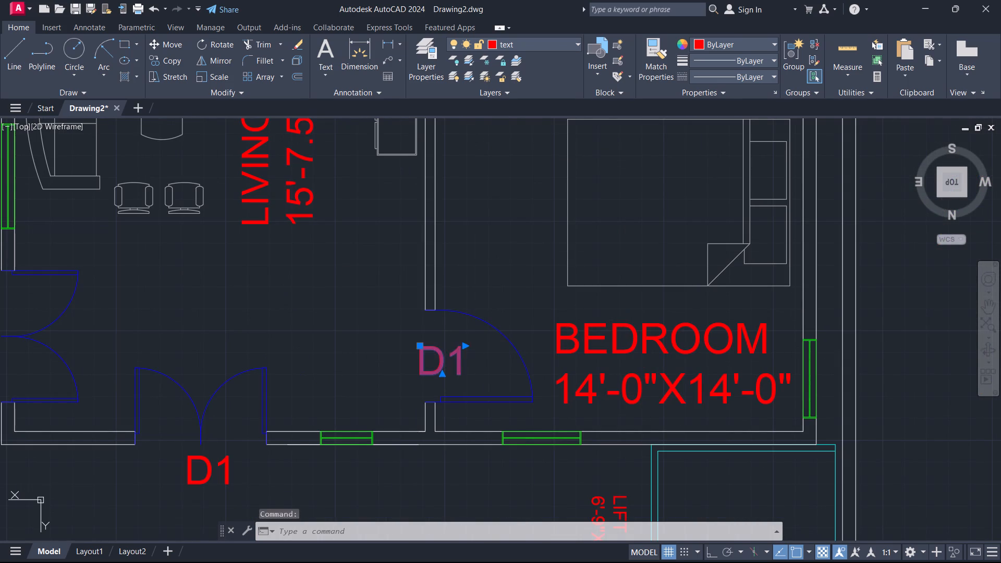
pyautogui.press('BackSpace')
pyautogui.press('3')
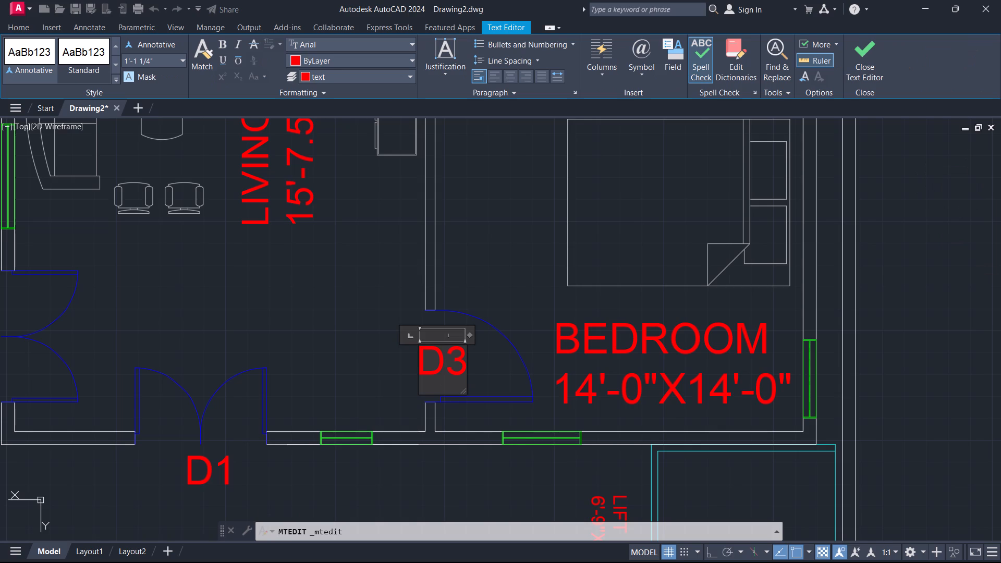
pyautogui.press('Escape')
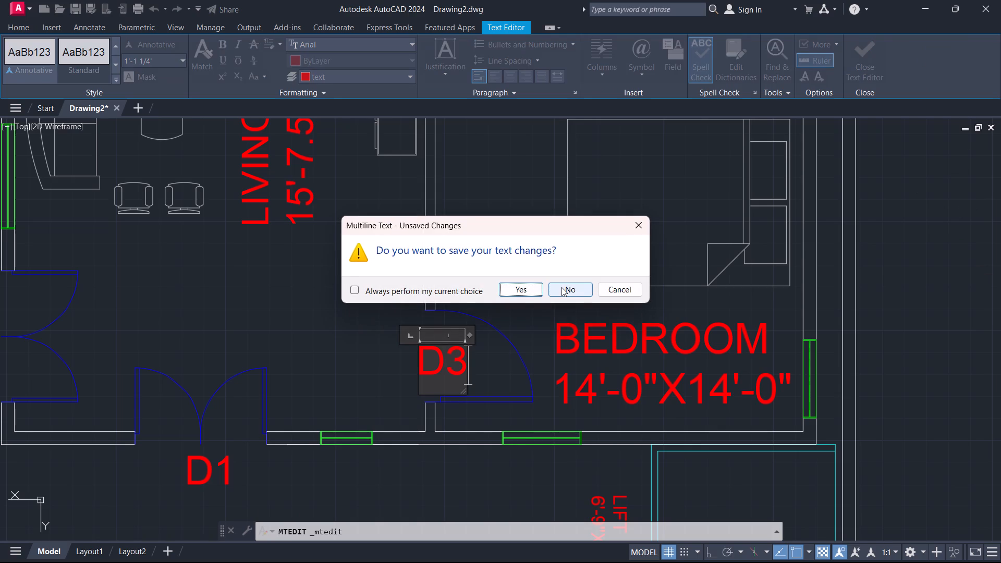
pyautogui.click(530, 292)
# Change the tags at both T&B doors in the kitchen plan to D4.
pyautogui.scroll(-1, 333, 343)
pyautogui.moveTo(327, 336); pyautogui.dragTo(308, 454, button='middle')
pyautogui.scroll(2, 396, 279)
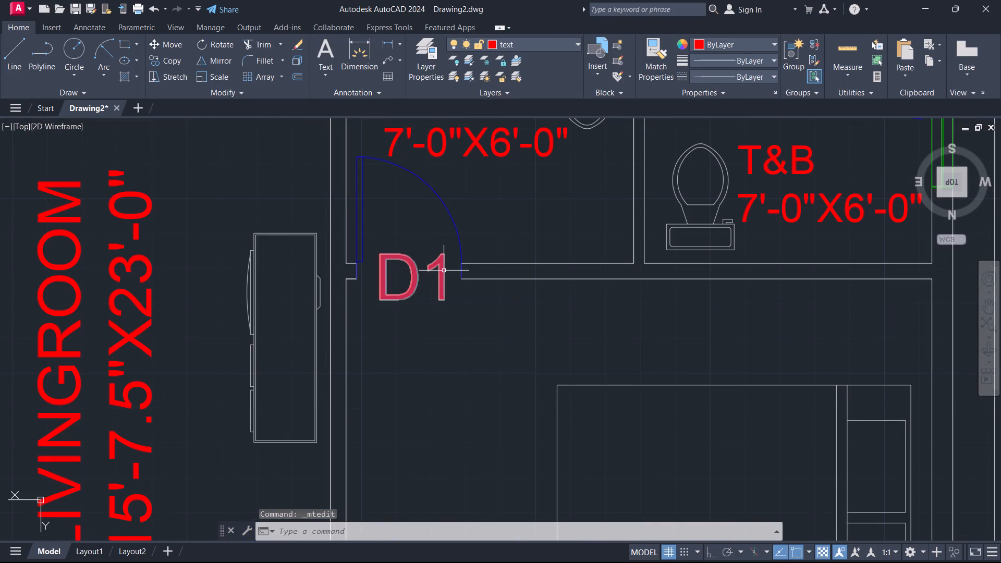
pyautogui.doubleClick(444, 270)
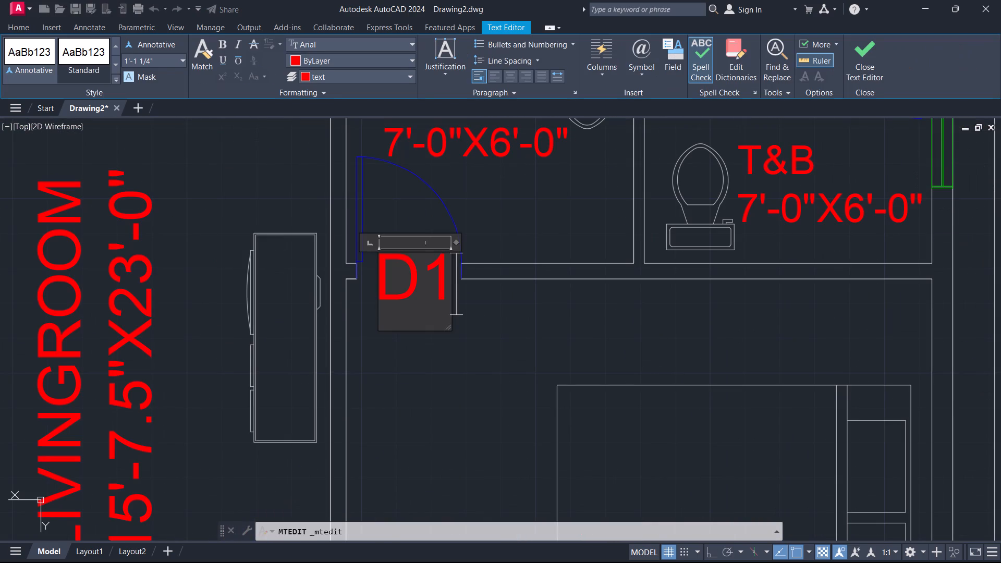
pyautogui.press('BackSpace')
pyautogui.press('4')
pyautogui.click(419, 353)
pyautogui.scroll(-1, 431, 340)
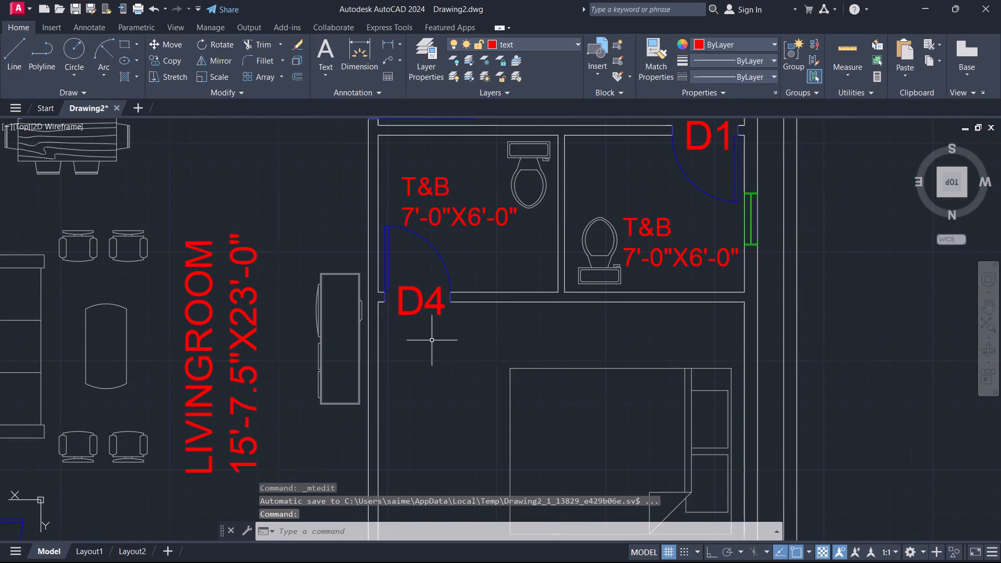
pyautogui.moveTo(577, 198); pyautogui.dragTo(424, 339, button='middle')
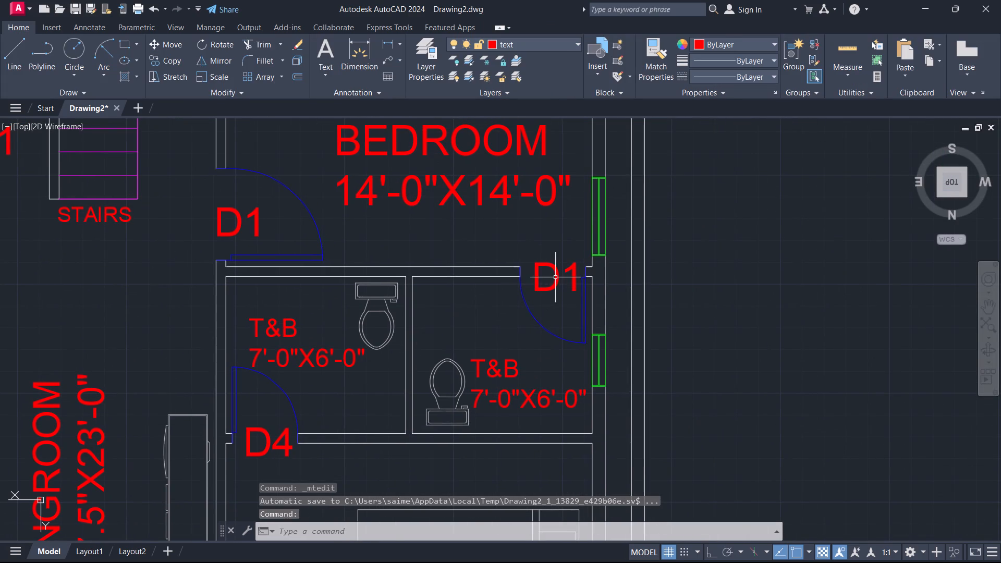
pyautogui.doubleClick(556, 277)
pyautogui.press('Right')
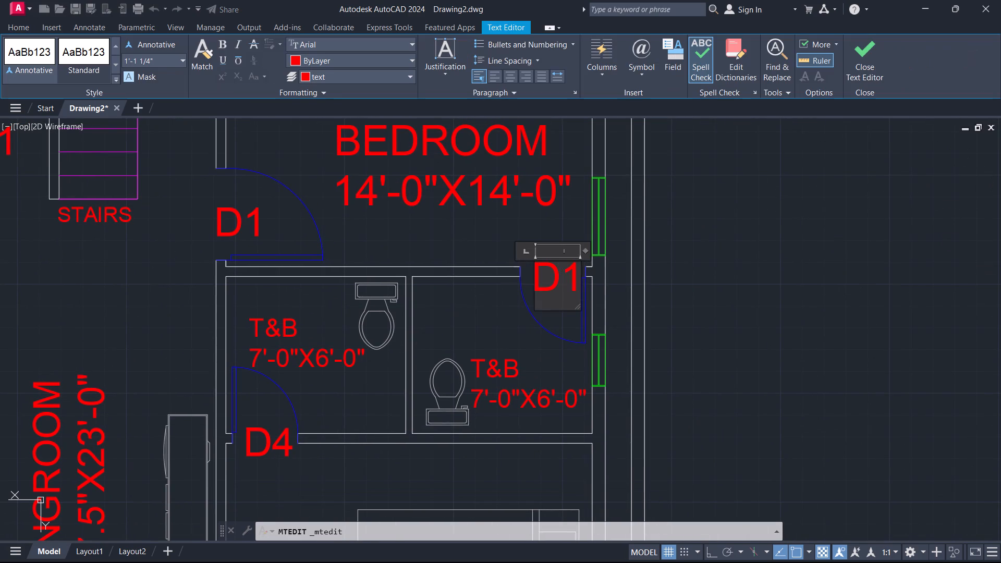
pyautogui.press('BackSpace')
pyautogui.press('4')
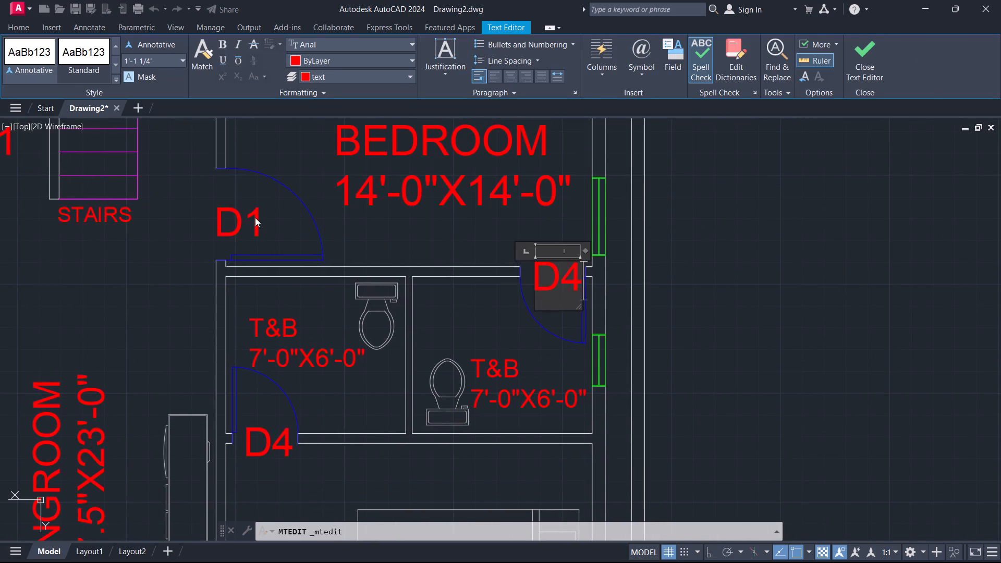
# Change the tag at the door of the bedroom beside the stairs to D3.
pyautogui.doubleClick(255, 217)
pyautogui.doubleClick(259, 219)
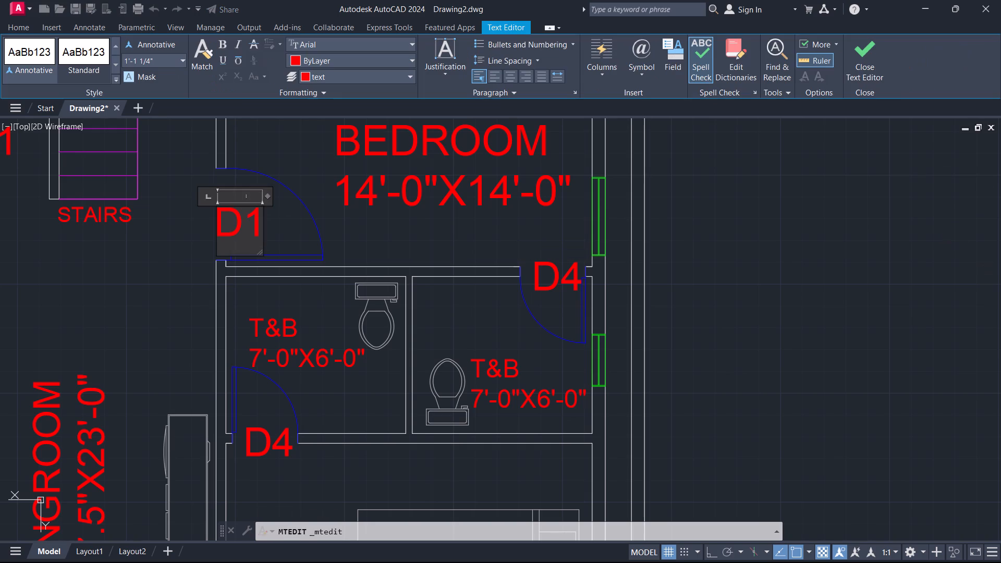
pyautogui.press('BackSpace')
pyautogui.press('3')
# Change the tag at the pooja room's double door to D5.
pyautogui.scroll(-2, 357, 215)
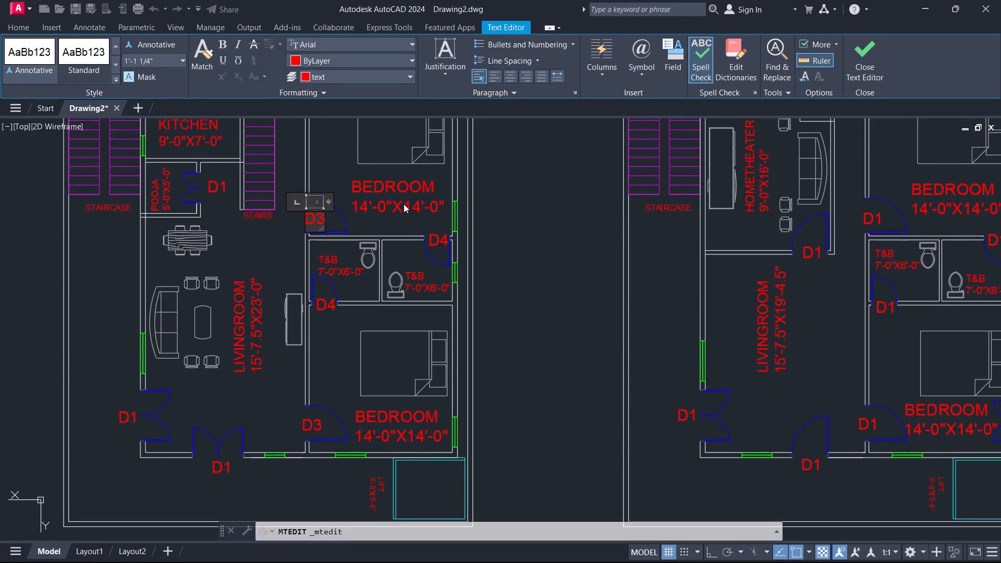
pyautogui.moveTo(270, 232); pyautogui.dragTo(366, 287, button='middle')
pyautogui.scroll(2, 321, 243)
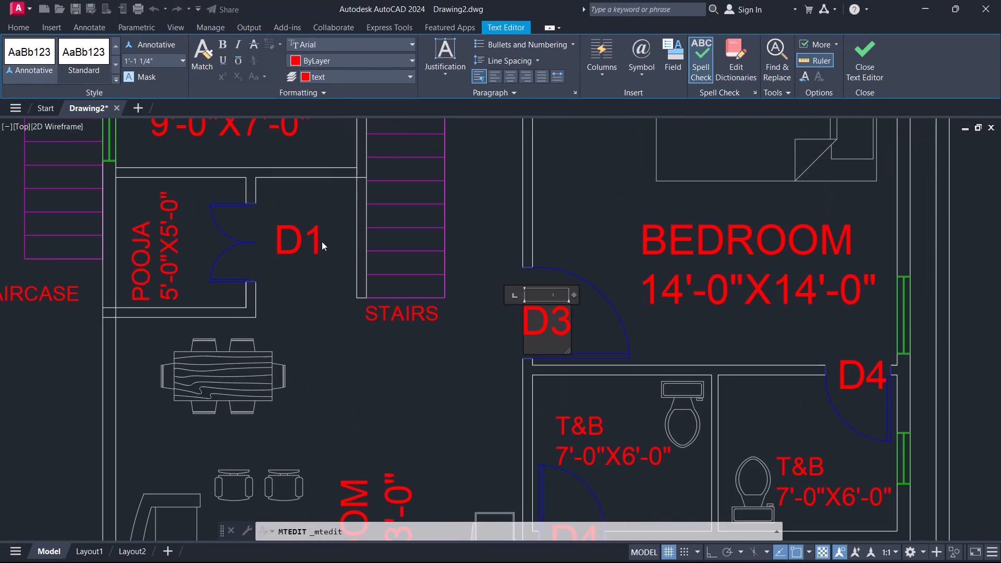
pyautogui.click(314, 235)
pyautogui.doubleClick(318, 234)
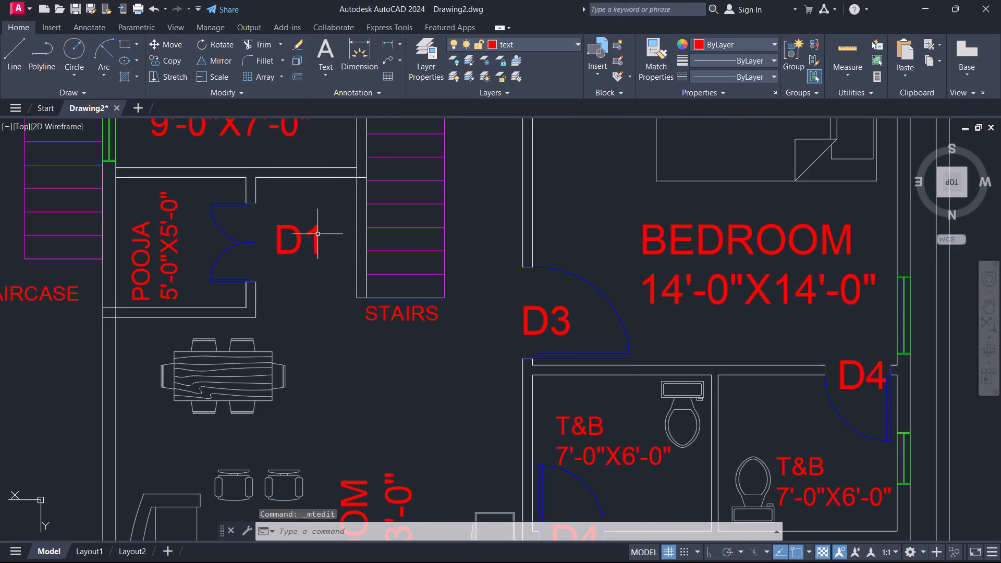
pyautogui.press('BackSpace')
pyautogui.press('5')
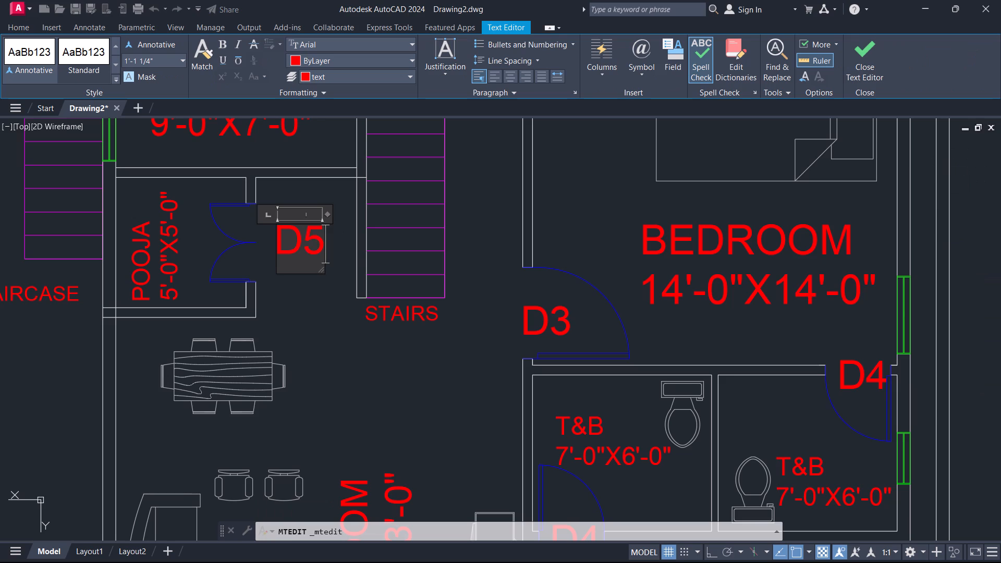
pyautogui.click(285, 290)
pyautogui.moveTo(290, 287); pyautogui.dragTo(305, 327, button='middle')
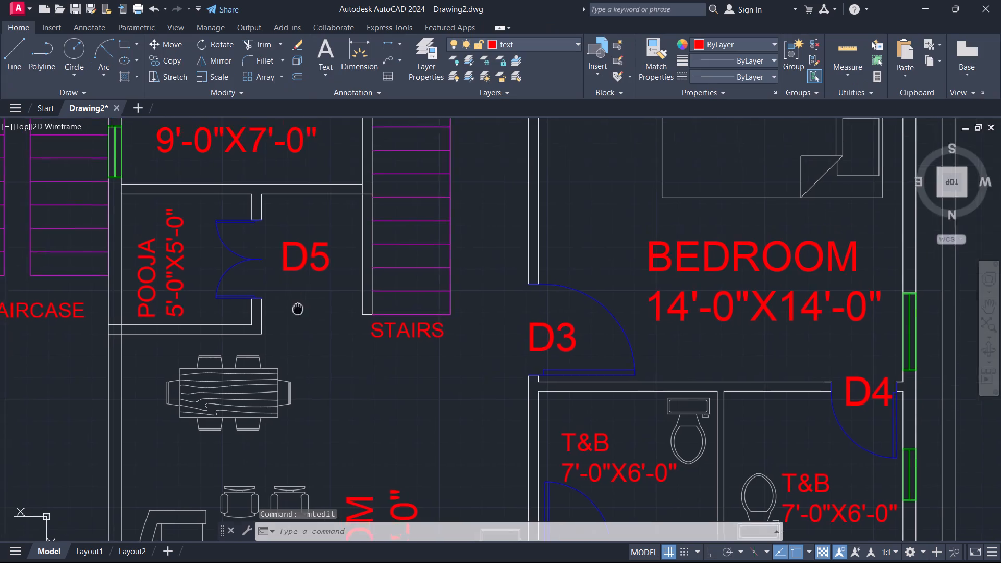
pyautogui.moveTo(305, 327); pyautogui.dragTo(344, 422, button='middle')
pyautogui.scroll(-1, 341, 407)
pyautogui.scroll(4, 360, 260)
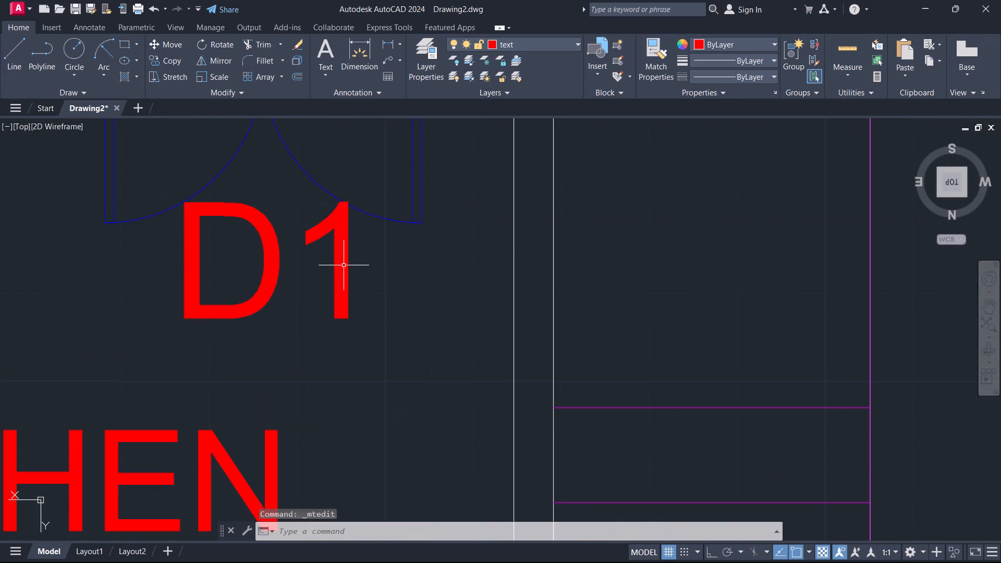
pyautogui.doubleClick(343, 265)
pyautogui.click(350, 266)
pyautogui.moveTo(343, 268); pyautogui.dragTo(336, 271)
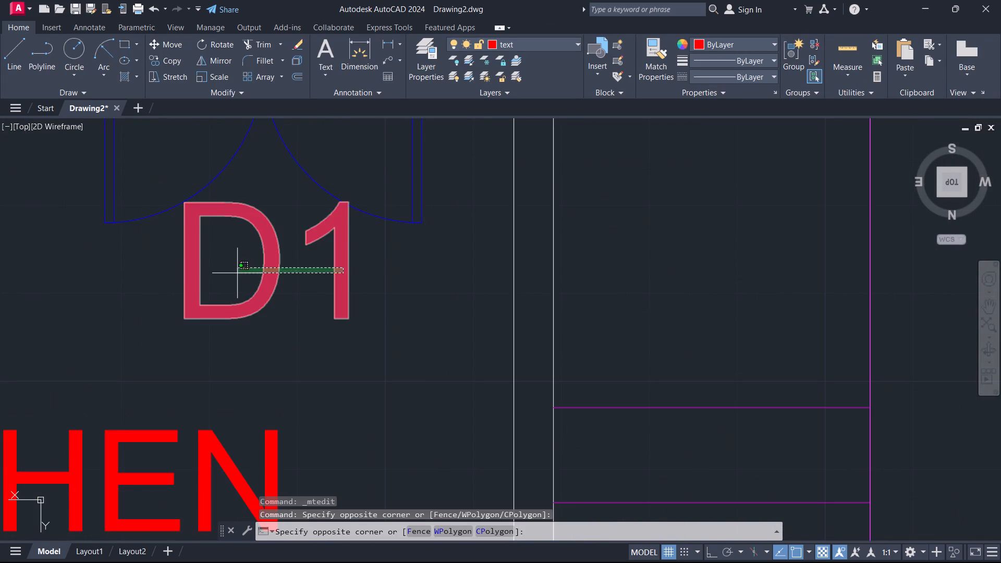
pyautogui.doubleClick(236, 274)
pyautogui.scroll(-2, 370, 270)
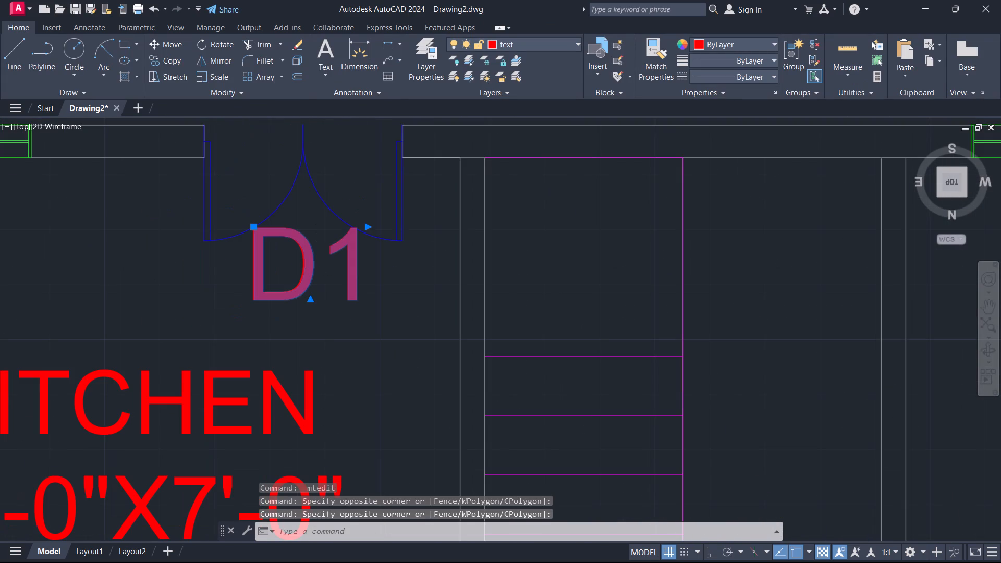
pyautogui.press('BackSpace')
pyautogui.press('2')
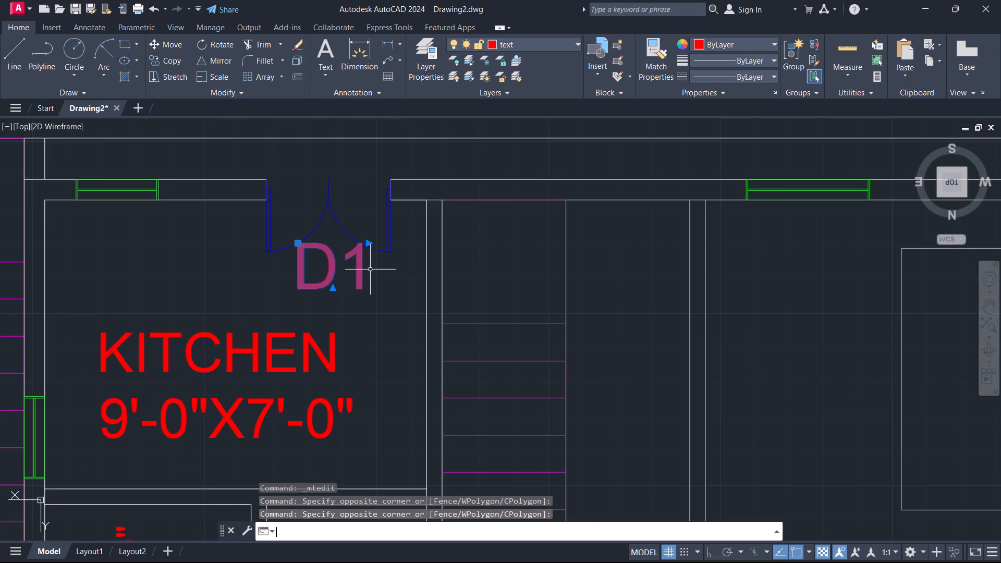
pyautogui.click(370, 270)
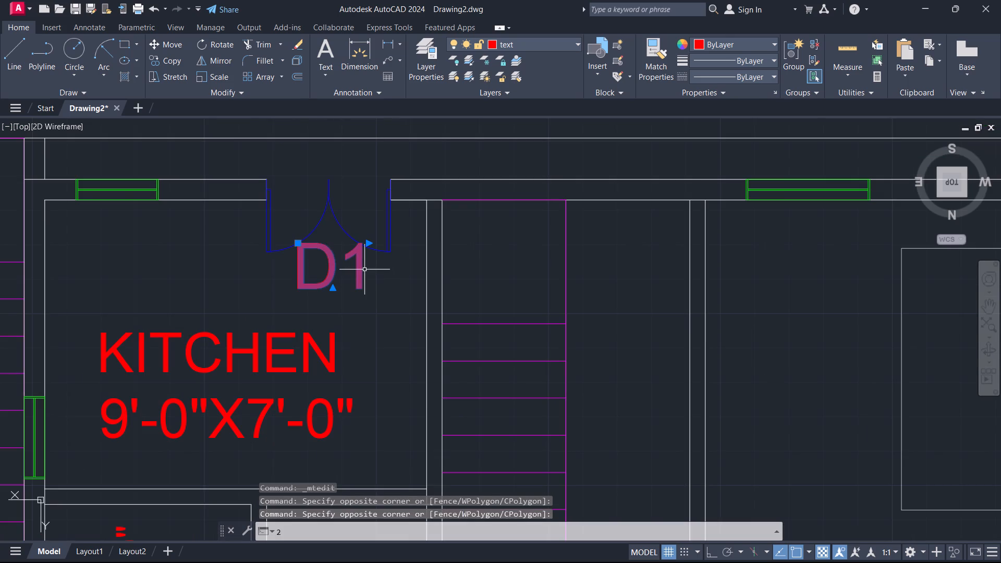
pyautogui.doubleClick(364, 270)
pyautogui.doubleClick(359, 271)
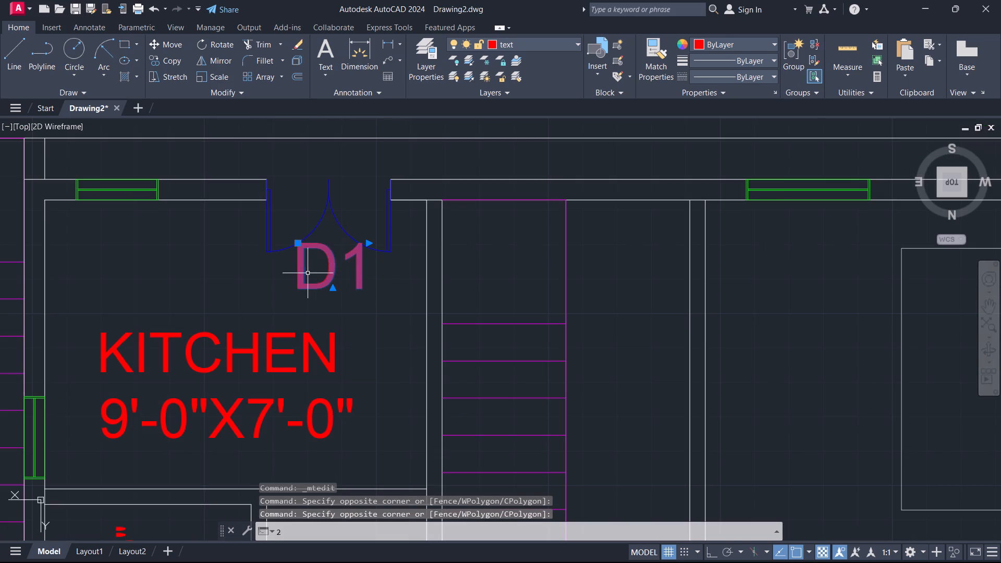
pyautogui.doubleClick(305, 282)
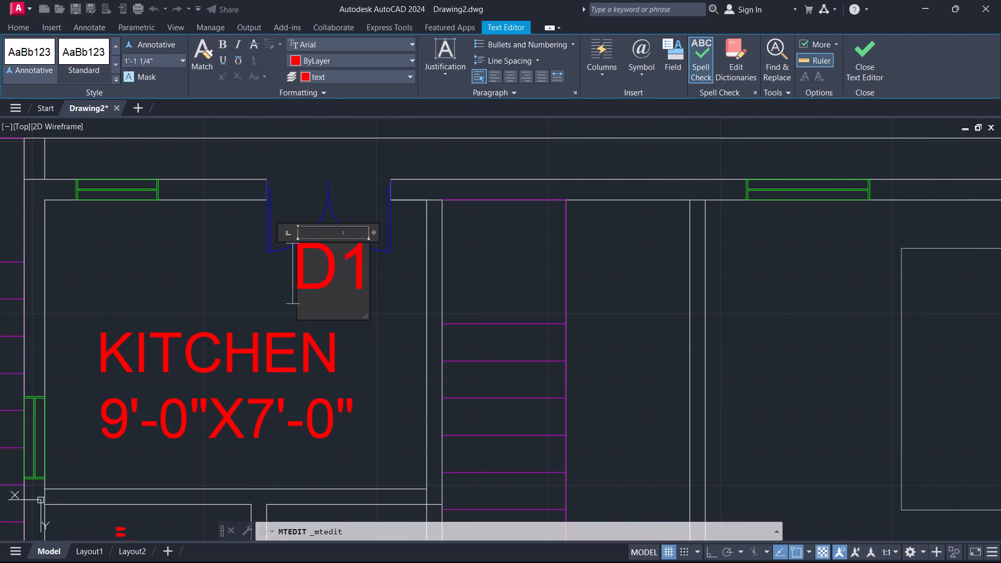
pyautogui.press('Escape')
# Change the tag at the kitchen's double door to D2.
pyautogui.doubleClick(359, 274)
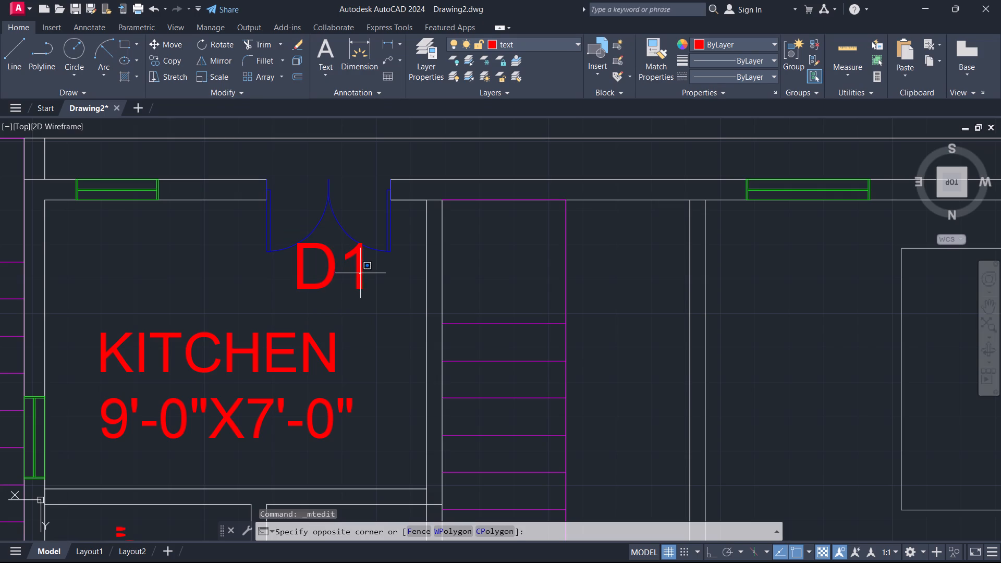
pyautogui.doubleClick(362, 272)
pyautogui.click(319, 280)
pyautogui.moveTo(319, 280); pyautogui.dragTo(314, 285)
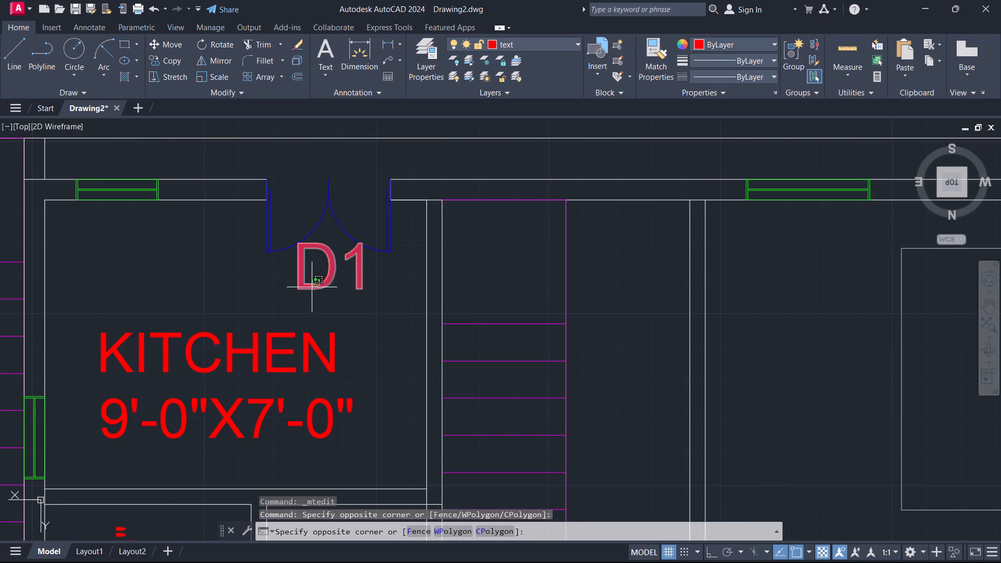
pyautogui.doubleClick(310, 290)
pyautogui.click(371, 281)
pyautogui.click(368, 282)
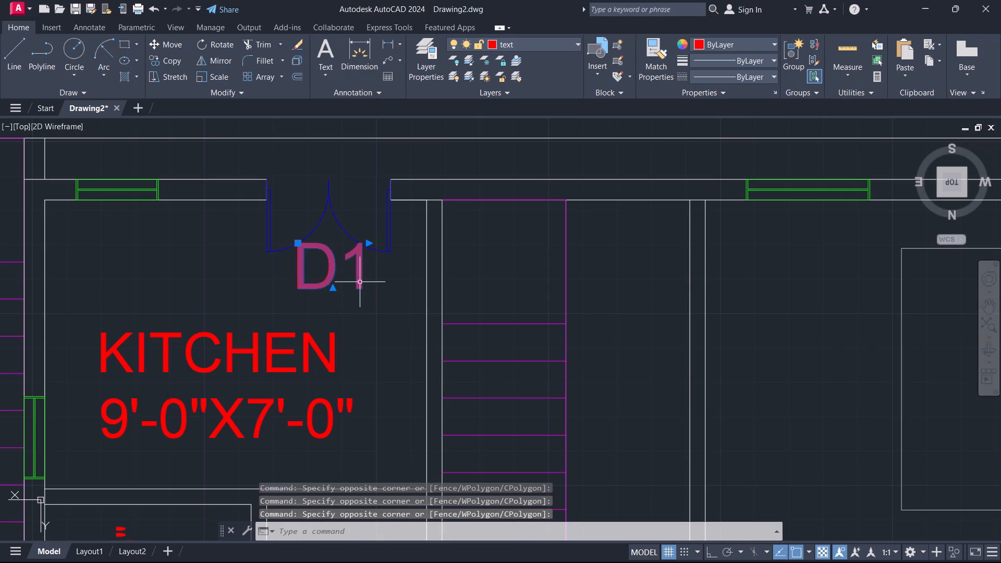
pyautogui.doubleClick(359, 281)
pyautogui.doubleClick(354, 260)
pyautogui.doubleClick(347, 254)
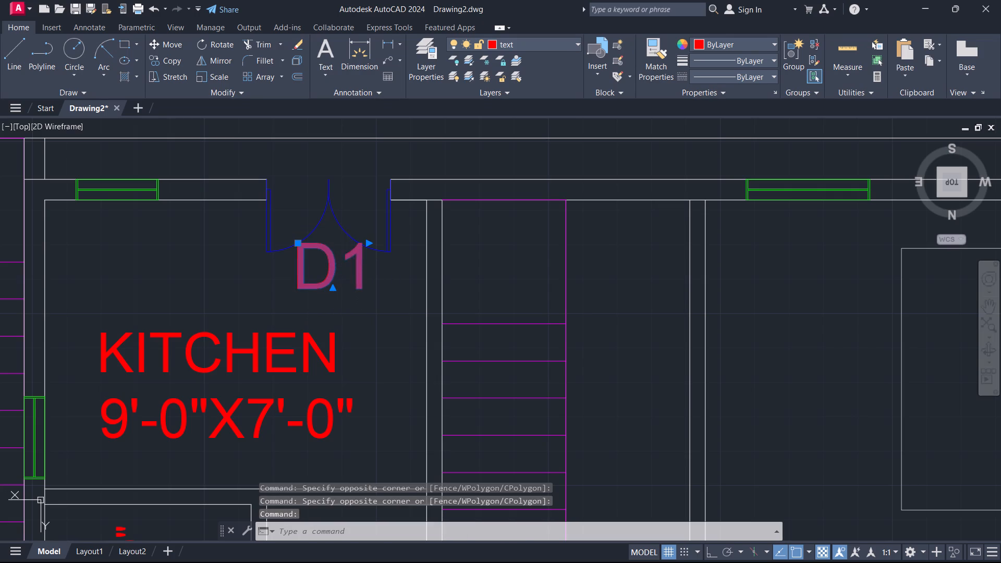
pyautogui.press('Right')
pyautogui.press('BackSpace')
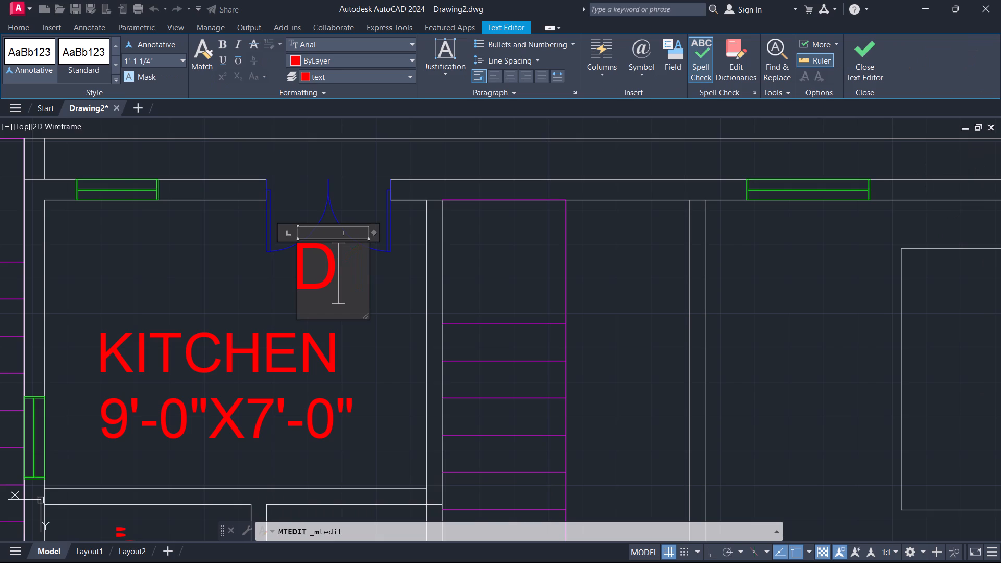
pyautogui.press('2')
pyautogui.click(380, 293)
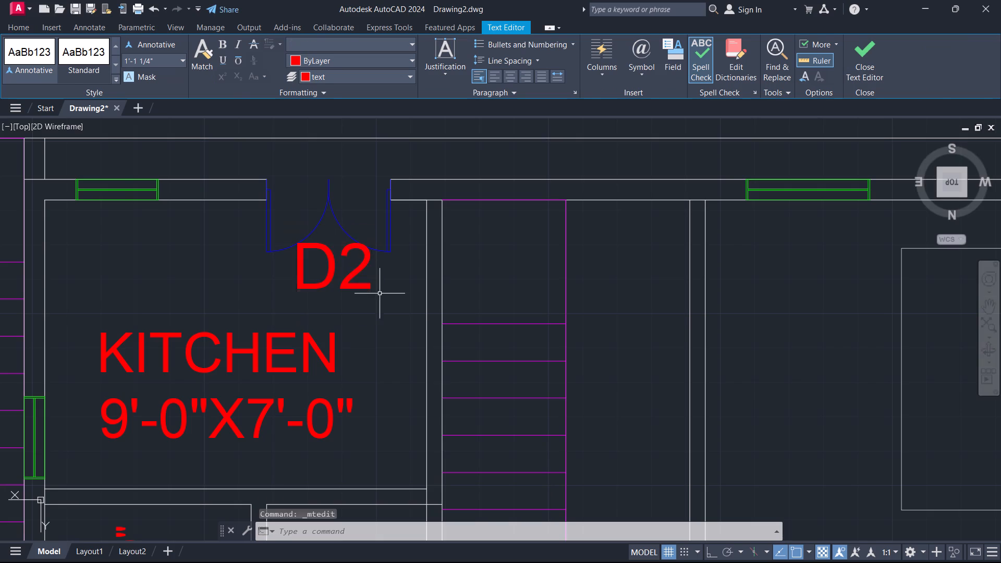
# Measure the width of the kitchen's double-door opening with a linear dimension, without placing the dimension.
pyautogui.click(389, 43)
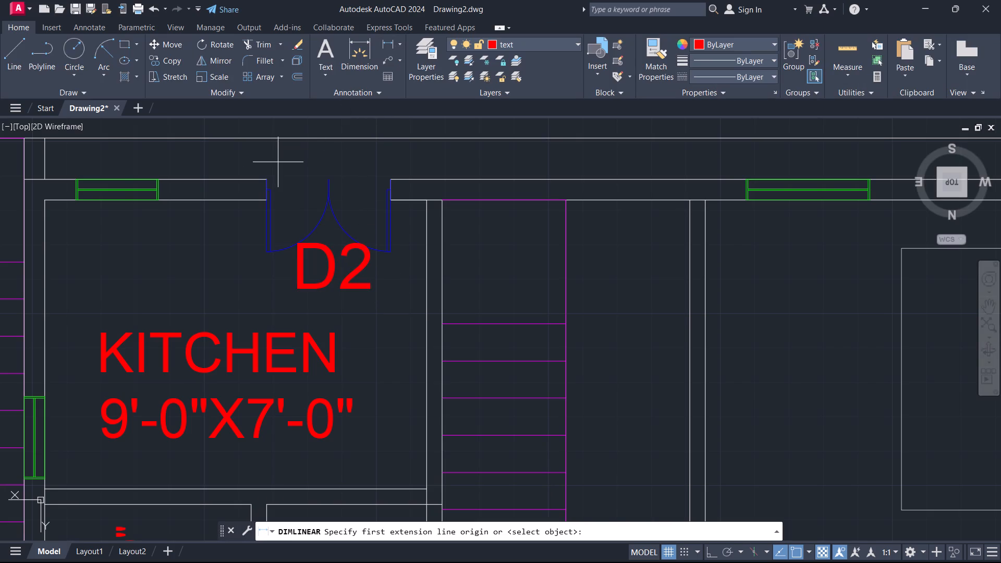
pyautogui.click(265, 177)
pyautogui.click(392, 177)
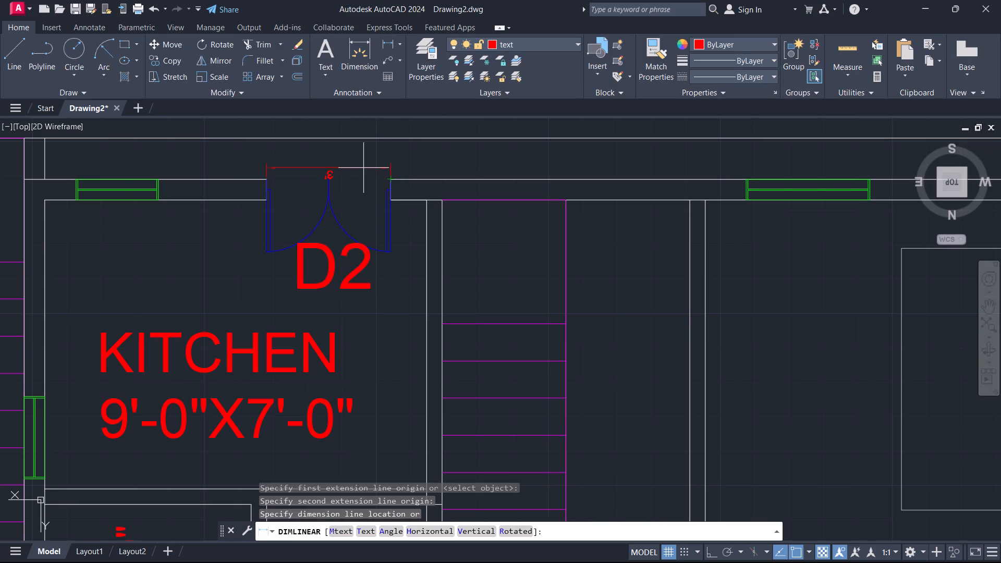
pyautogui.press('Escape')
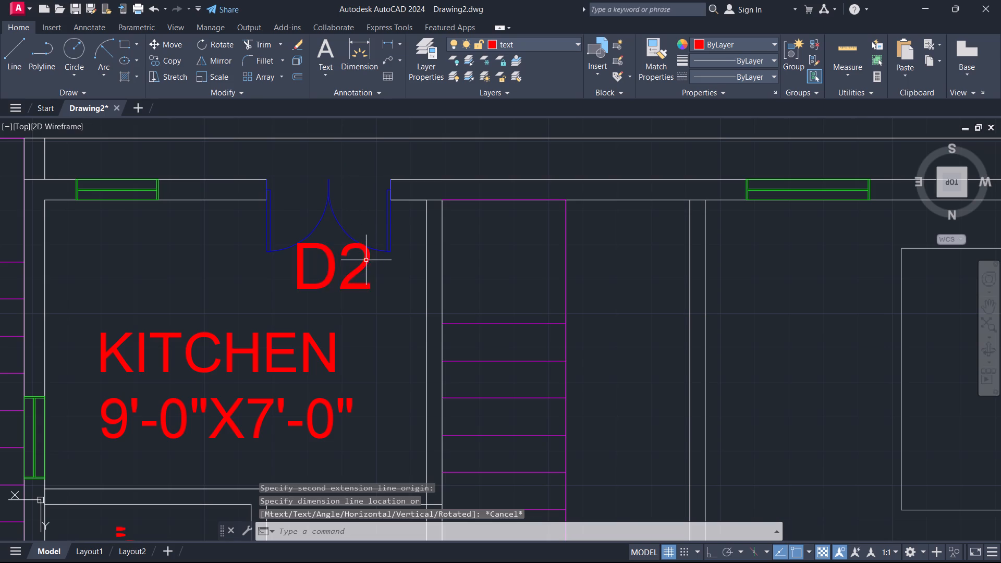
# Change the tag at the kitchen's double door to D5.
pyautogui.doubleClick(368, 260)
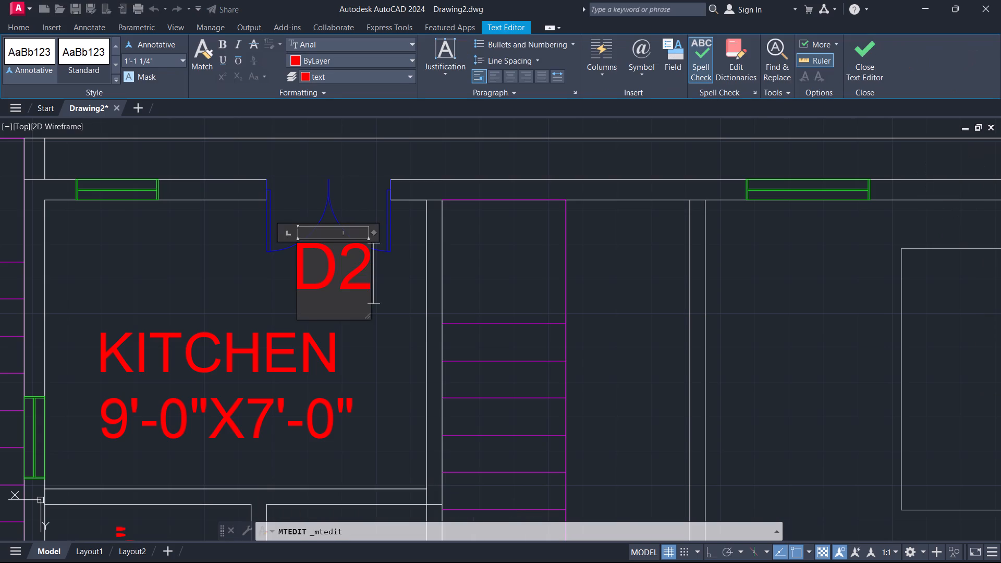
pyautogui.press('BackSpace')
pyautogui.scroll(-2, 379, 245)
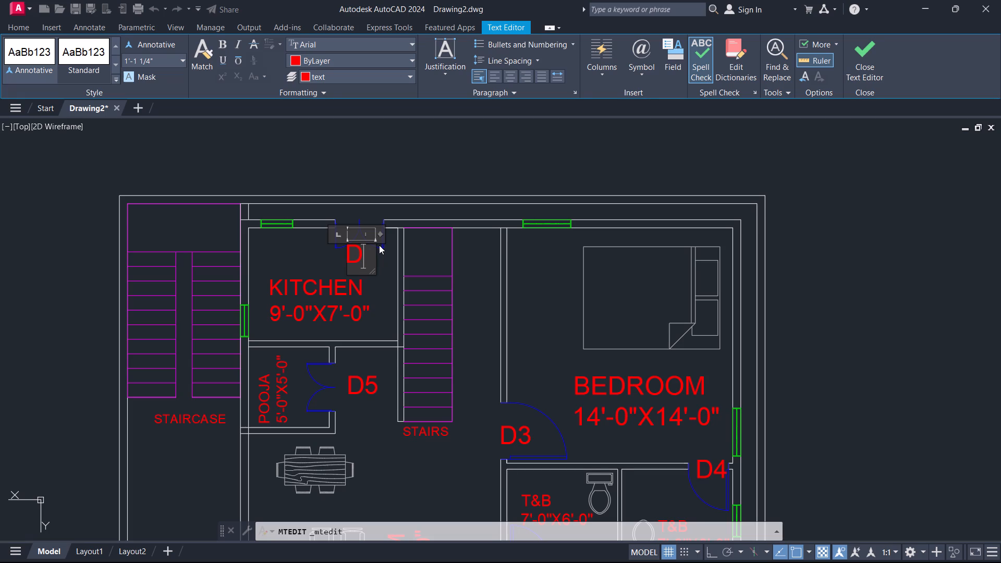
pyautogui.press('5')
pyautogui.click(383, 276)
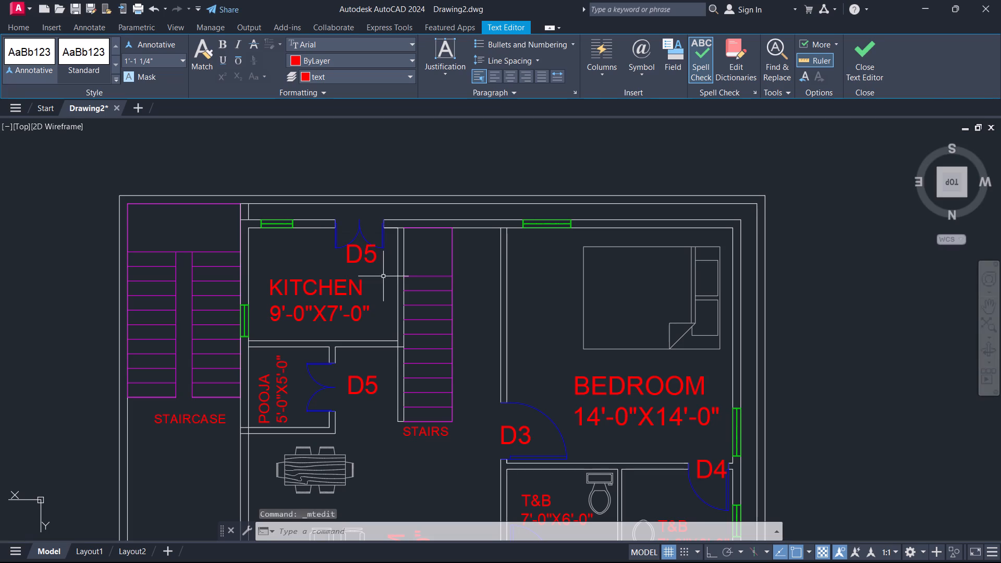
# Measure the living room's double-door opening in the home theater plan with a linear dimension, without placing the dimension.
pyautogui.scroll(-1, 362, 345)
pyautogui.moveTo(383, 408); pyautogui.dragTo(296, 227, button='middle')
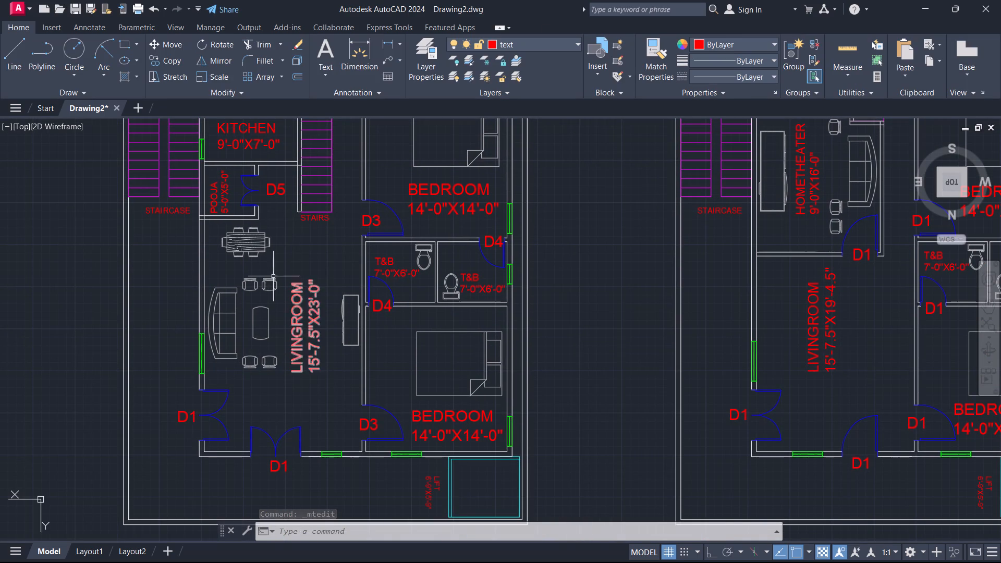
pyautogui.click(382, 41)
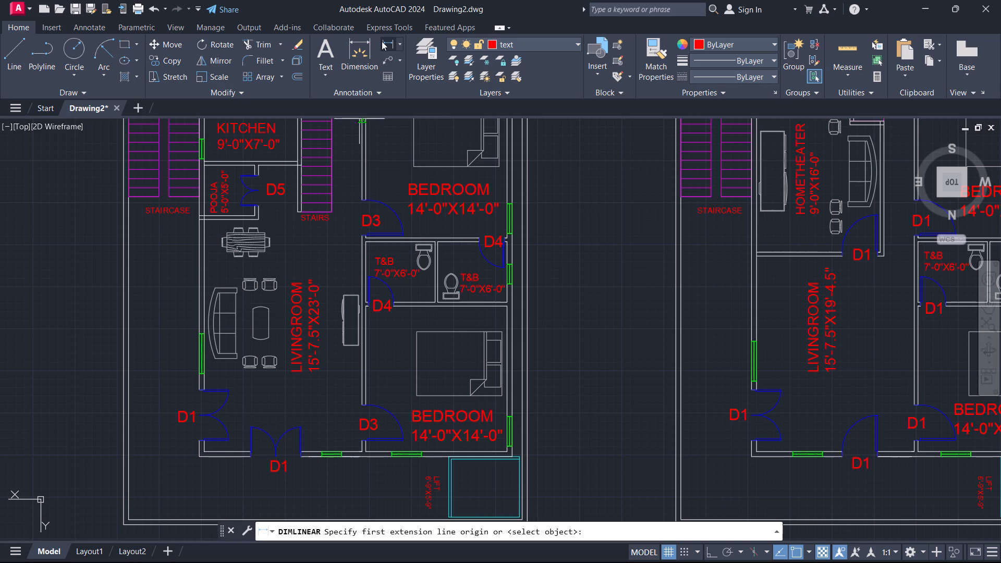
pyautogui.scroll(2, 708, 407)
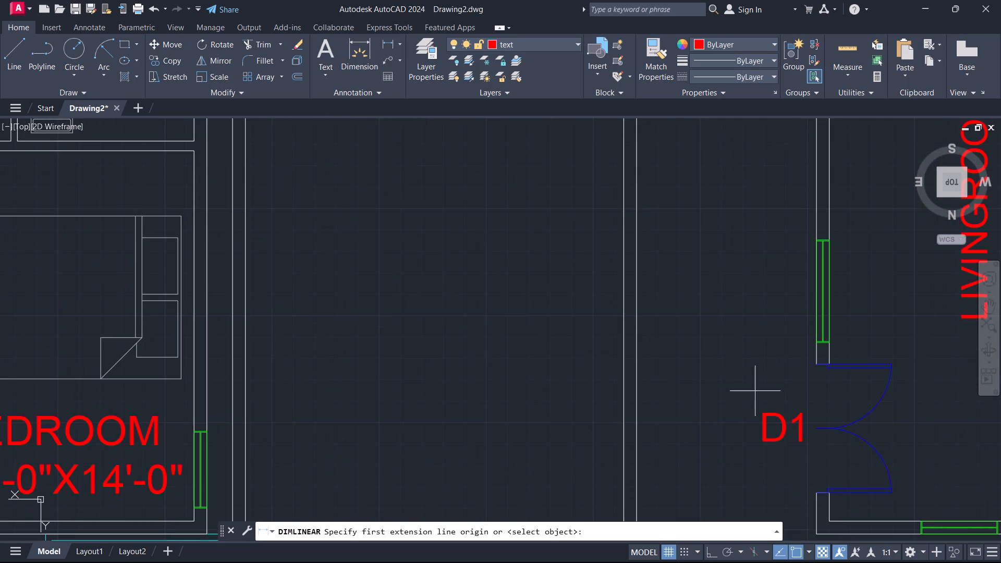
pyautogui.click(814, 367)
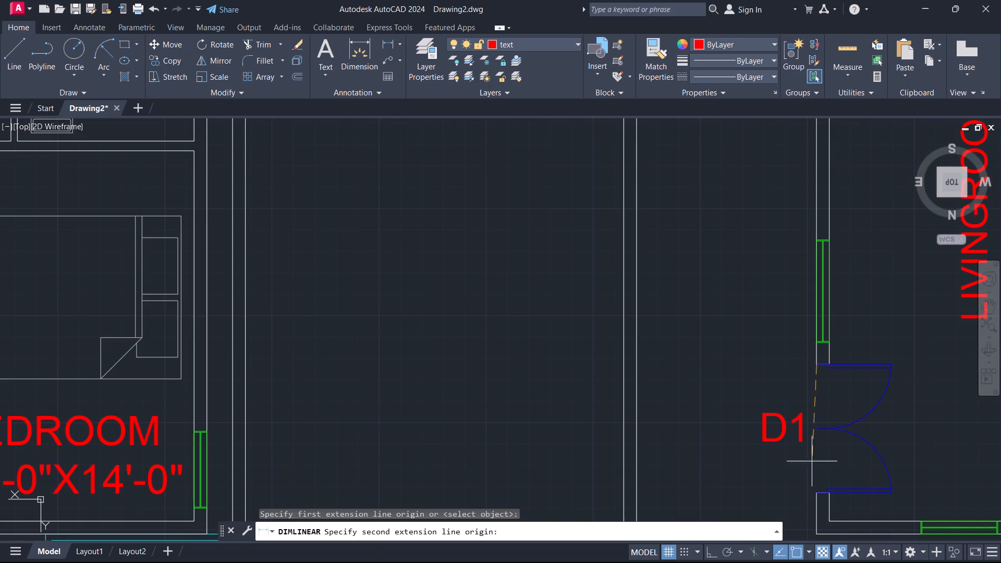
pyautogui.click(813, 493)
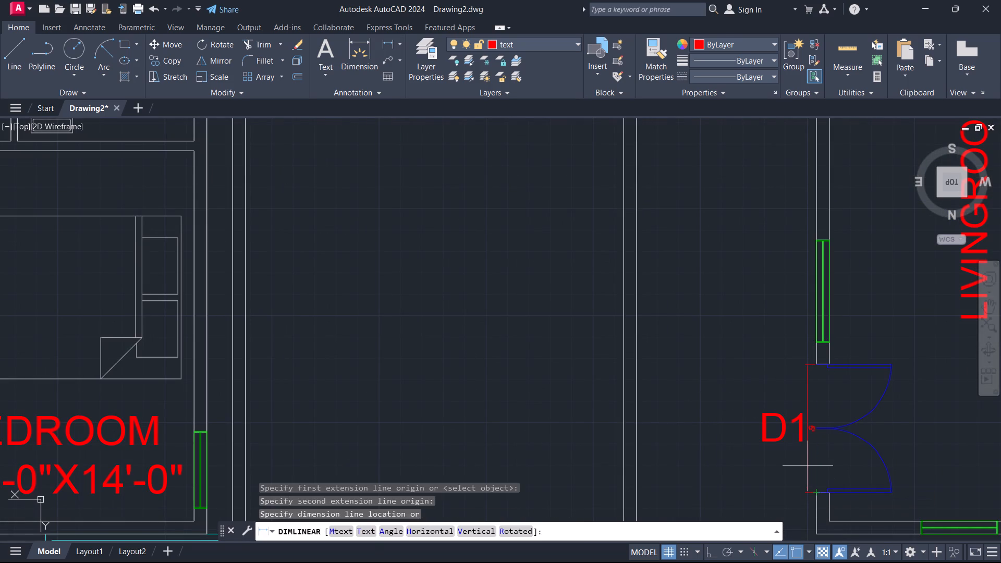
pyautogui.press('Escape')
# Change the tag at the living room's single outer door in the home theater plan to D3.
pyautogui.scroll(-2, 478, 302)
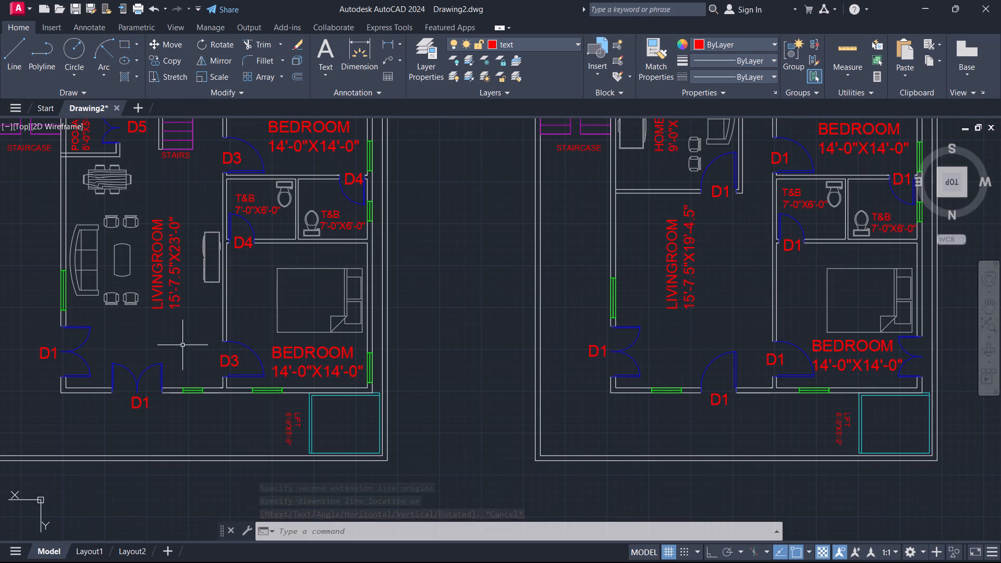
pyautogui.moveTo(180, 326); pyautogui.dragTo(185, 434, button='middle')
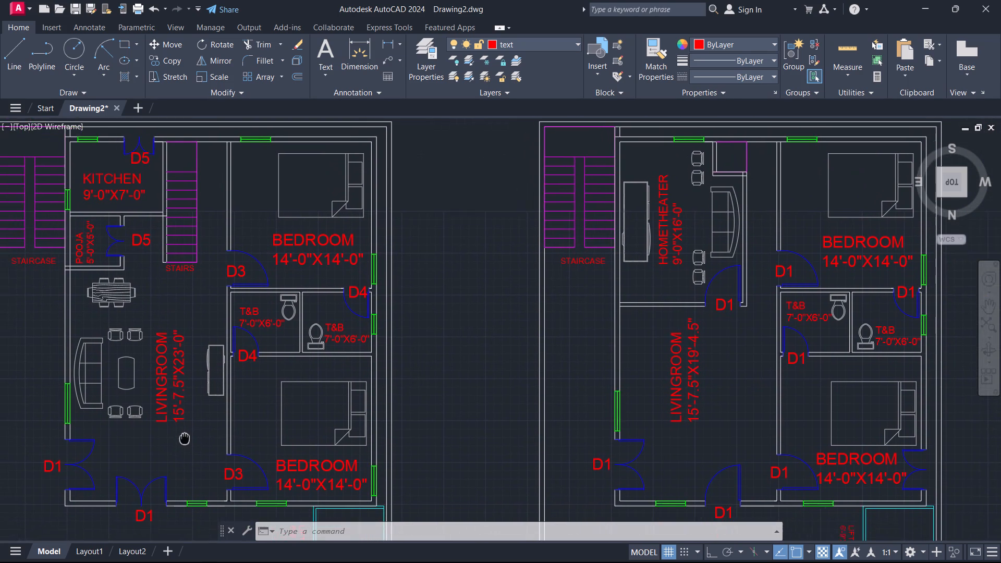
pyautogui.moveTo(185, 434); pyautogui.dragTo(186, 425, button='middle')
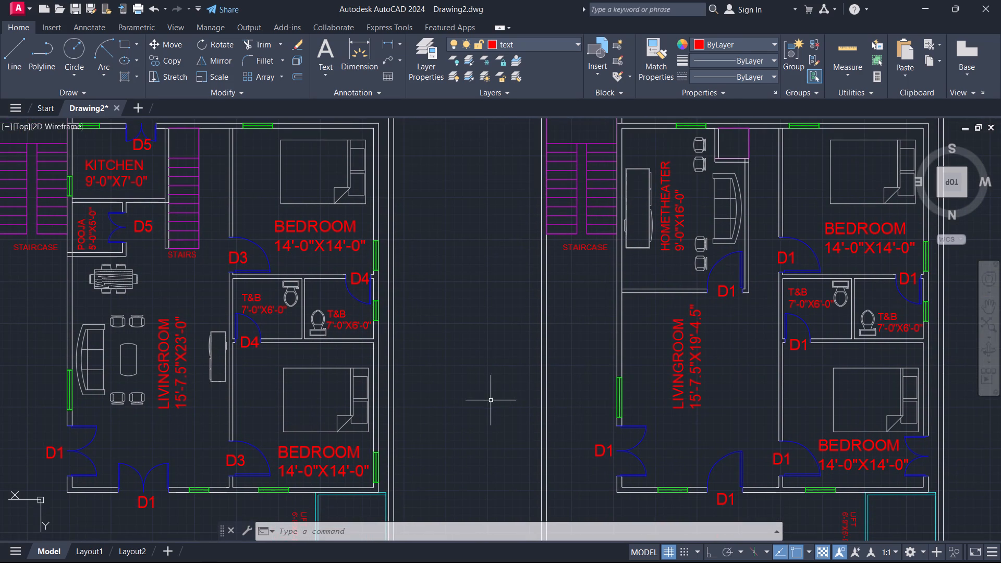
pyautogui.moveTo(479, 407); pyautogui.dragTo(312, 304, button='middle')
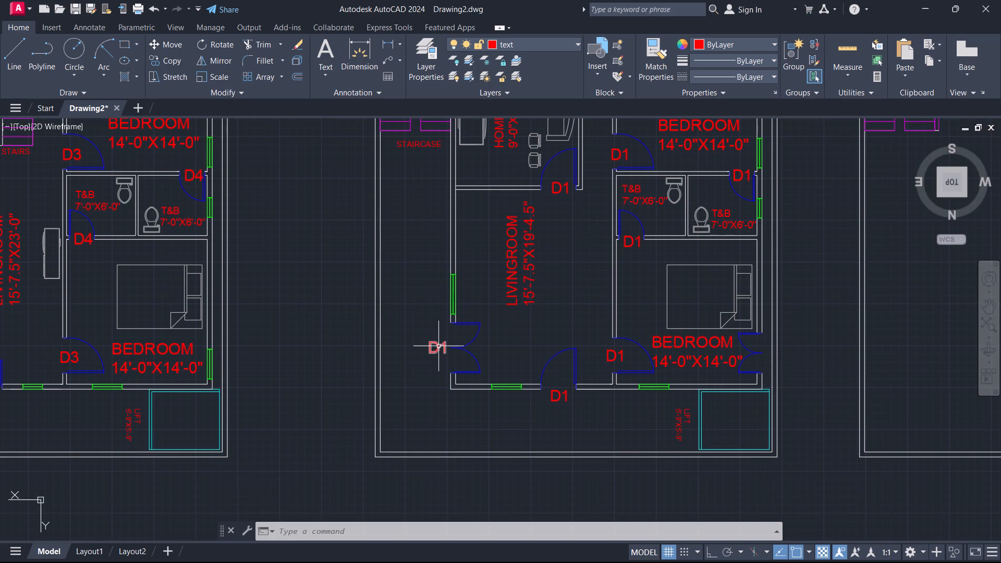
pyautogui.doubleClick(564, 396)
pyautogui.press('Right')
pyautogui.press('BackSpace')
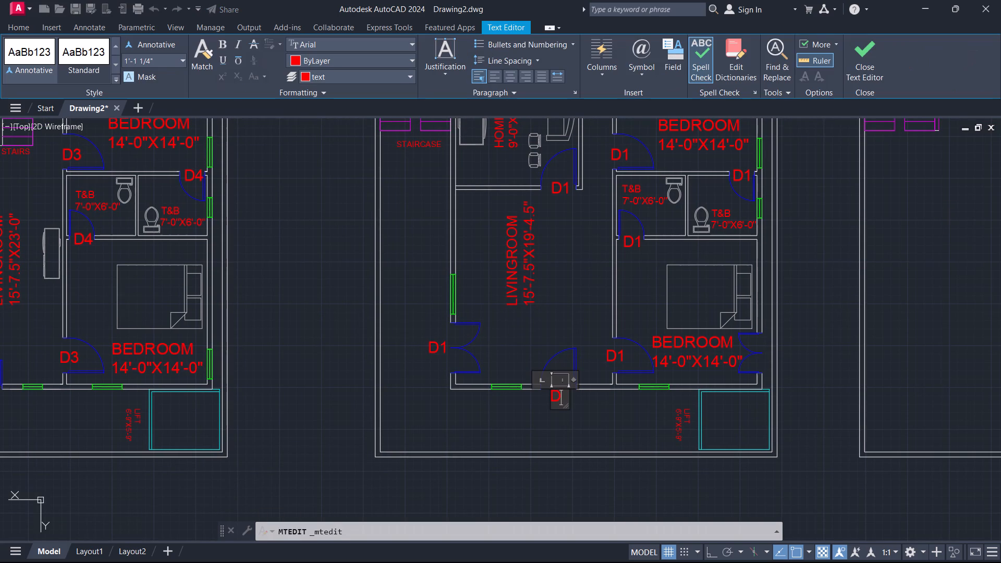
pyautogui.press('3')
# Change the tag at the door of the bedroom nearest the lift in the home theater plan to D3.
pyautogui.tripleClick(622, 354)
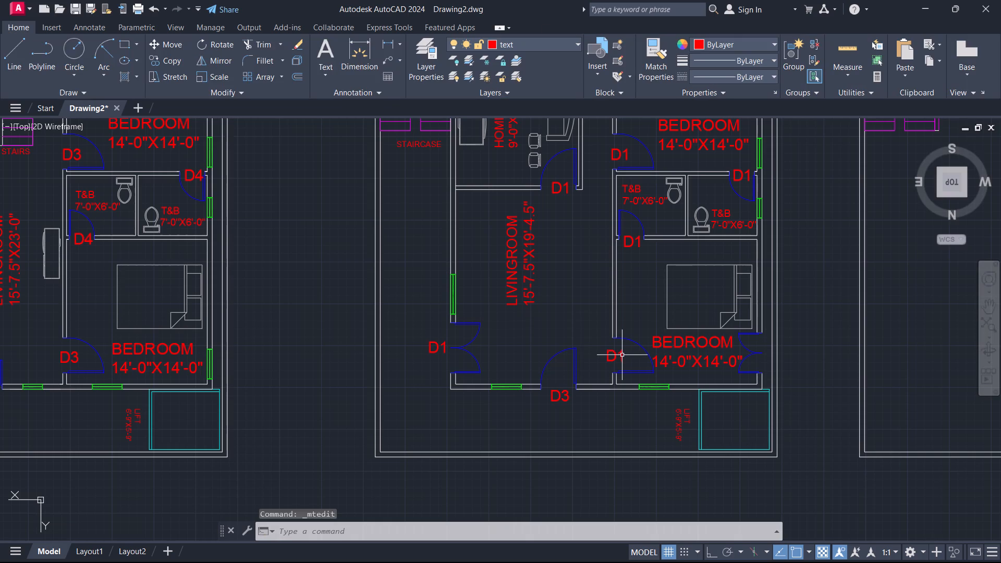
pyautogui.click(621, 356)
pyautogui.press('BackSpace')
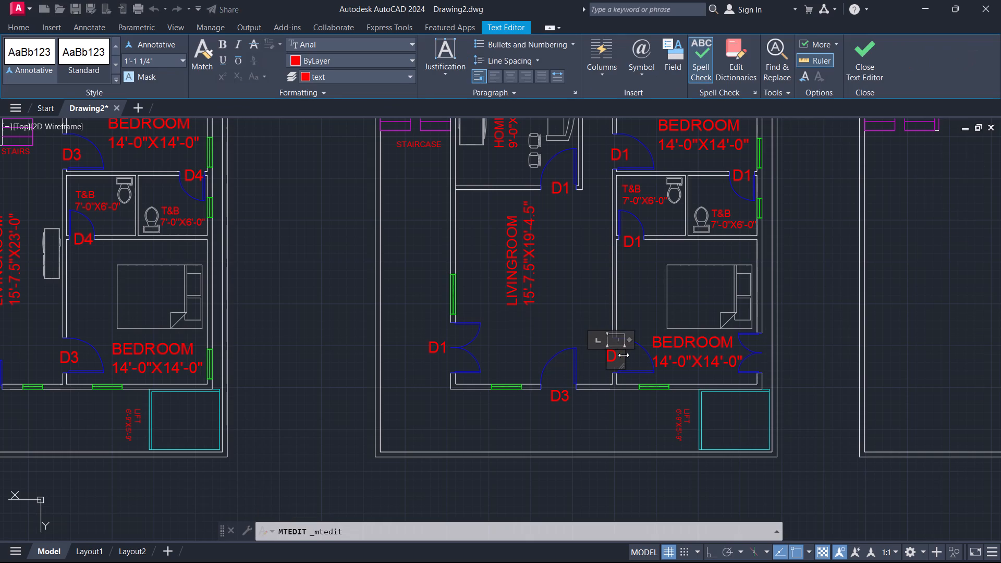
pyautogui.press('3')
# Change the tag at the T&B door opening to the bedroom nearest the lift in the home theater plan to D4.
pyautogui.doubleClick(629, 245)
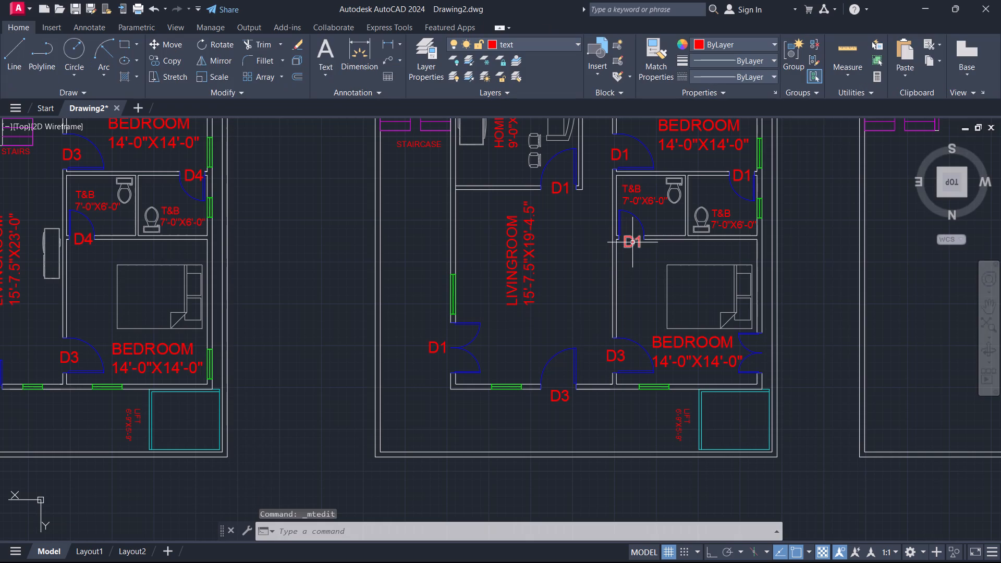
pyautogui.doubleClick(633, 242)
pyautogui.press('Right')
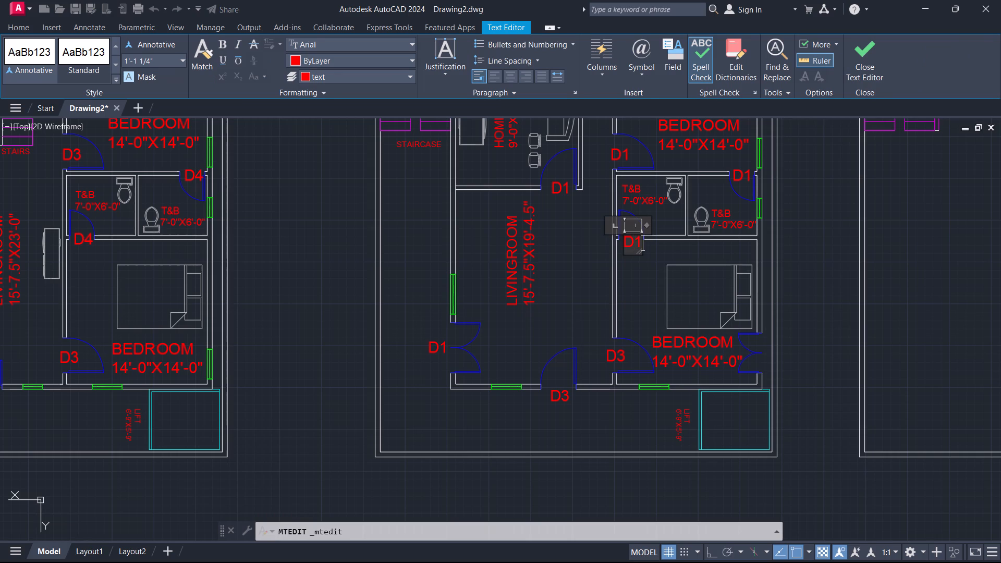
pyautogui.press('BackSpace')
pyautogui.press('4')
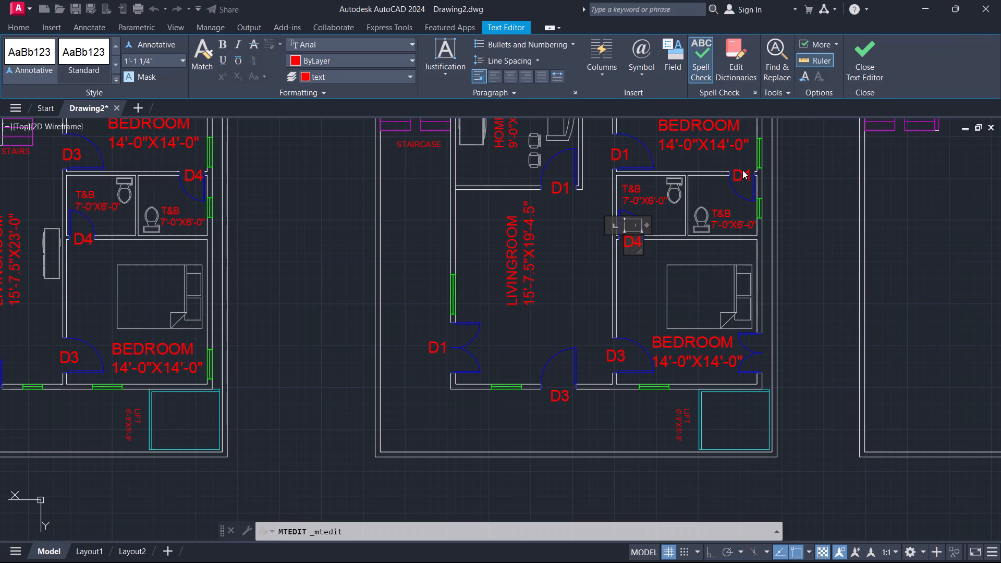
# Change the tag at the other T&B's door, off the far bedroom in the home theater plan, to D4.
pyautogui.doubleClick(738, 173)
pyautogui.doubleClick(741, 171)
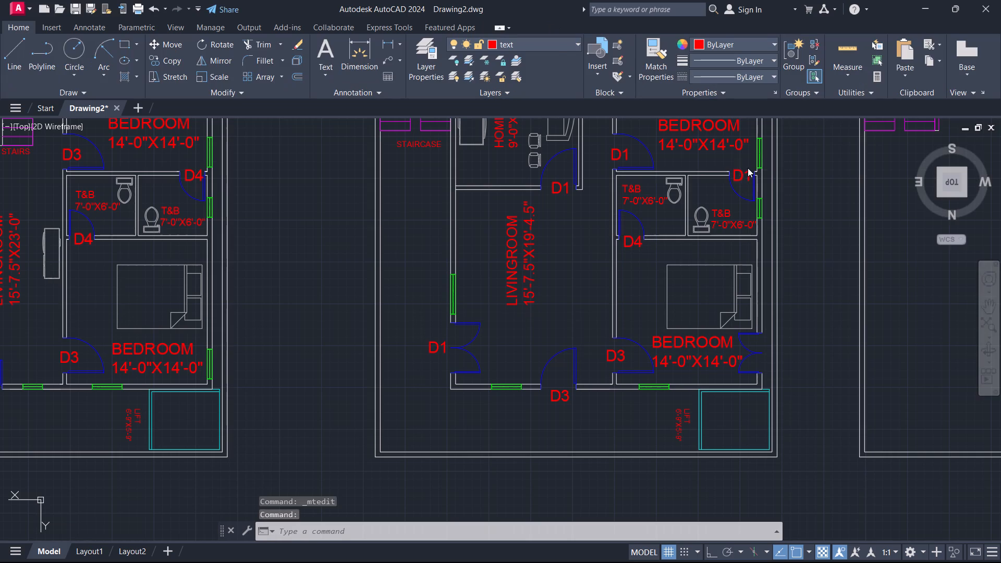
pyautogui.press('Right')
pyautogui.press('BackSpace')
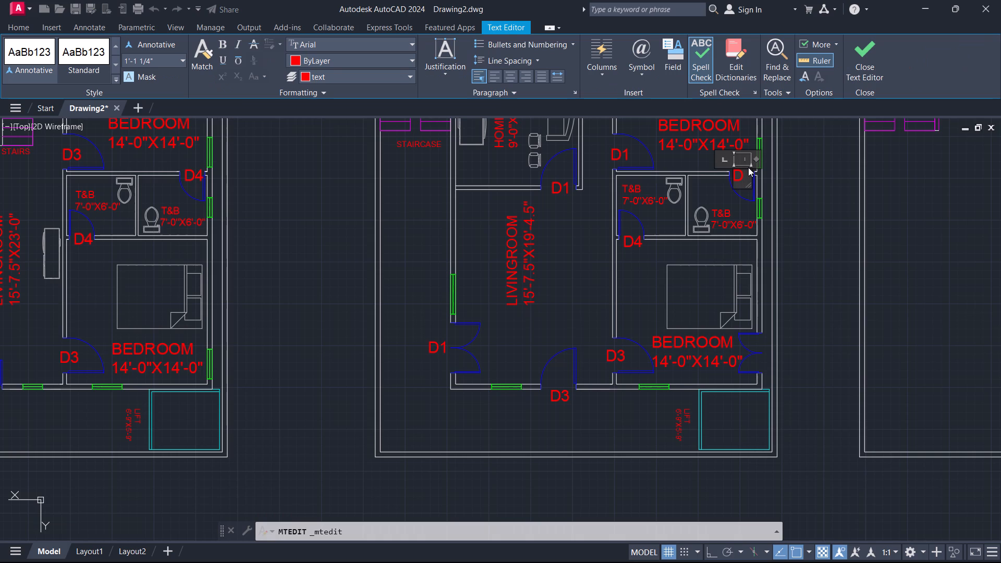
pyautogui.press('4')
# Change the tag at the door of the bedroom farther from the lift in the home theater plan to D3.
pyautogui.doubleClick(625, 153)
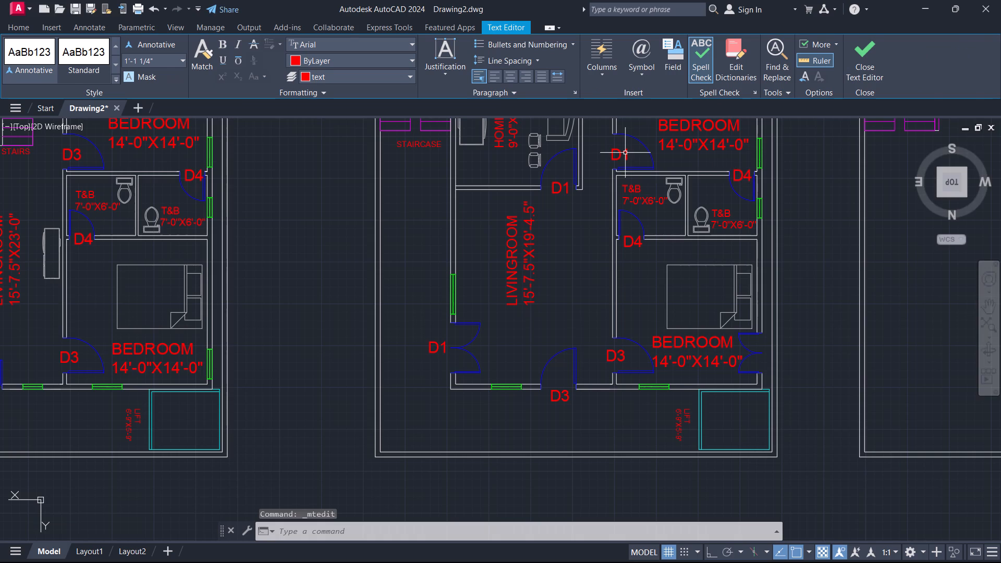
pyautogui.doubleClick(628, 152)
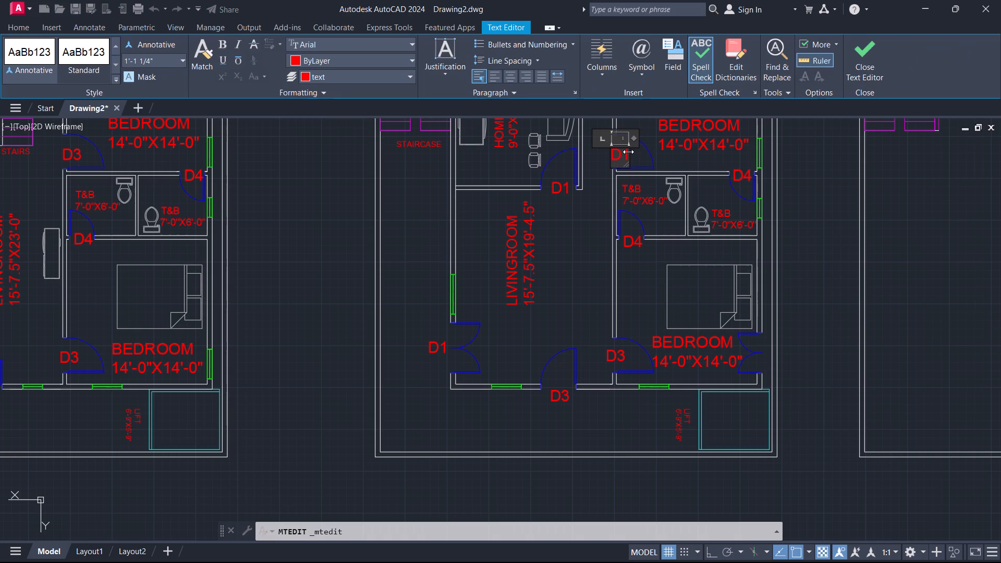
pyautogui.press('BackSpace')
pyautogui.press('3')
# Change the tag at the door between the home theater and the living room to D3.
pyautogui.moveTo(578, 242); pyautogui.dragTo(596, 313, button='middle')
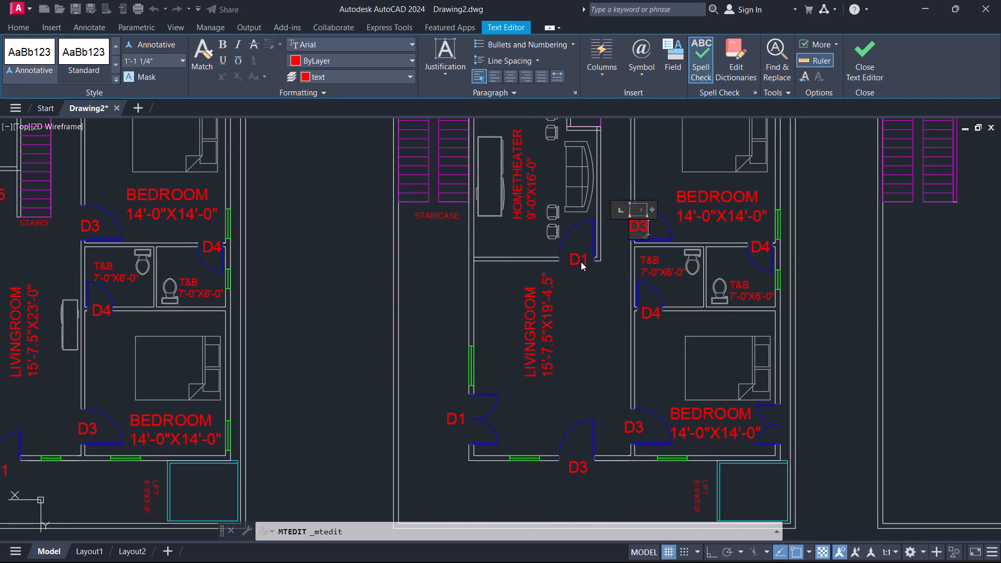
pyautogui.doubleClick(585, 258)
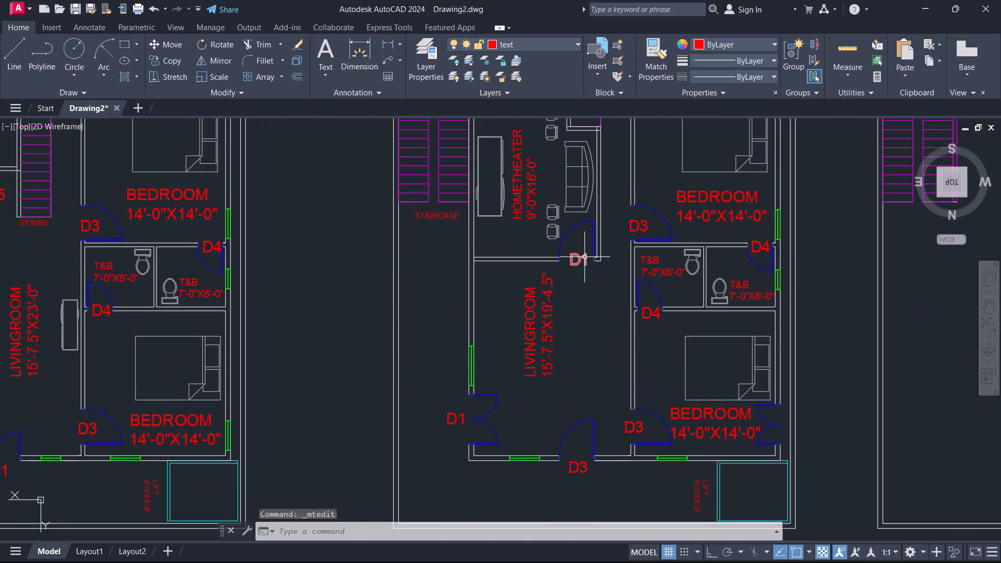
pyautogui.doubleClick(584, 257)
pyautogui.press('Right')
pyautogui.press('BackSpace')
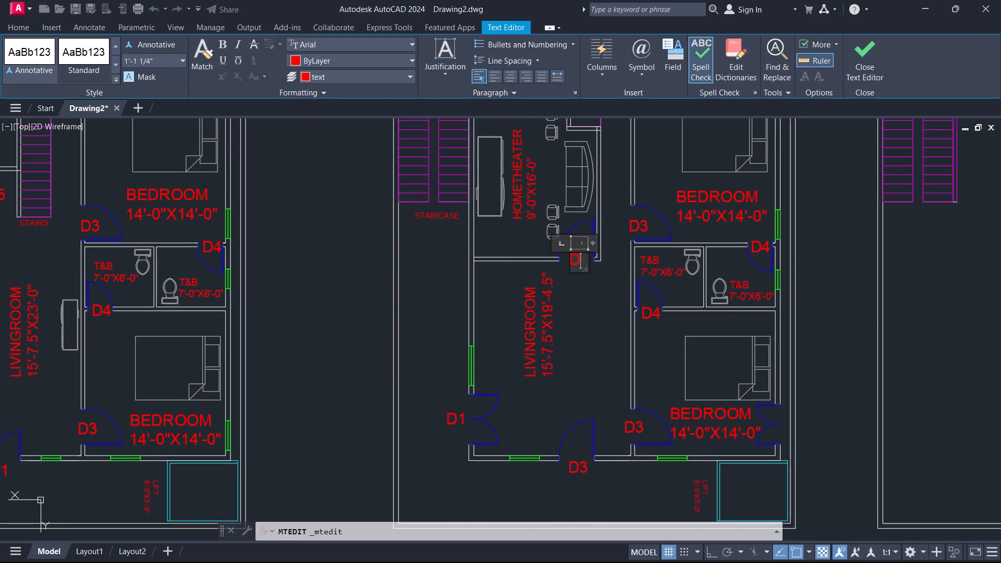
pyautogui.press('3')
pyautogui.click(594, 319)
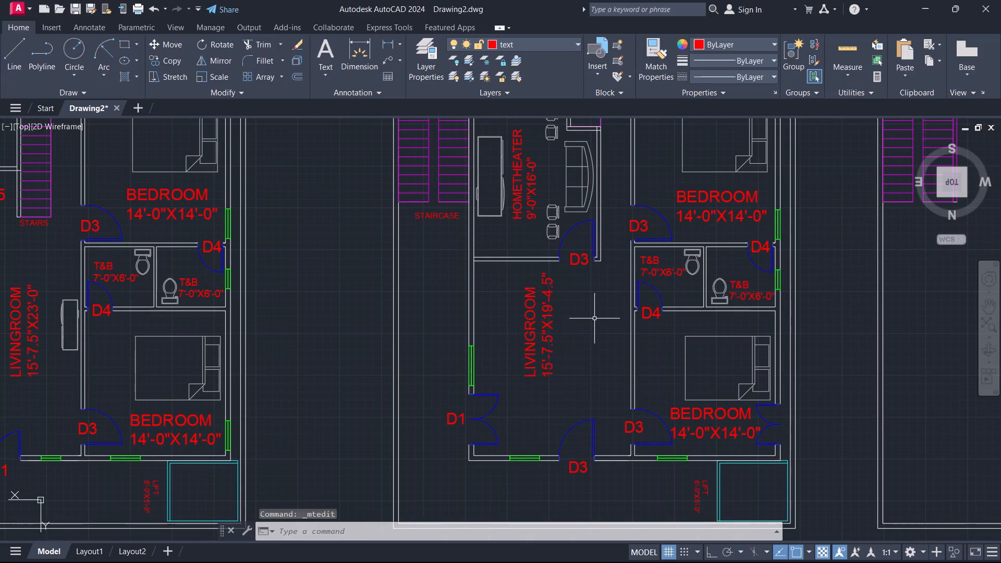
# Copy the D3 tag from the door of the bedroom nearest the lift to that bedroom's outer double door.
pyautogui.scroll(1, 663, 441)
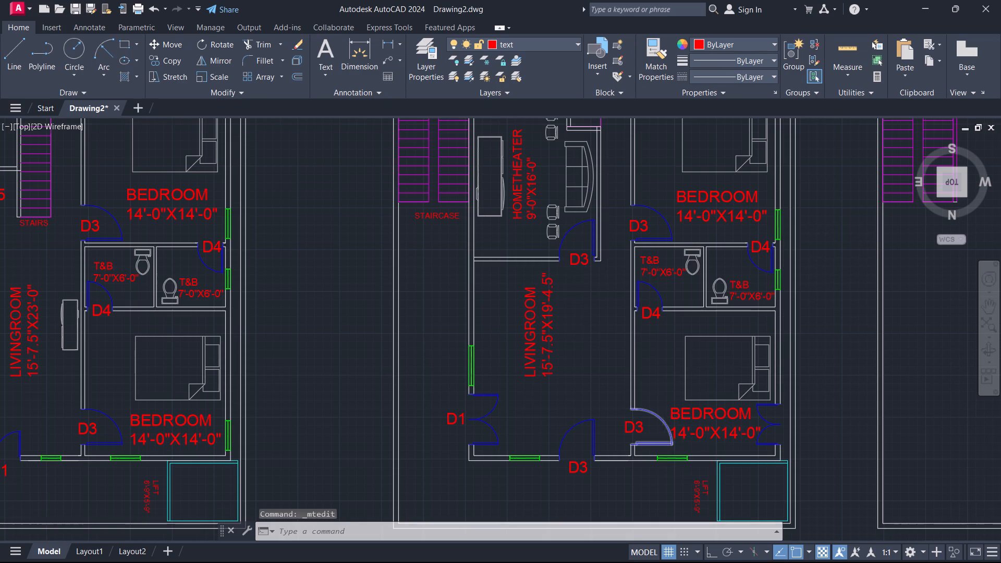
pyautogui.click(631, 421)
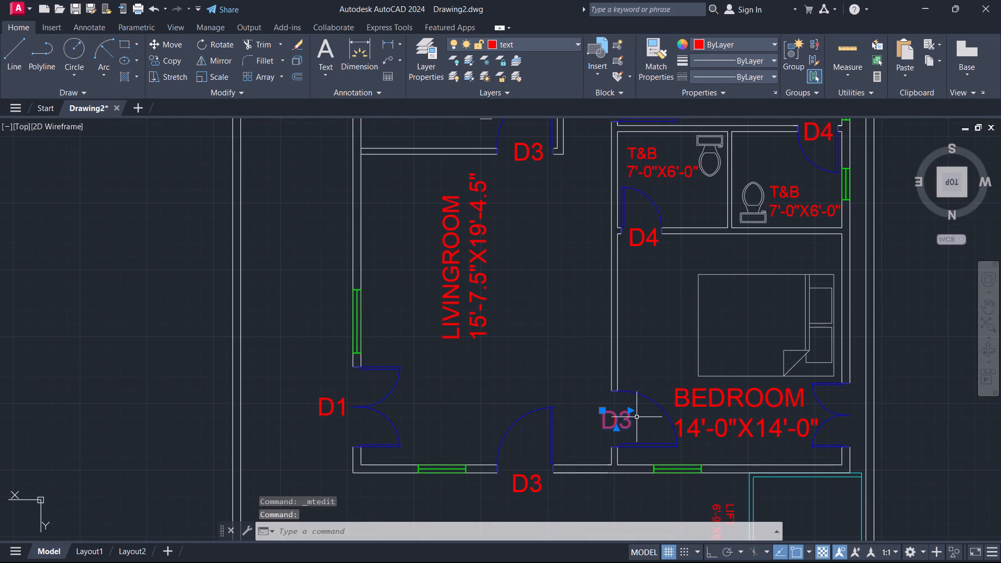
pyautogui.write('CO')
pyautogui.press('Return')
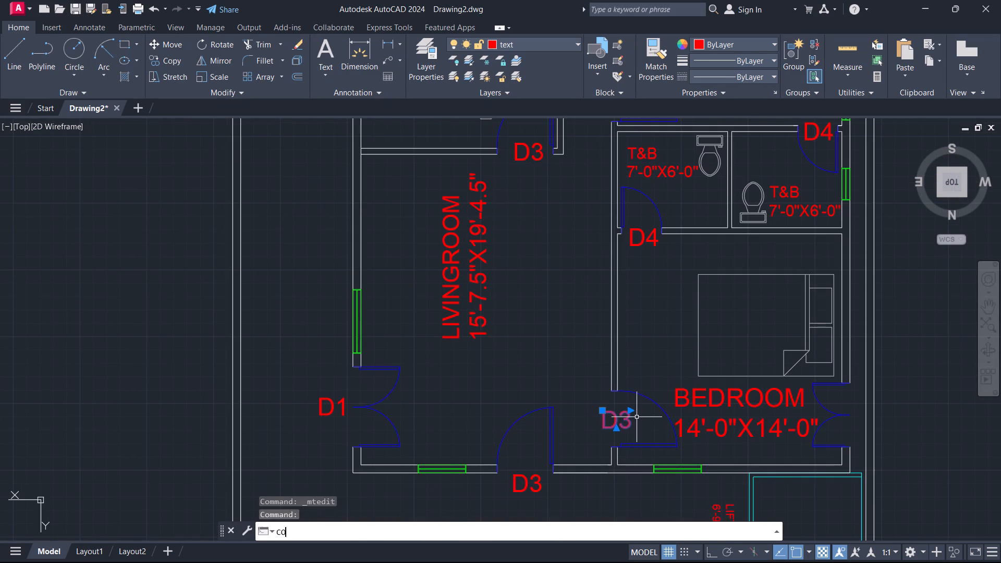
pyautogui.click(601, 411)
pyautogui.scroll(2, 829, 388)
pyautogui.click(833, 395)
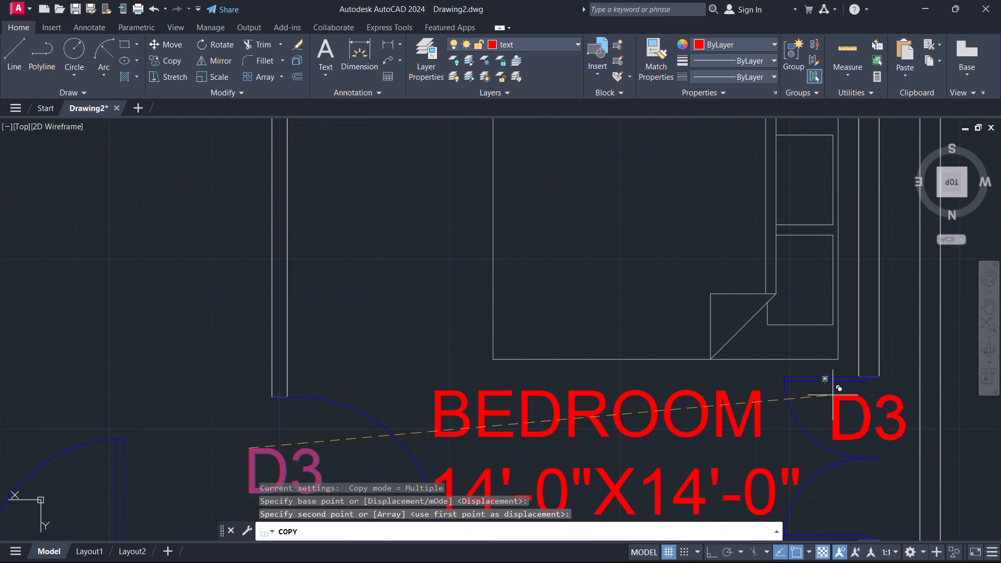
pyautogui.press('Escape')
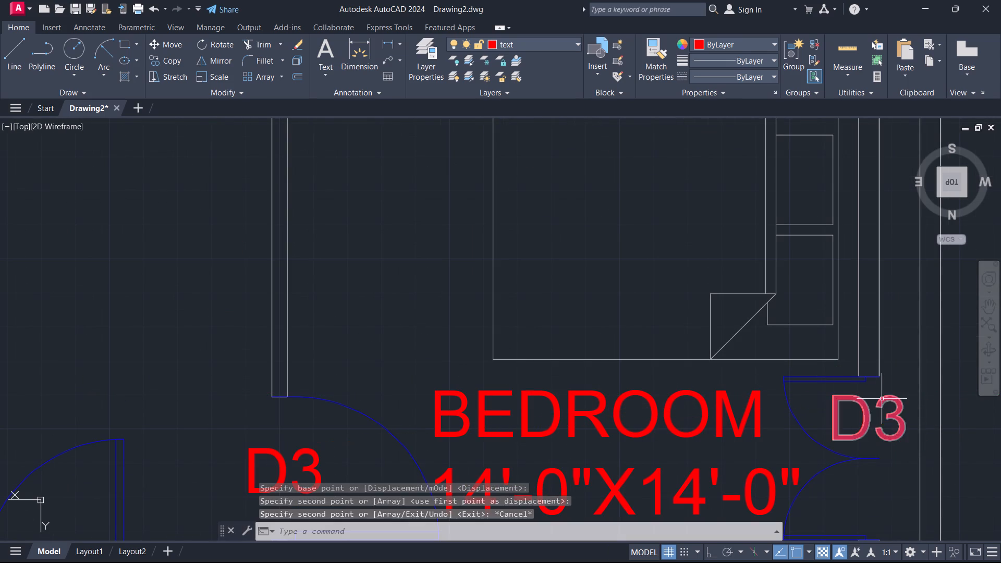
# Change the copied tag at the bedroom's outer double door to D2.
pyautogui.doubleClick(883, 398)
pyautogui.press('Right')
pyautogui.press('BackSpace')
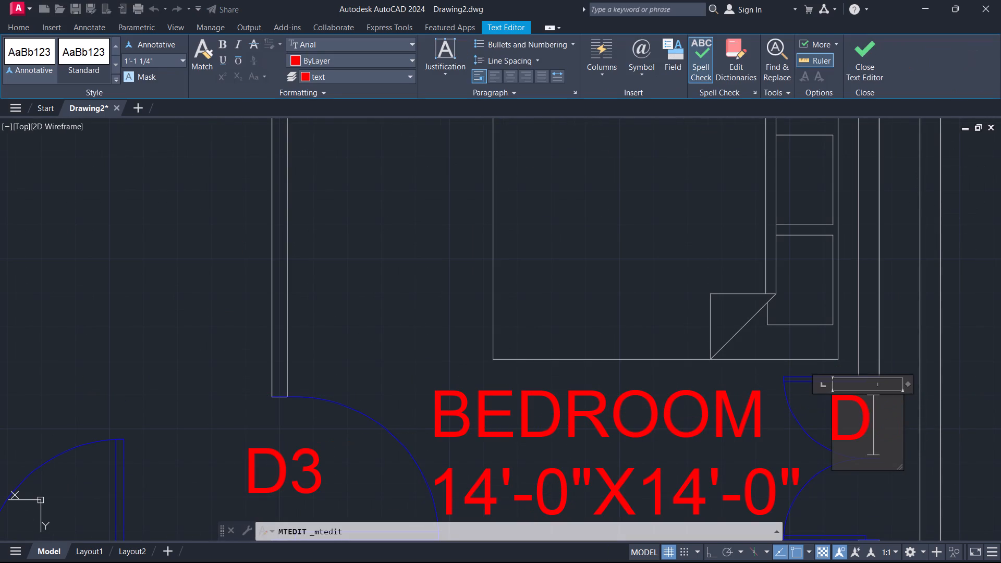
pyautogui.press('2')
pyautogui.press('Escape')
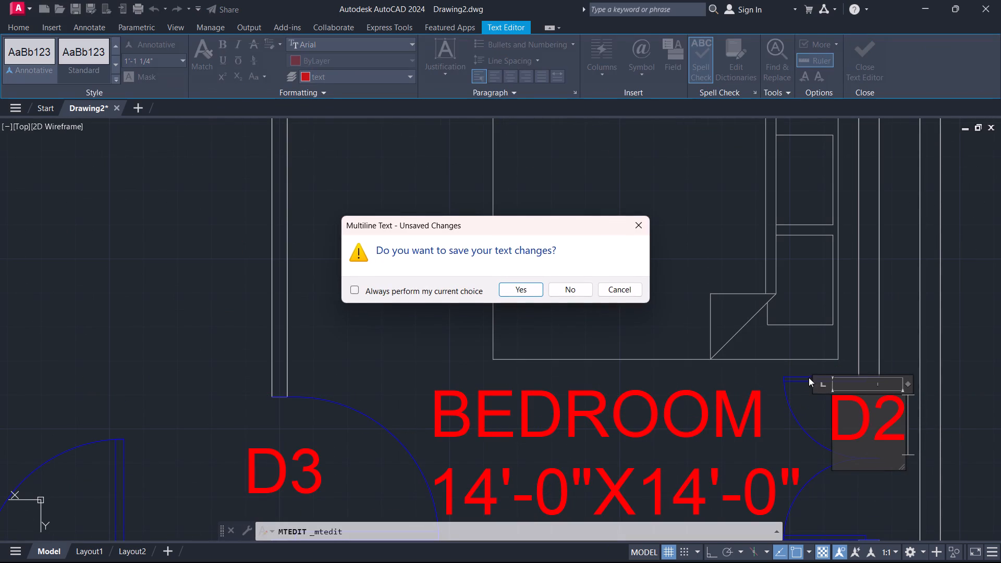
pyautogui.click(521, 290)
# Check the door tags across the furnished floor plans, including around the home theater plan's bedrooms.
pyautogui.scroll(-2, 570, 270)
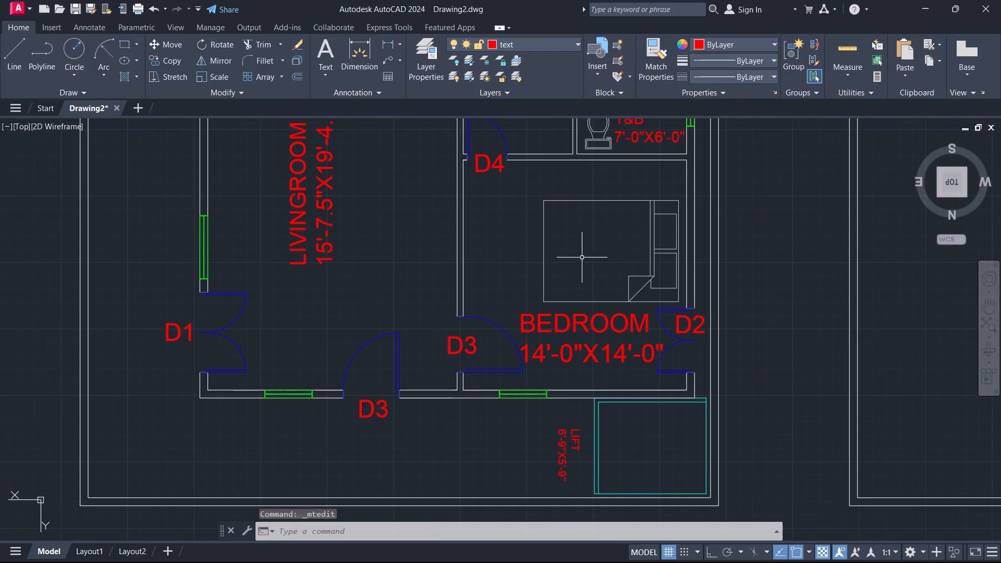
pyautogui.scroll(-1, 585, 256)
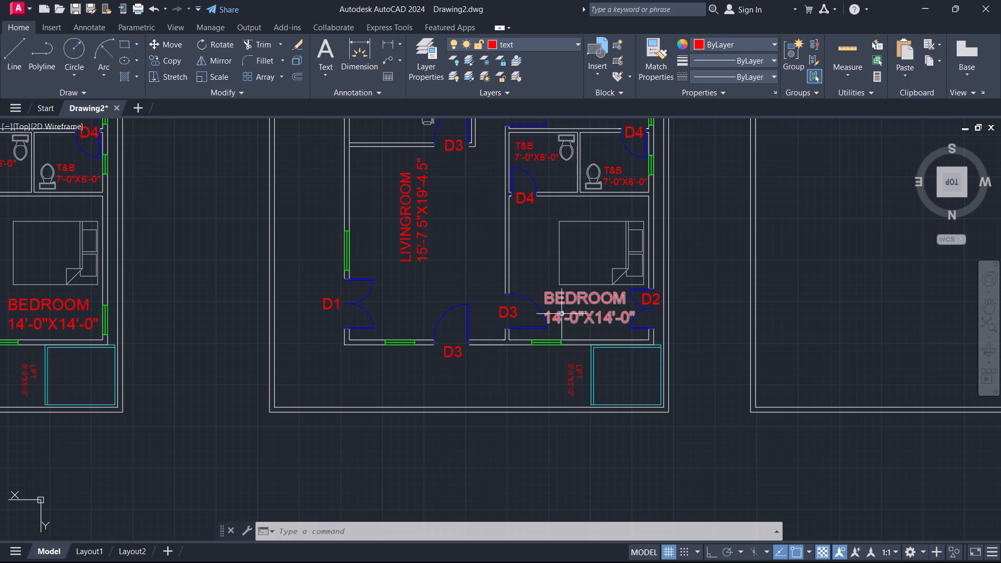
pyautogui.scroll(-1, 509, 296)
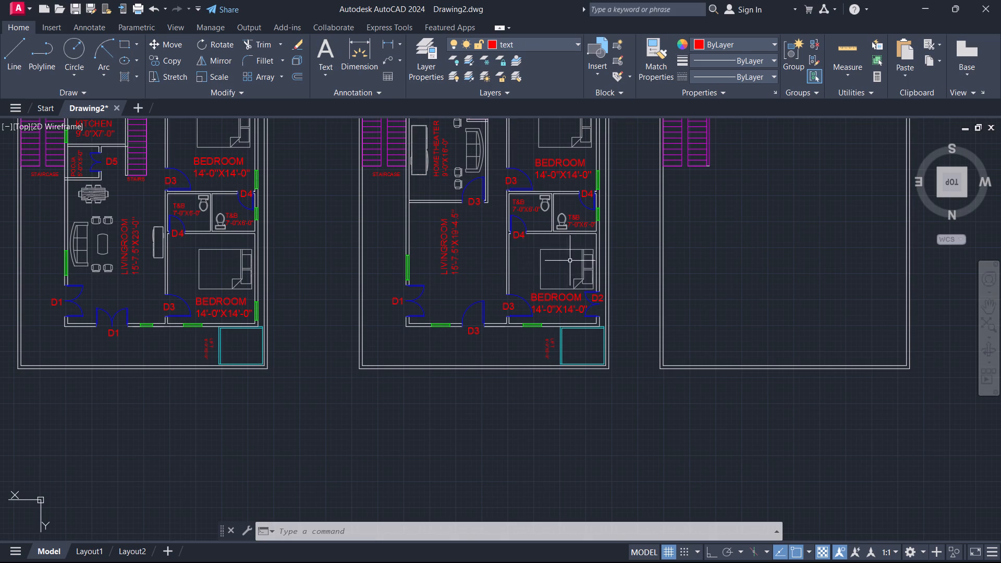
pyautogui.moveTo(565, 264); pyautogui.dragTo(534, 380, button='middle')
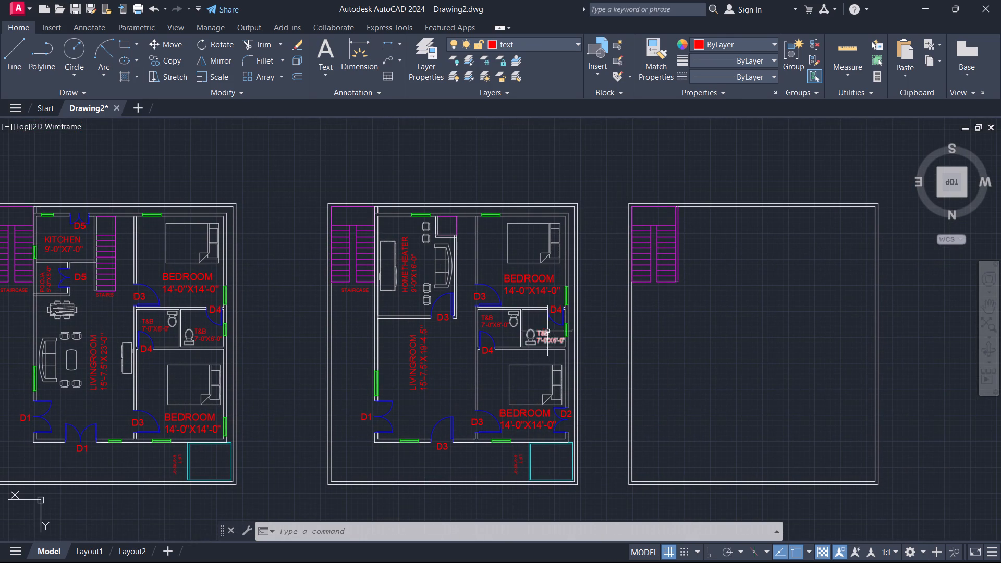
pyautogui.scroll(3, 547, 282)
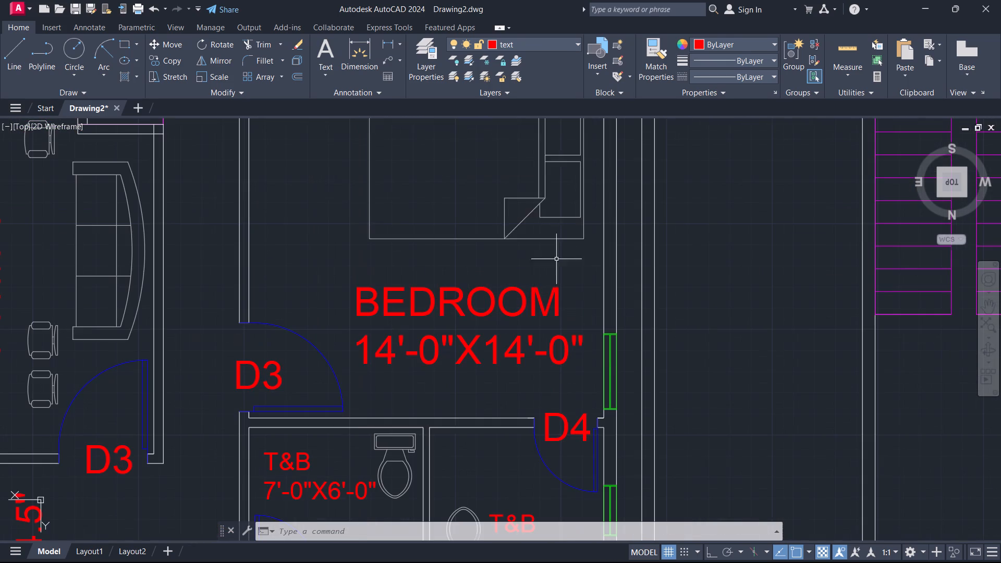
pyautogui.scroll(-1, 584, 234)
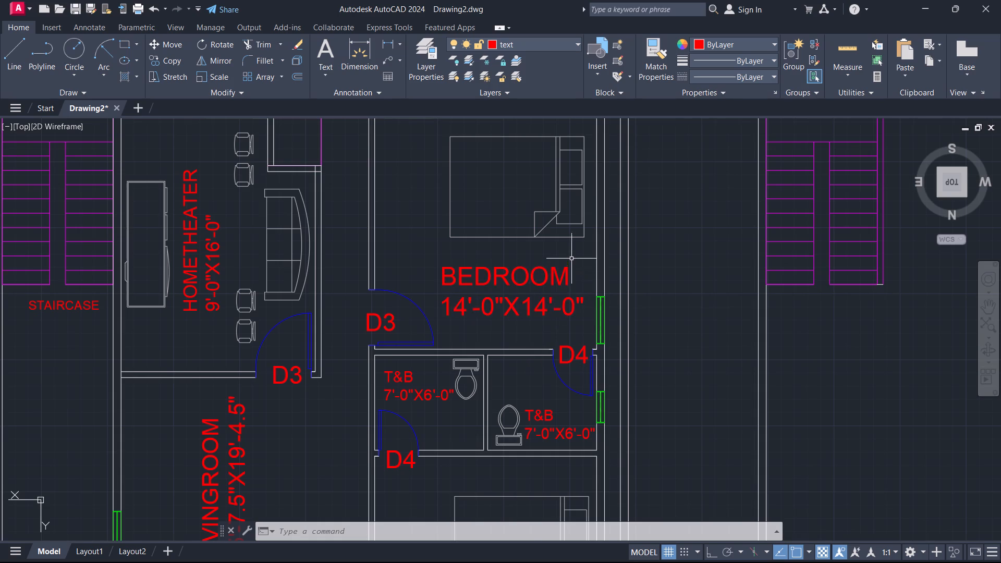
pyautogui.scroll(-2, 574, 255)
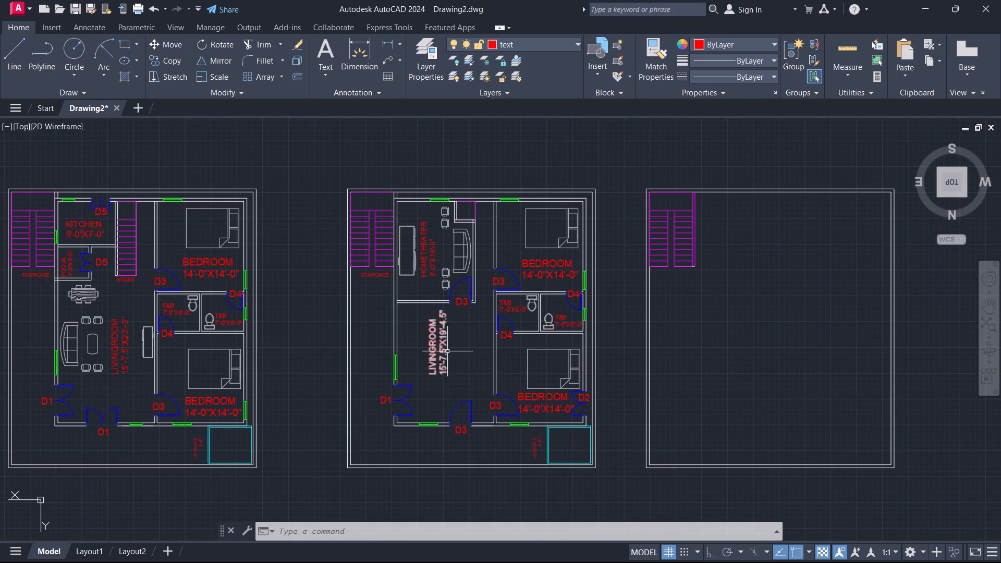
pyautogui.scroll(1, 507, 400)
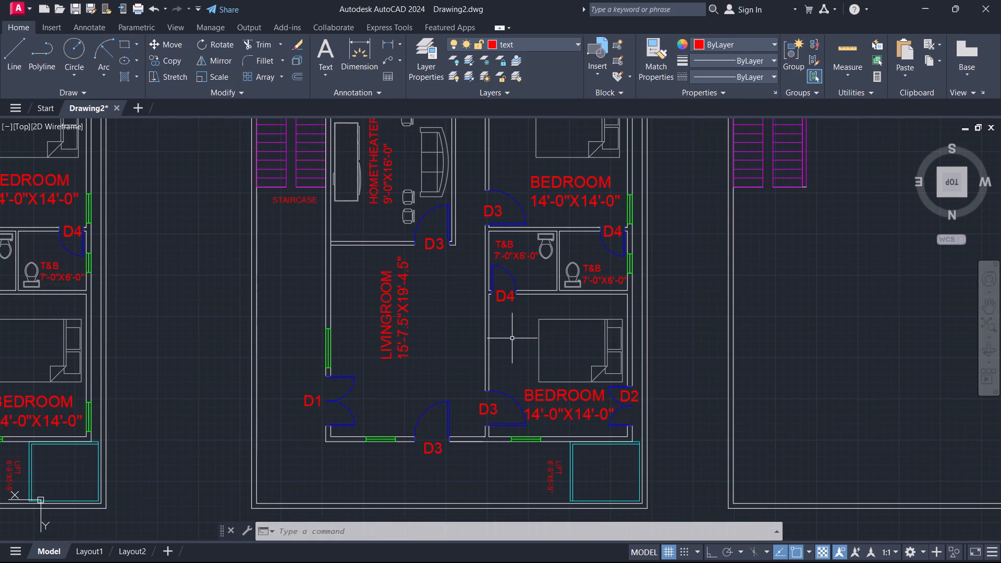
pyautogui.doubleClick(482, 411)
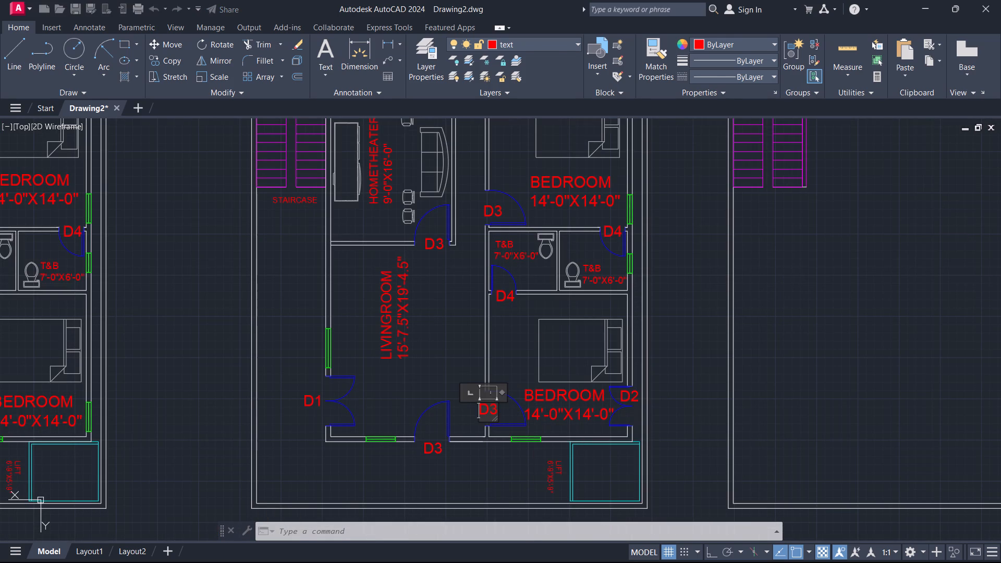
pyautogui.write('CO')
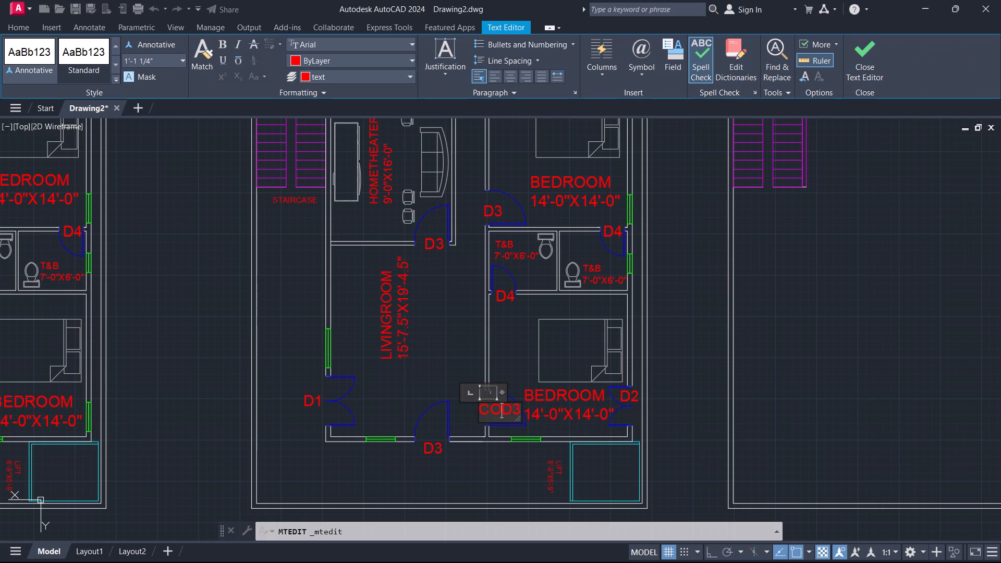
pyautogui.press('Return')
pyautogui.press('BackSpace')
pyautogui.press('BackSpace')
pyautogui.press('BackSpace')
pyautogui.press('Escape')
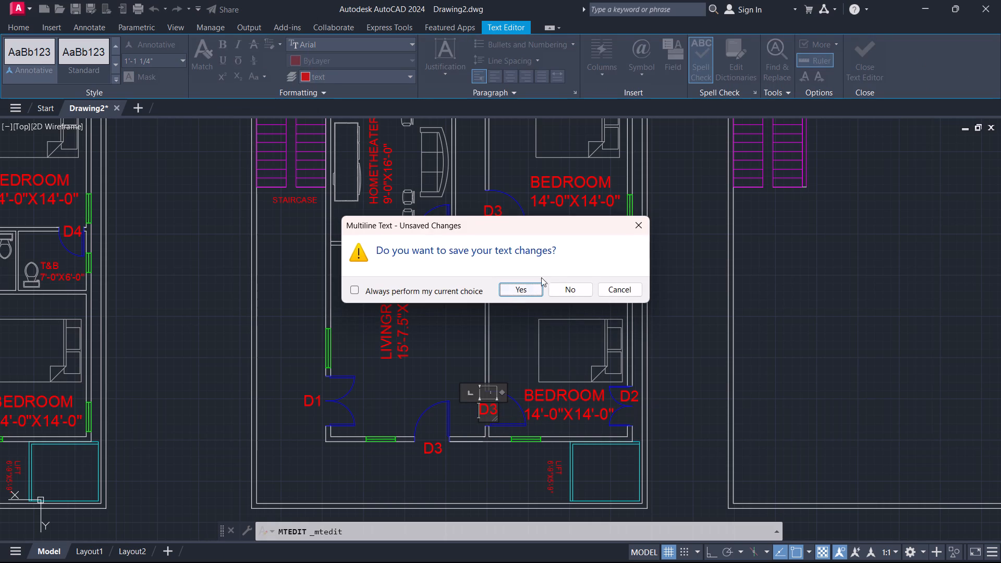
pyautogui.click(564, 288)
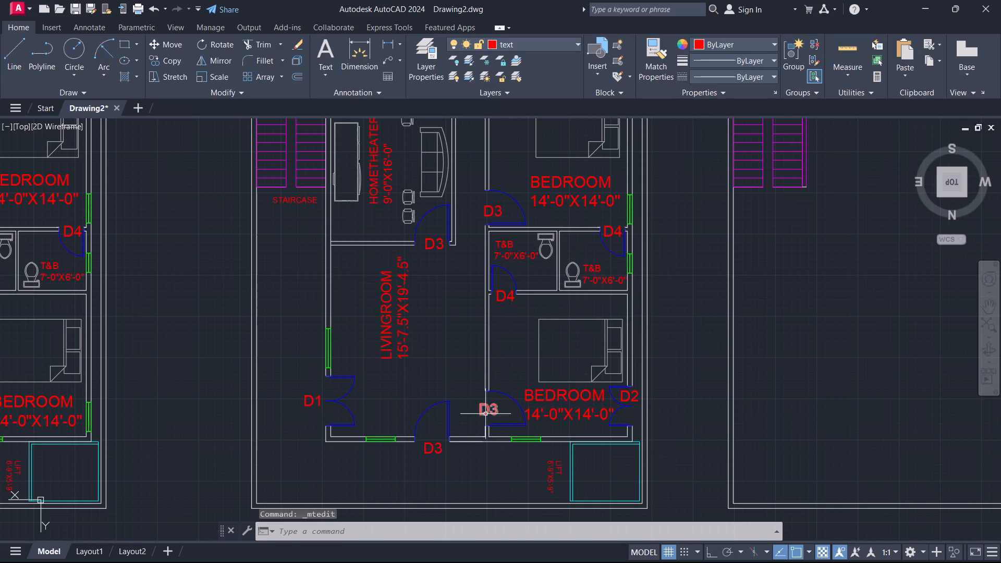
# Copy the D3 tag from the home theater plan's bedroom door nearest the lift to the larger room's door in the two-room plan.
pyautogui.click(485, 413)
pyautogui.write('CO')
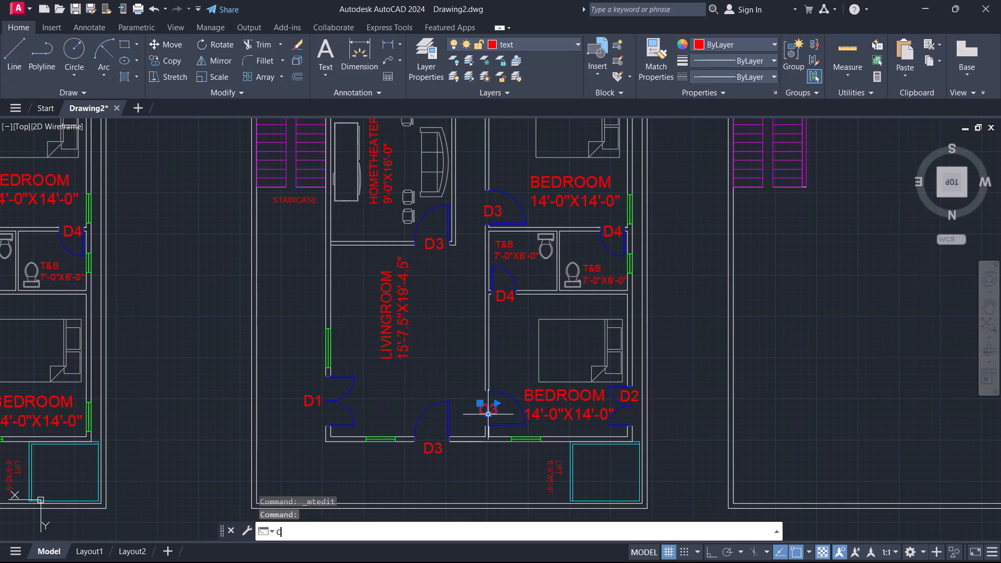
pyautogui.press('Return')
pyautogui.scroll(4, 479, 407)
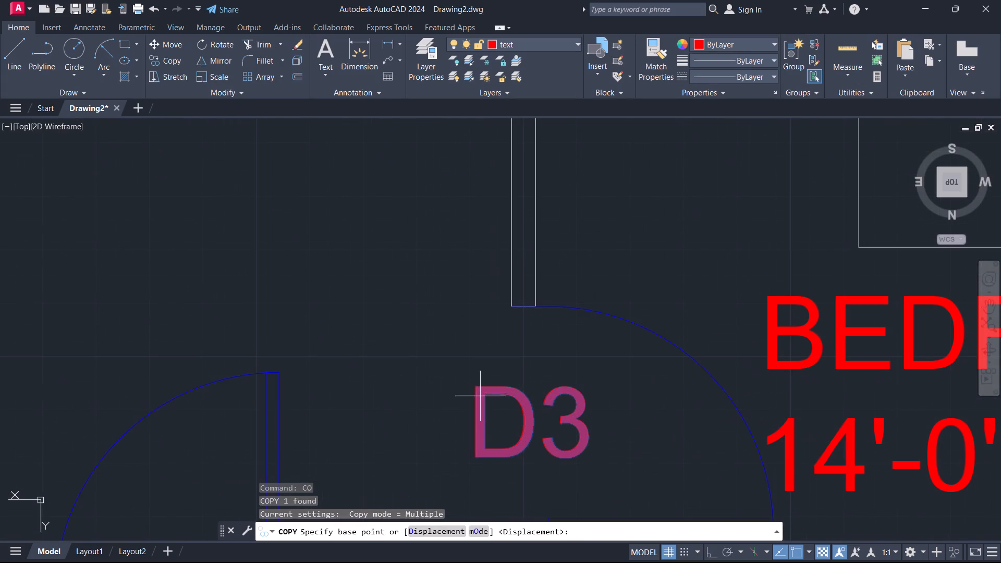
pyautogui.click(472, 386)
pyautogui.scroll(-4, 491, 350)
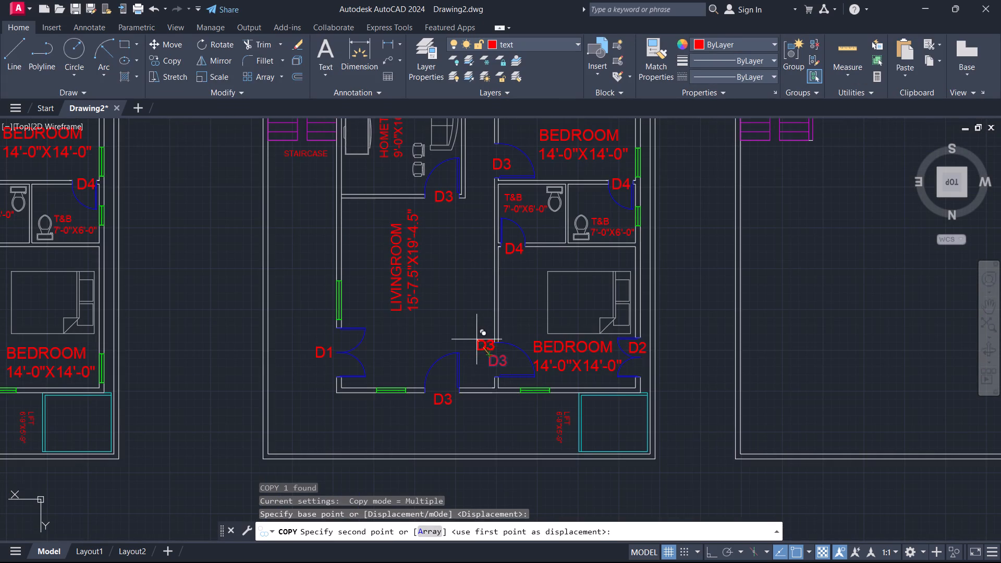
pyautogui.moveTo(474, 347); pyautogui.dragTo(721, 430, button='middle')
pyautogui.scroll(-2, 533, 361)
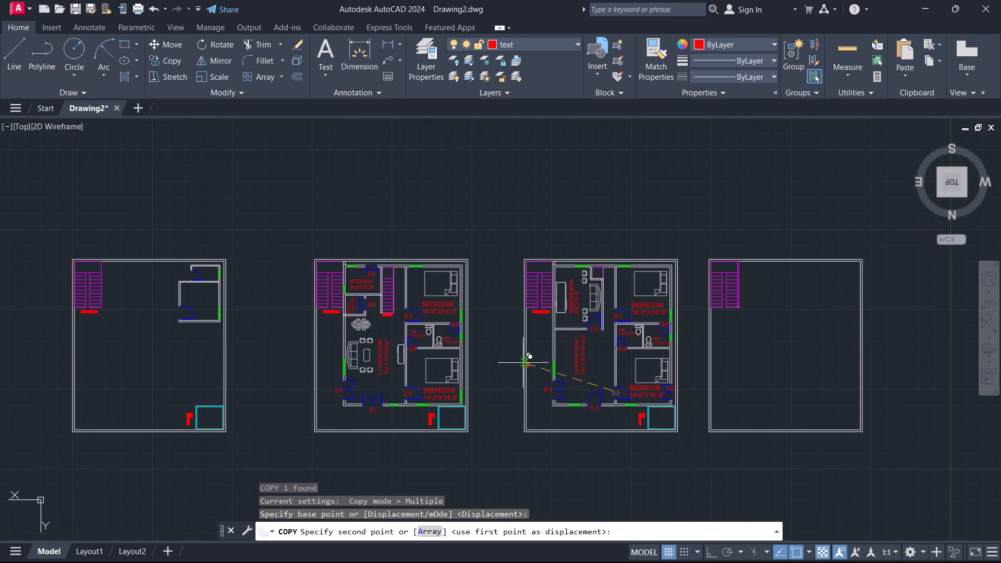
pyautogui.moveTo(454, 377); pyautogui.dragTo(686, 410, button='middle')
pyautogui.scroll(1, 430, 345)
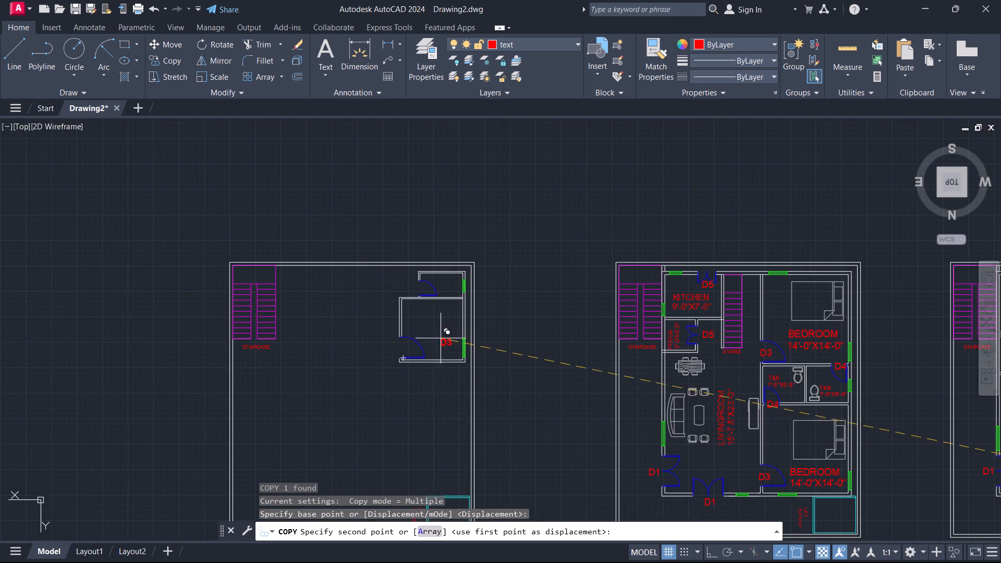
pyautogui.moveTo(454, 335); pyautogui.dragTo(612, 375, button='middle')
pyautogui.scroll(3, 546, 392)
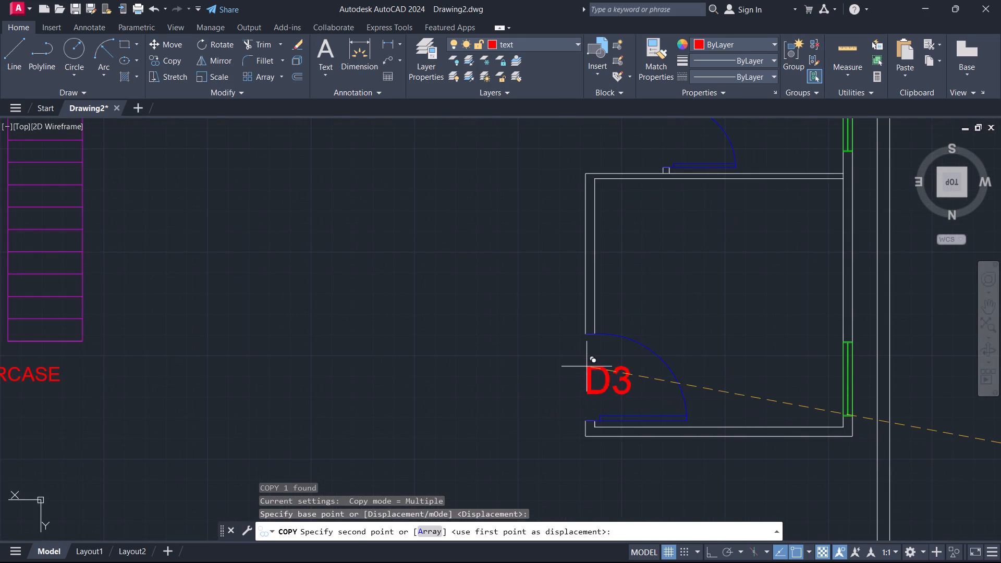
pyautogui.click(587, 366)
# Place another copy of the D3 tag at the small room's door in the two-room plan.
pyautogui.scroll(-2, 581, 327)
pyautogui.scroll(3, 613, 244)
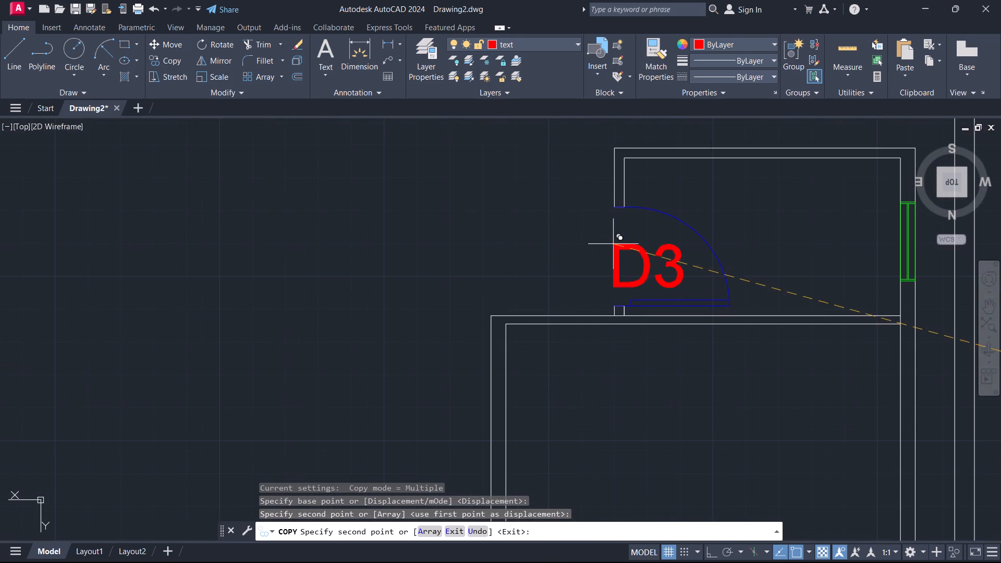
pyautogui.click(620, 241)
pyautogui.press('Escape')
# Change the copied tag at the small room's door to D4.
pyautogui.doubleClick(682, 250)
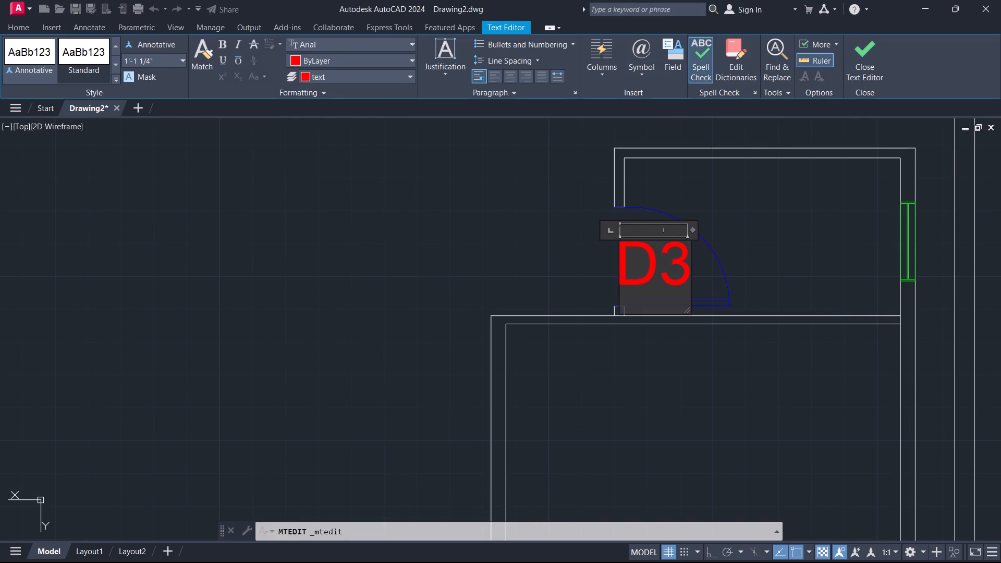
pyautogui.press('BackSpace')
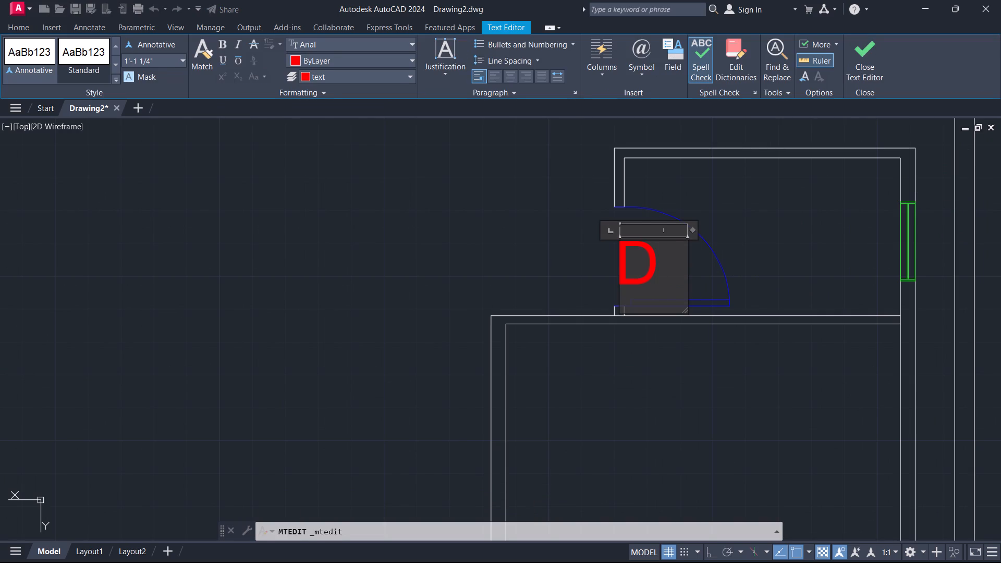
pyautogui.press('4')
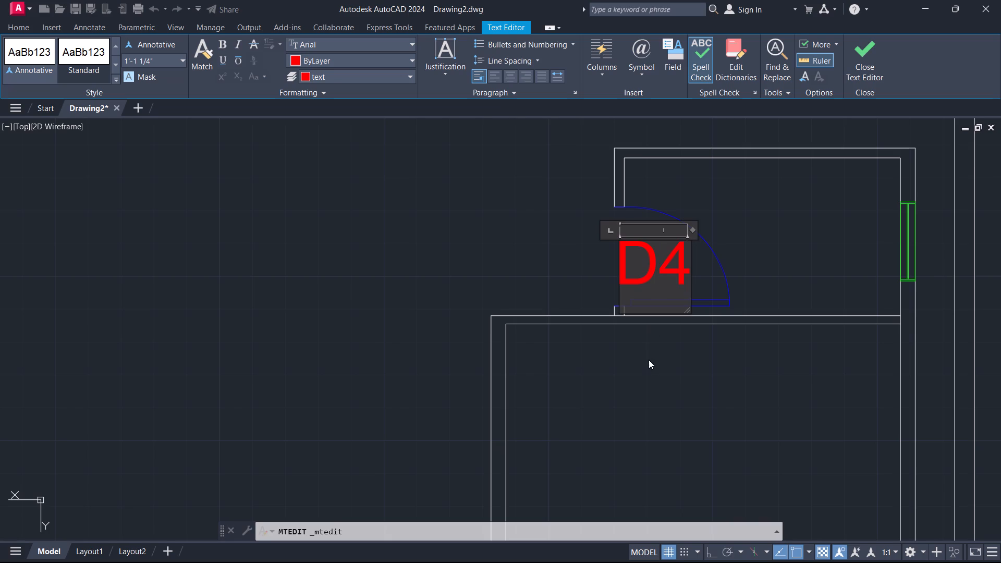
pyautogui.click(649, 360)
# Copy the T&B 7'-0"X6'-0" label from the kitchen plan's bathroom next to the living room into the small room tagged D4.
pyautogui.moveTo(646, 359); pyautogui.dragTo(505, 285, button='middle')
pyautogui.scroll(-3, 524, 280)
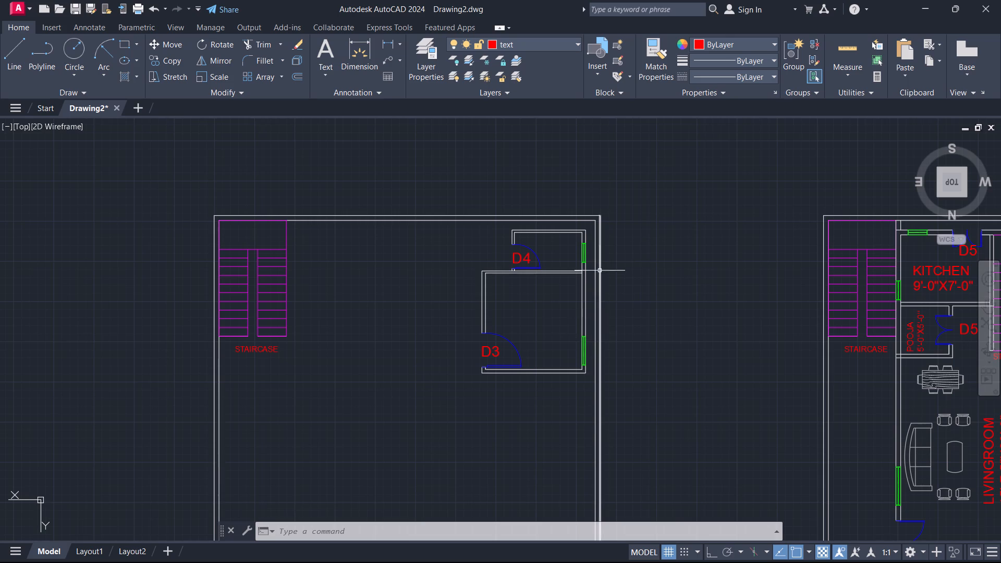
pyautogui.scroll(-2, 600, 270)
pyautogui.moveTo(636, 298); pyautogui.dragTo(447, 301, button='middle')
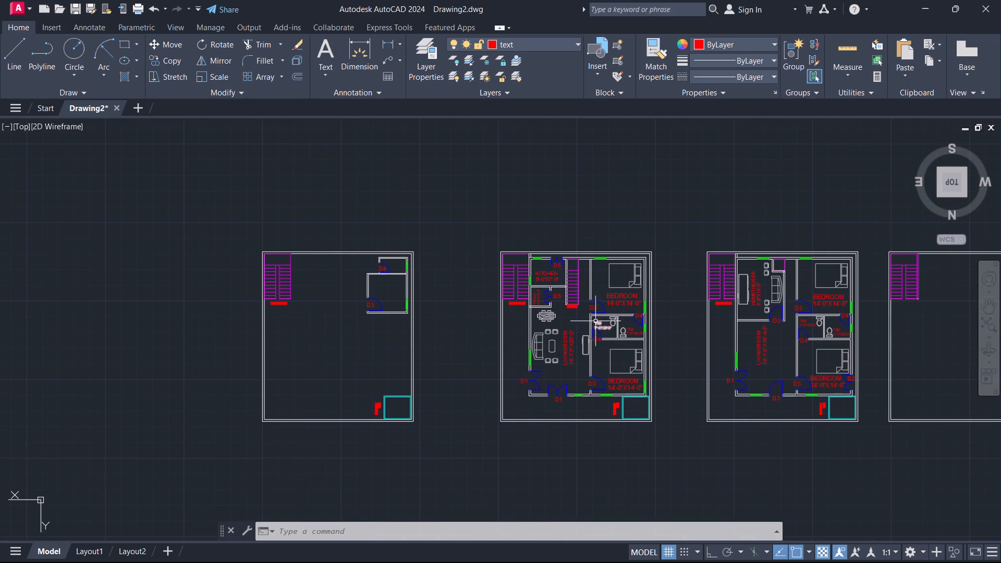
pyautogui.scroll(3, 597, 322)
pyautogui.doubleClick(591, 321)
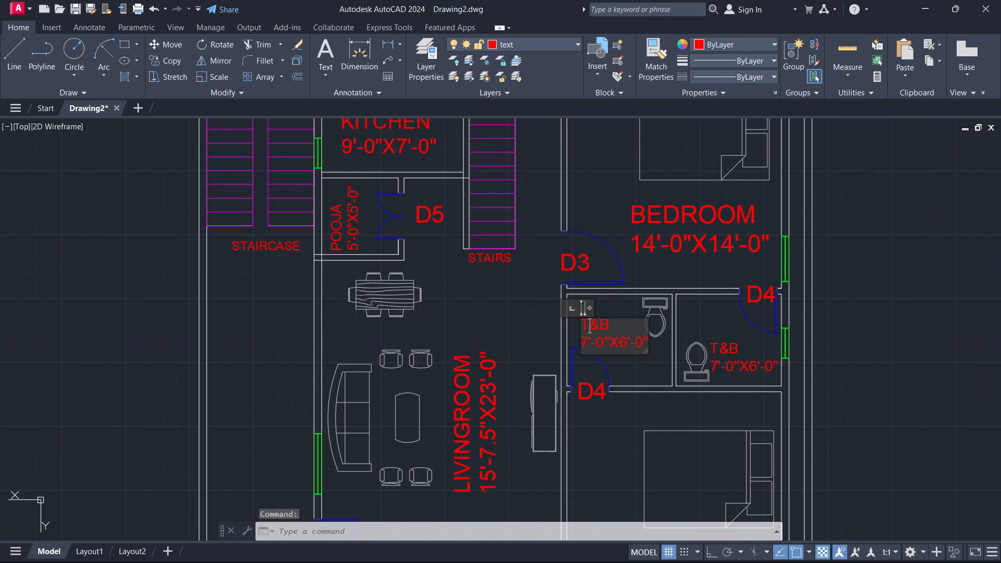
pyautogui.press('Escape')
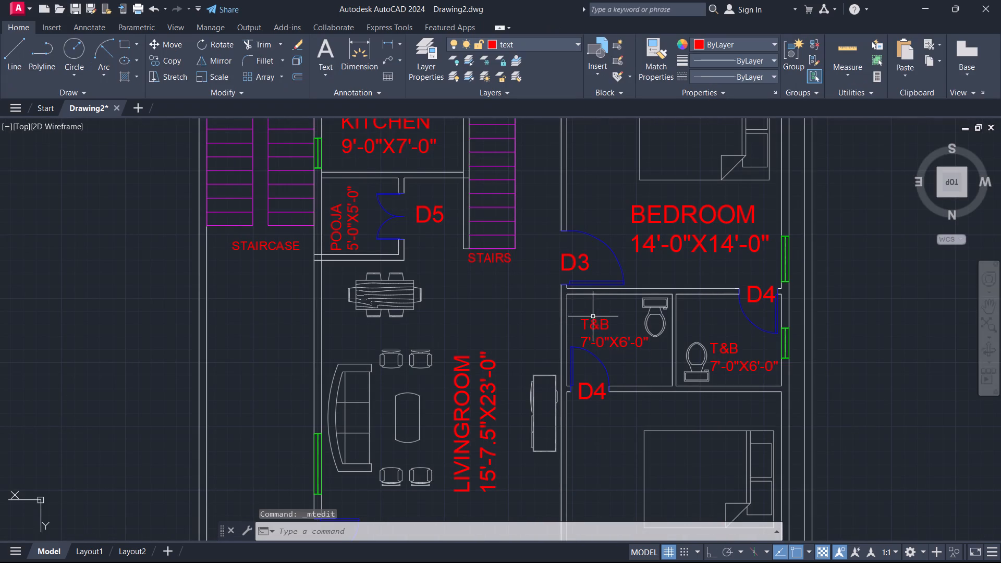
pyautogui.click(587, 322)
pyautogui.write('CO')
pyautogui.press('Return')
pyautogui.click(581, 316)
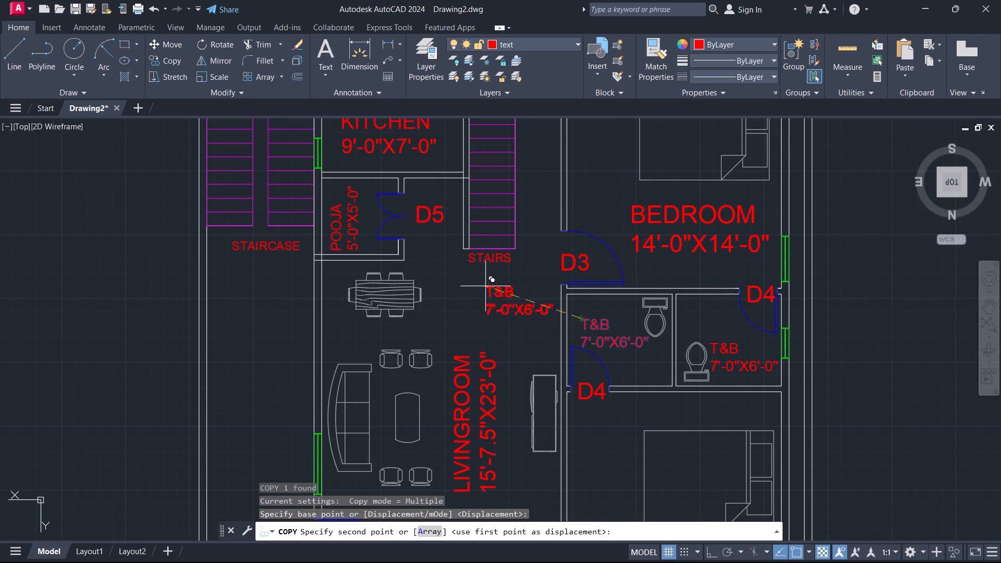
pyautogui.scroll(-2, 478, 283)
pyautogui.moveTo(480, 282); pyautogui.dragTo(609, 390, button='middle')
pyautogui.moveTo(447, 347); pyautogui.dragTo(619, 309, button='middle')
pyautogui.scroll(2, 505, 273)
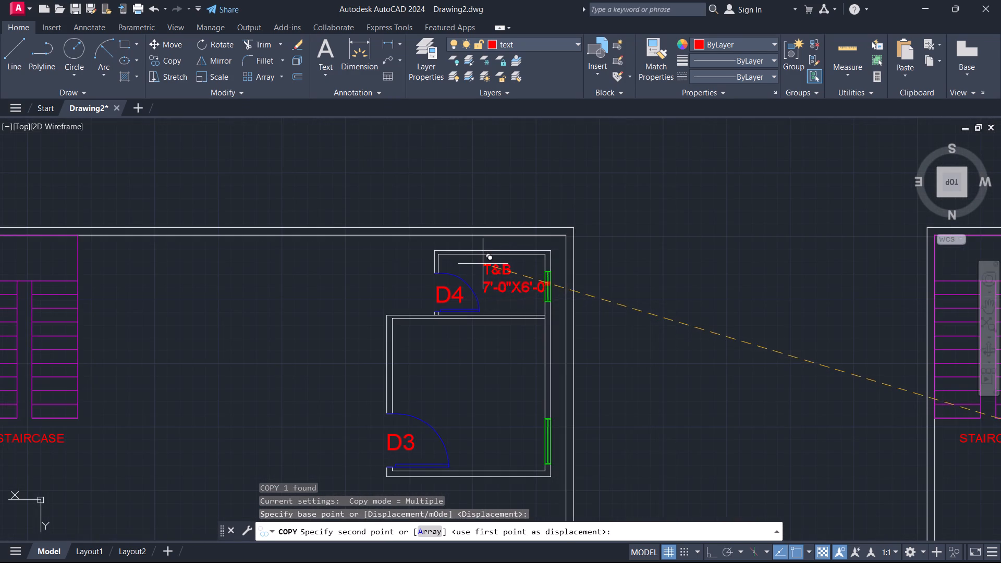
pyautogui.scroll(1, 483, 264)
pyautogui.moveTo(483, 264); pyautogui.dragTo(587, 280, button='middle')
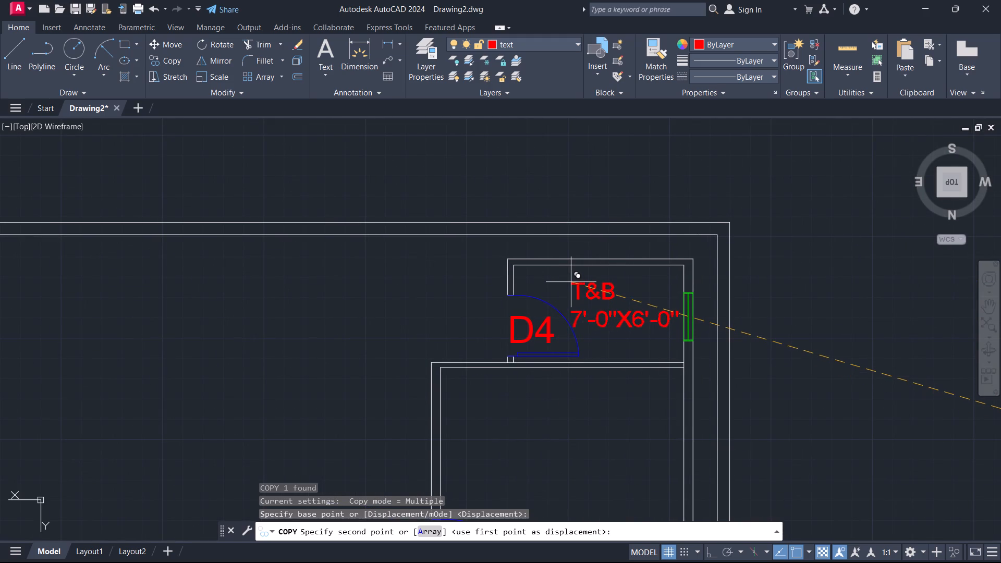
pyautogui.click(571, 281)
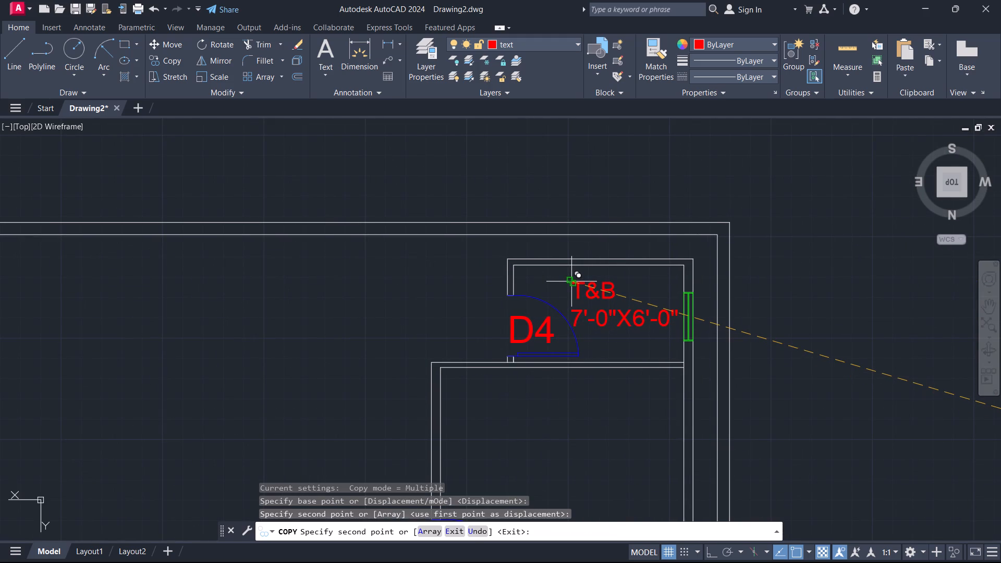
pyautogui.press('Escape')
# Copy the BEDROOM 14'-0"X14'-0" label from the kitchen plan's bedroom near the lift into the larger room tagged D3.
pyautogui.scroll(-3, 553, 274)
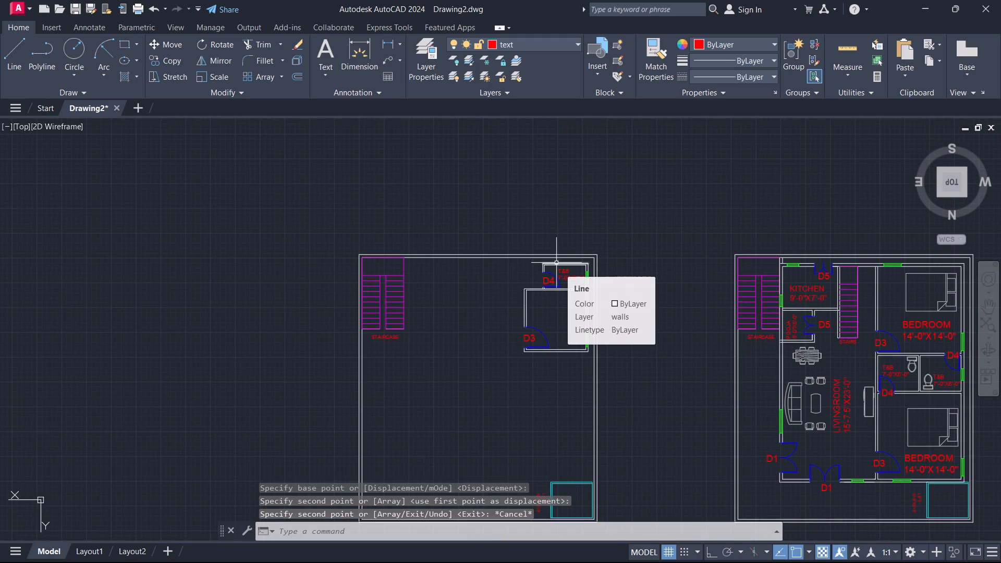
pyautogui.moveTo(628, 324); pyautogui.dragTo(445, 274, button='middle')
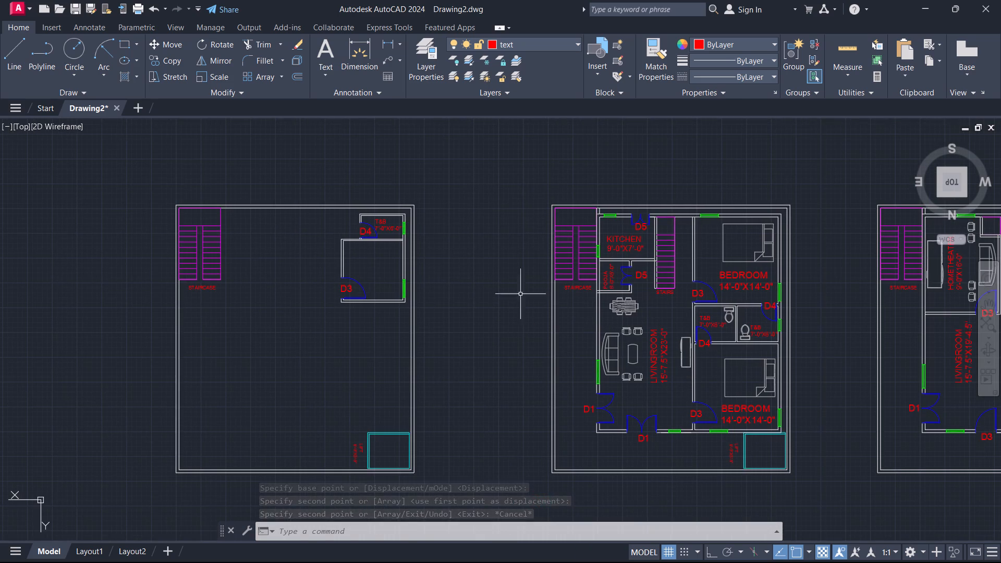
pyautogui.moveTo(615, 338); pyautogui.dragTo(502, 271, button='middle')
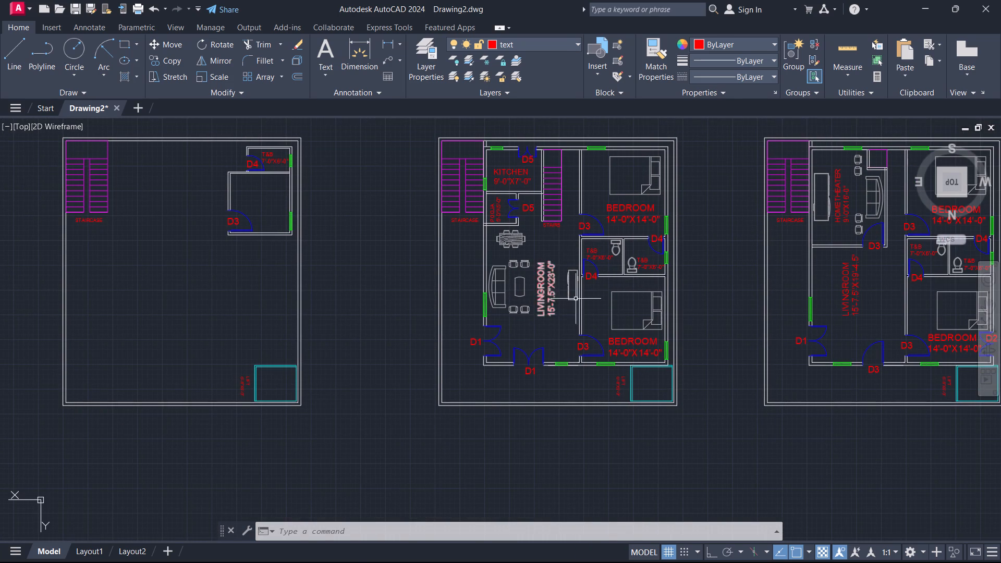
pyautogui.doubleClick(630, 341)
pyautogui.press('Escape')
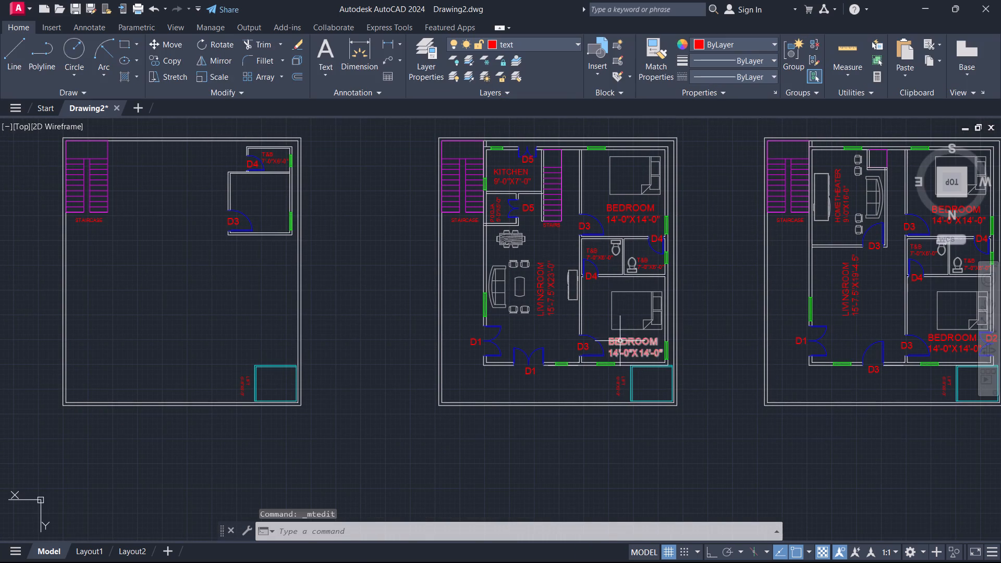
pyautogui.click(609, 339)
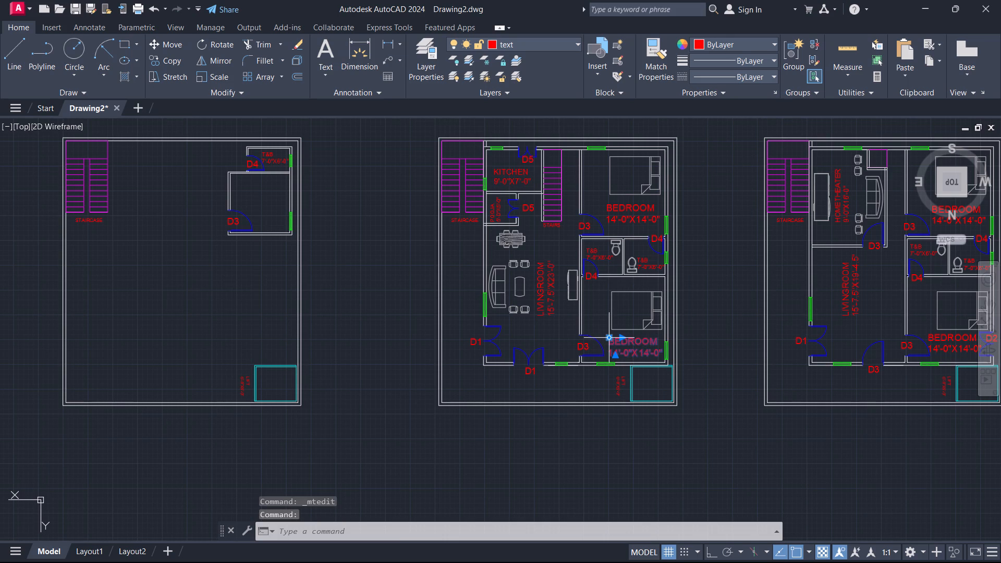
pyautogui.write('CIO')
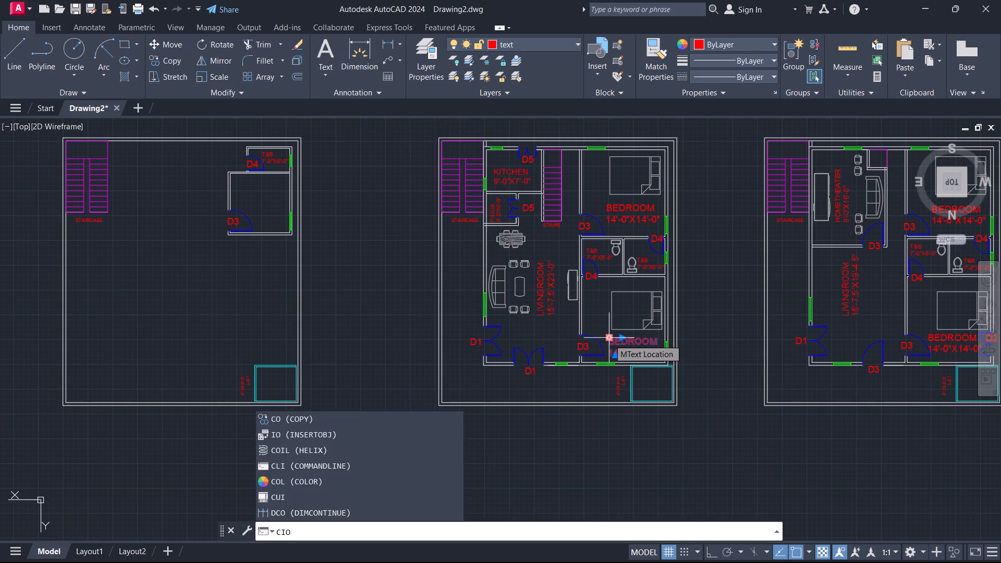
pyautogui.press('BackSpace')
pyautogui.press('BackSpace')
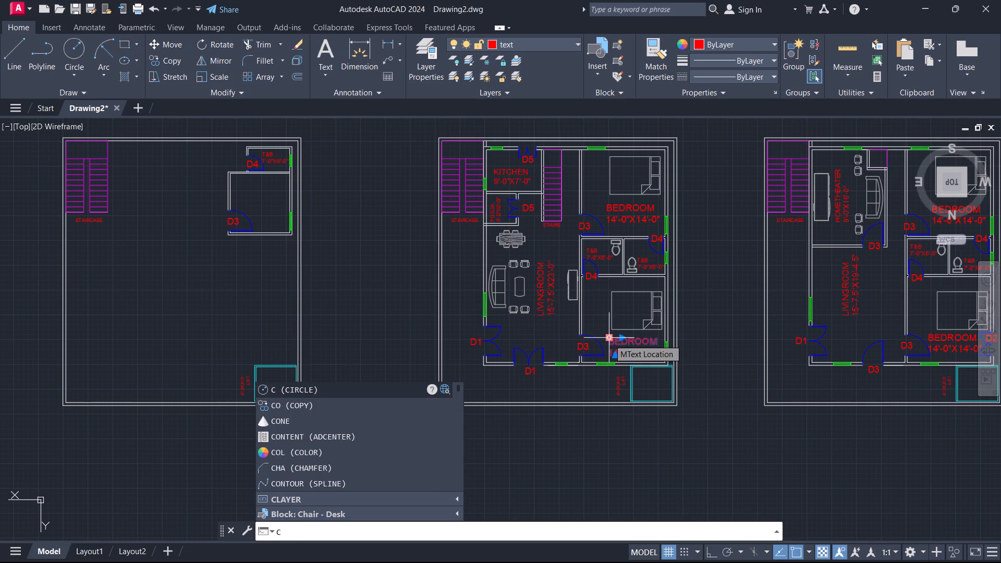
pyautogui.press('o')
pyautogui.press('Return')
pyautogui.click(609, 340)
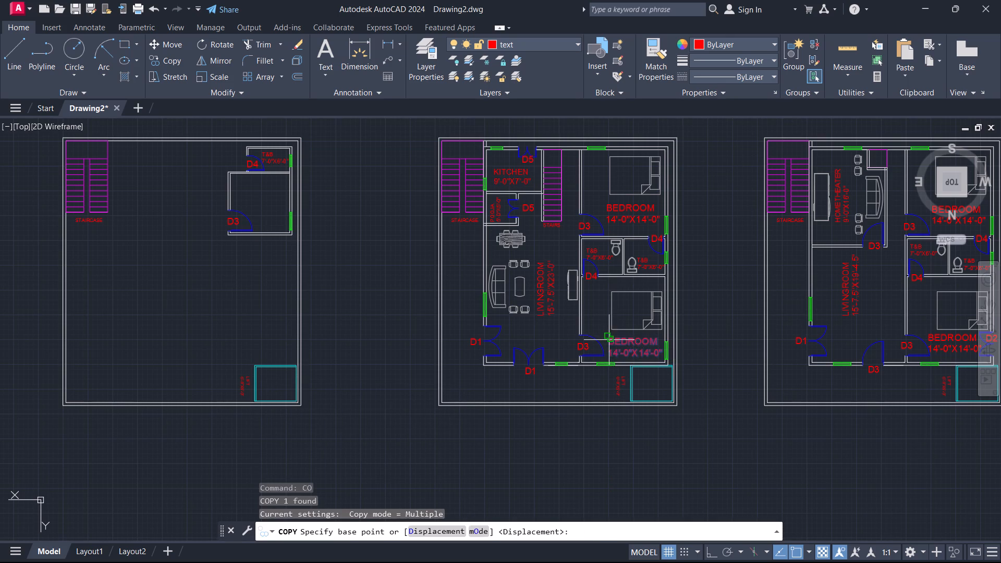
pyautogui.scroll(-1, 450, 292)
pyautogui.moveTo(449, 292); pyautogui.dragTo(614, 343, button='middle')
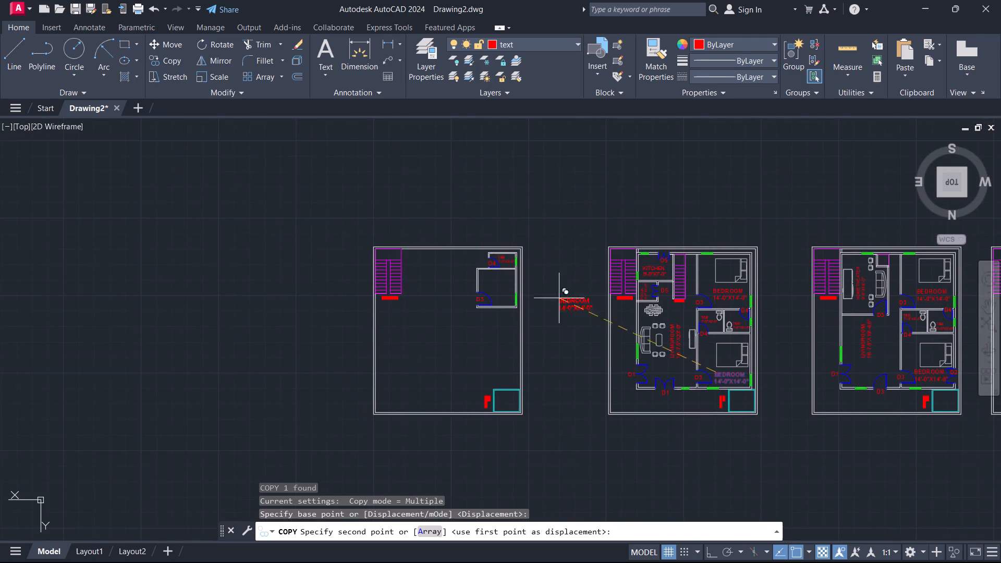
pyautogui.scroll(3, 499, 288)
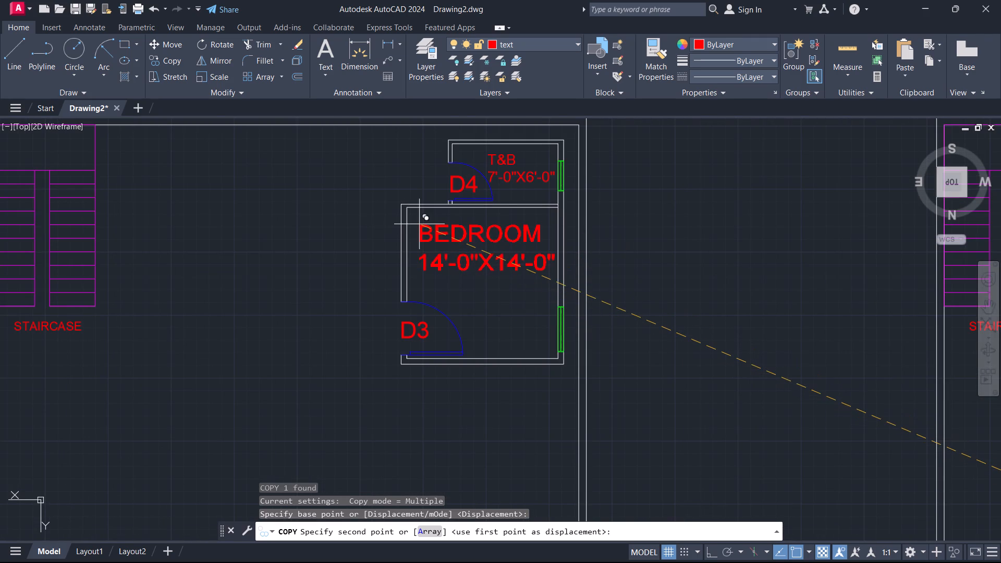
pyautogui.click(421, 227)
pyautogui.press('Escape')
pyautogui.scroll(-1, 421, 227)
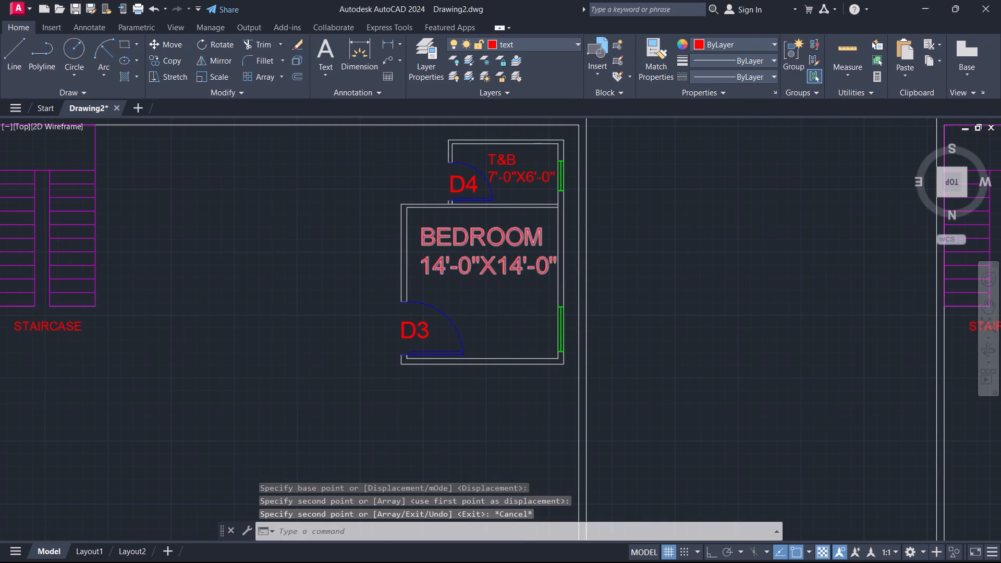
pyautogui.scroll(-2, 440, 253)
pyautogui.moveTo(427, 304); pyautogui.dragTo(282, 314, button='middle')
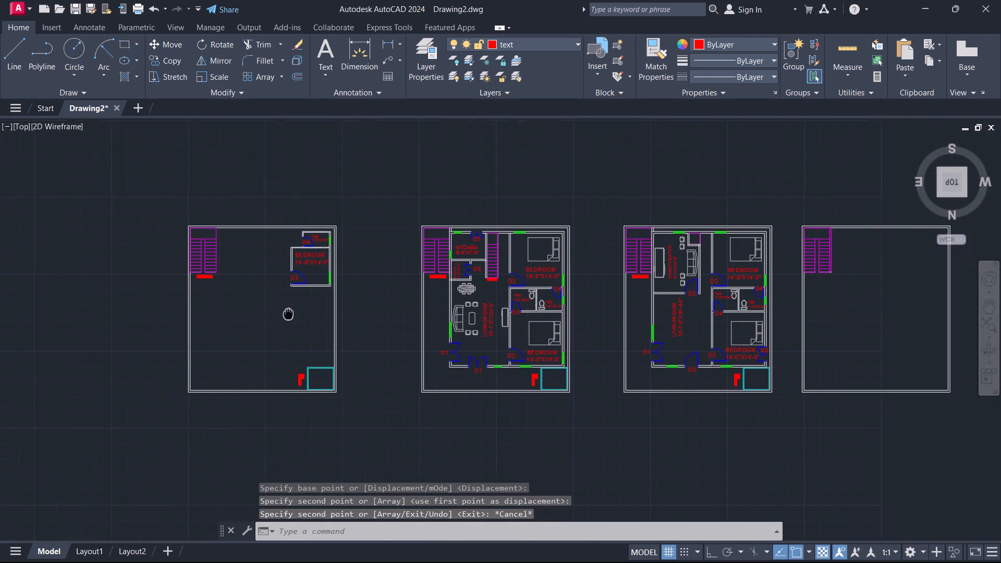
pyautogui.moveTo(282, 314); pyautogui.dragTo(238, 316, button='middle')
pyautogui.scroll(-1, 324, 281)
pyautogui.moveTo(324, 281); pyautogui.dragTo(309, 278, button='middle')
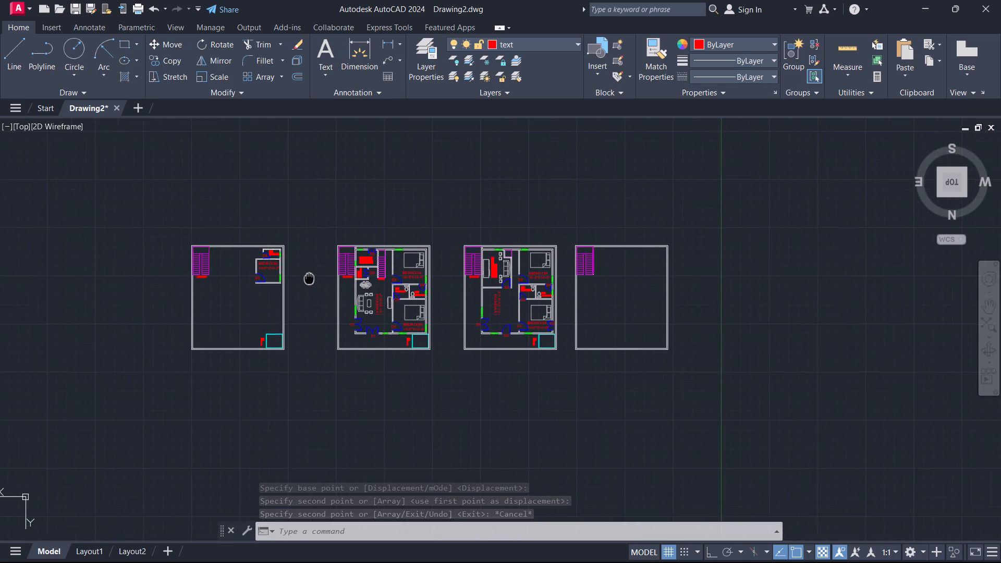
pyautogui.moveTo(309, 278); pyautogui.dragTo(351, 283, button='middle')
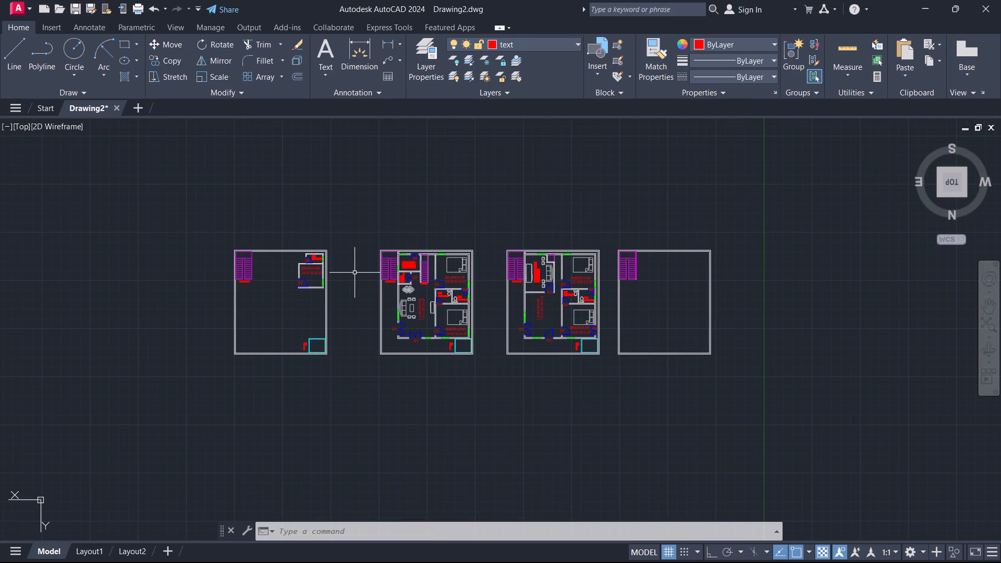
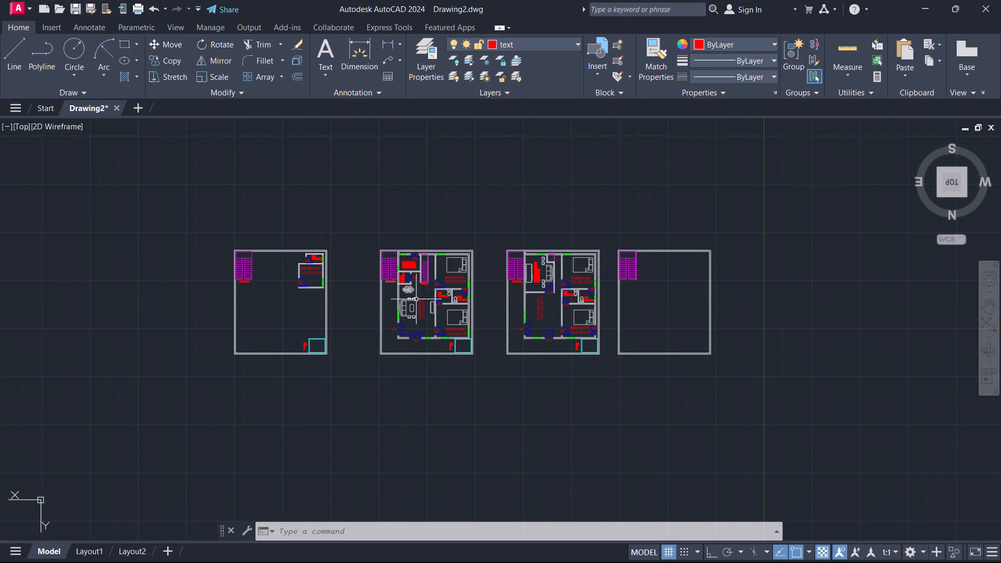
# Measure the T&B's clear width between its inner side wall faces in the first floor plan with a linear dimension, without placing it.
pyautogui.scroll(1, 338, 254)
pyautogui.moveTo(328, 290); pyautogui.dragTo(456, 286, button='middle')
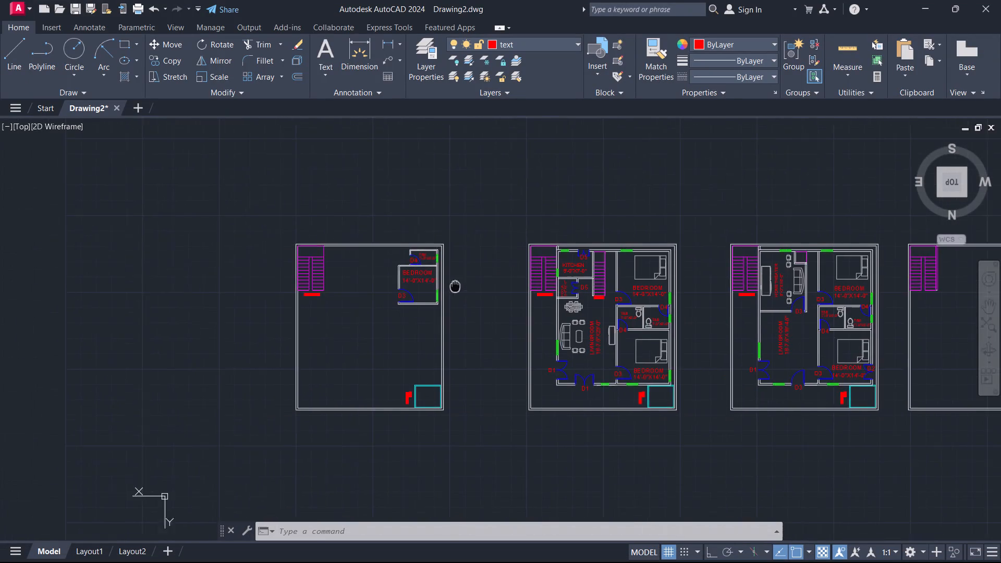
pyautogui.moveTo(456, 286); pyautogui.dragTo(456, 286, button='middle')
pyautogui.scroll(3, 327, 234)
pyautogui.moveTo(453, 240); pyautogui.dragTo(253, 157, button='middle')
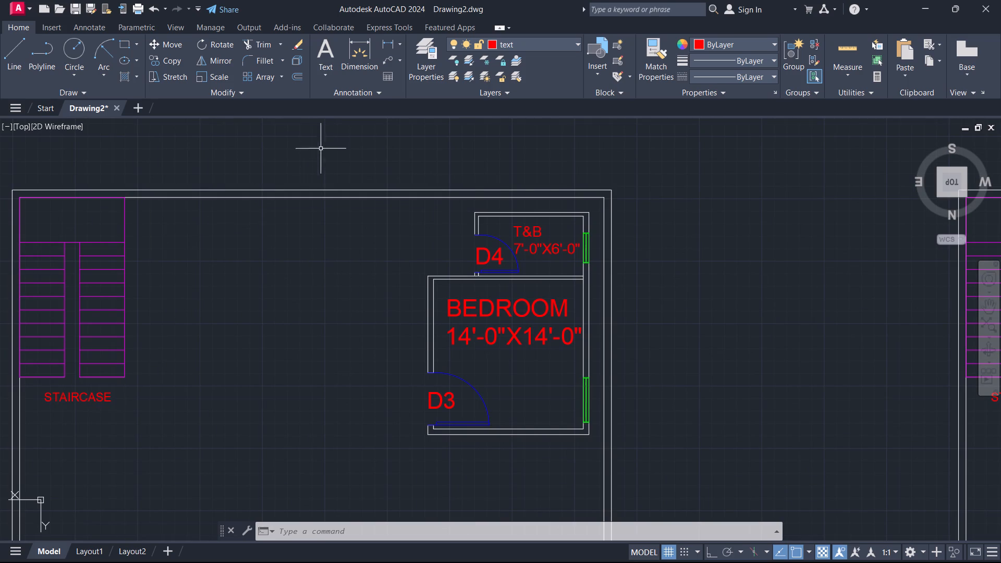
pyautogui.click(391, 40)
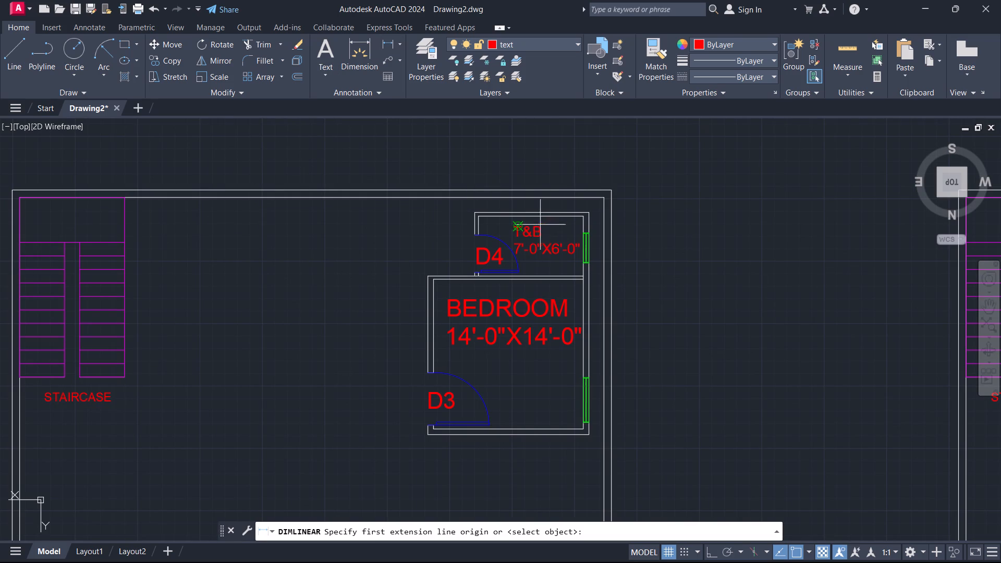
pyautogui.click(481, 226)
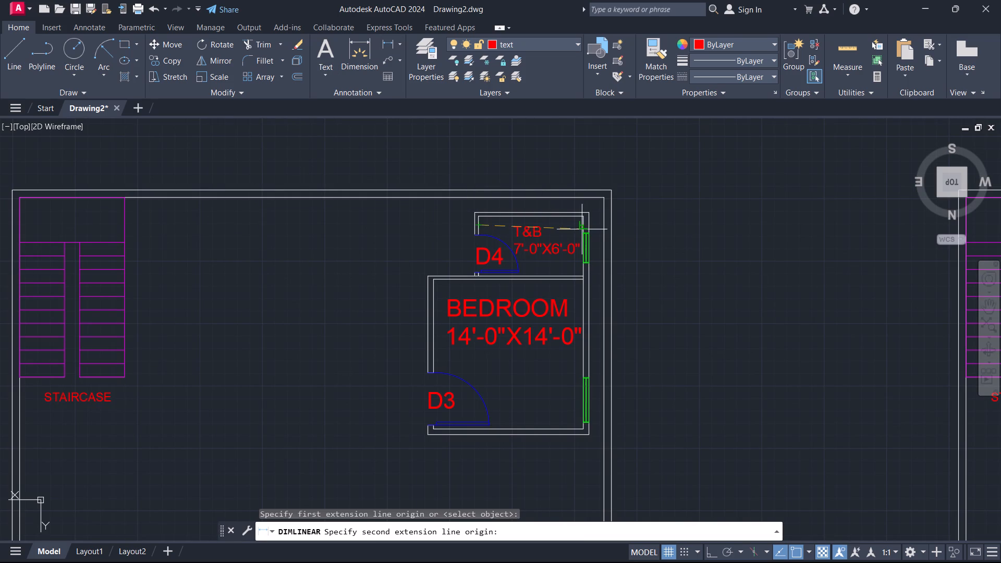
pyautogui.click(583, 224)
pyautogui.scroll(3, 548, 228)
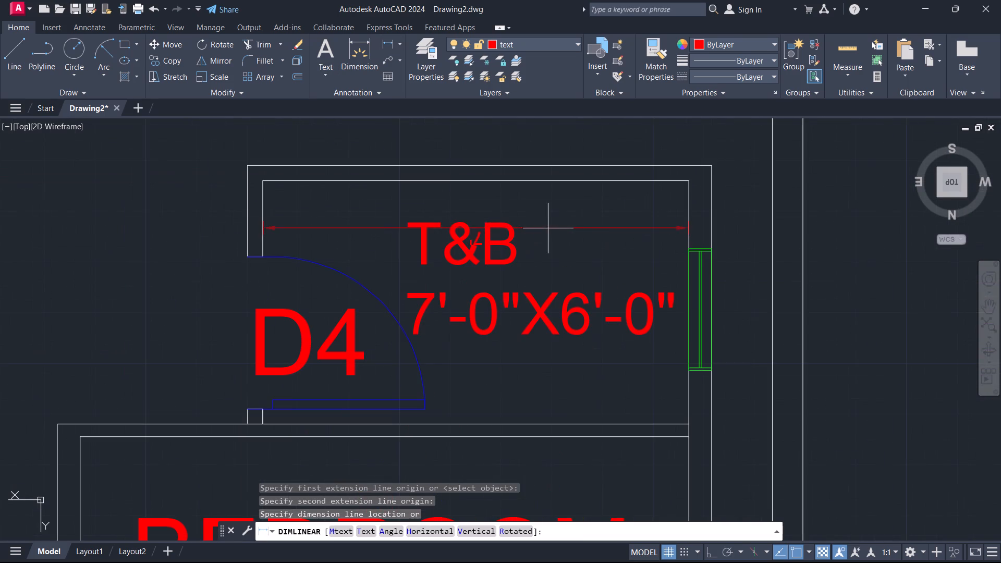
pyautogui.press('Escape')
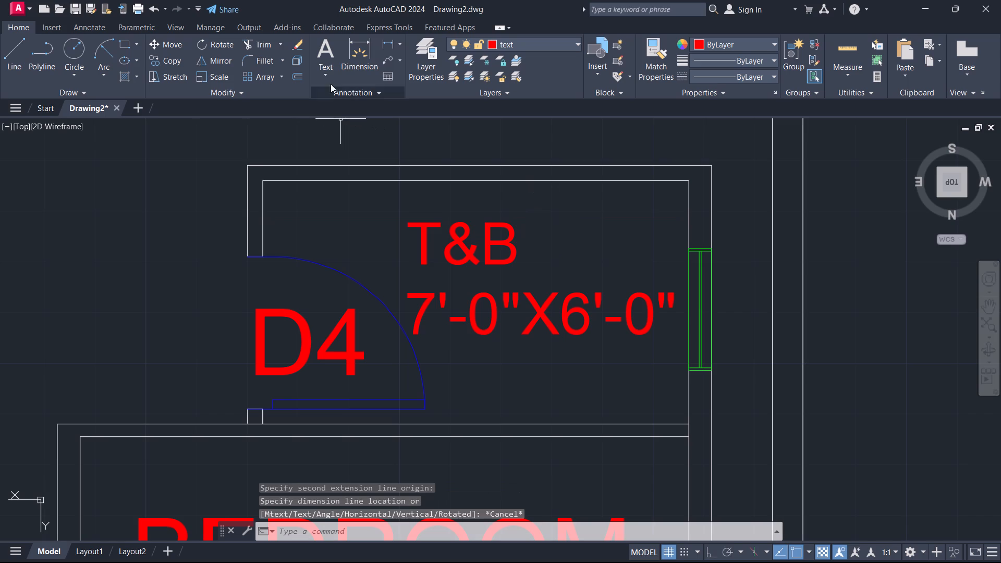
# Measure the T&B's clear depth from its inner upper wall face to the bedroom partition with a linear dimension, without placing it.
pyautogui.press('space')
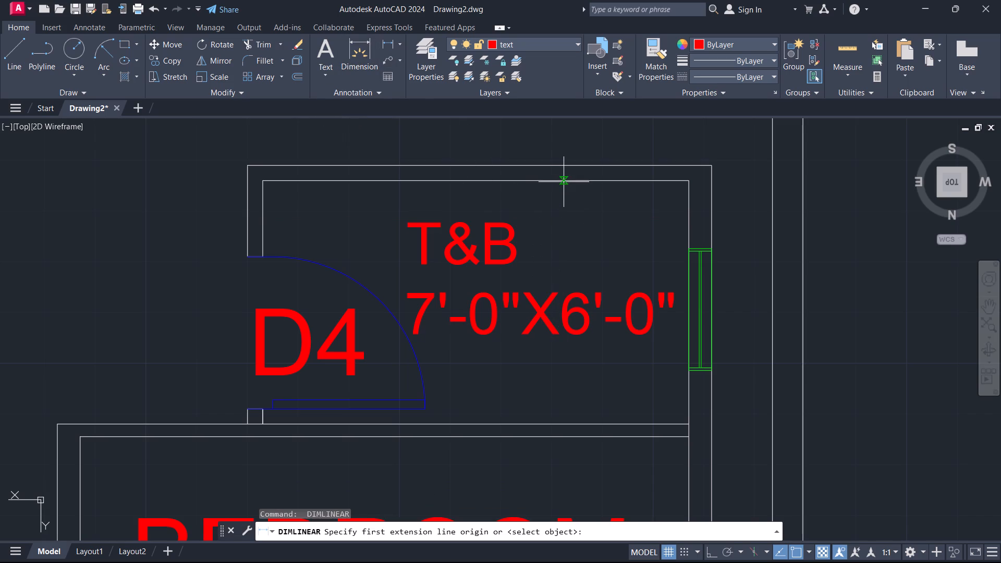
pyautogui.click(564, 182)
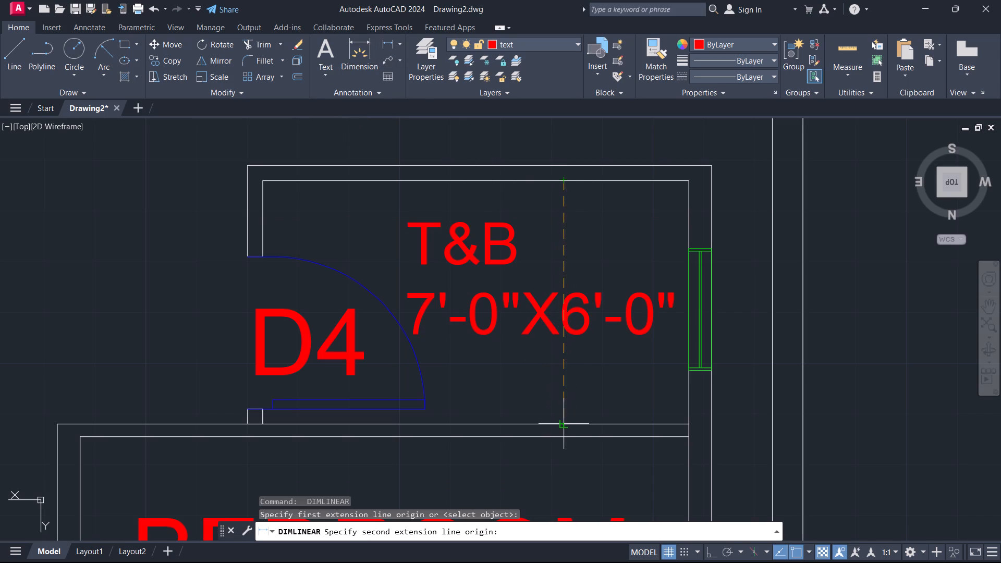
pyautogui.click(563, 424)
pyautogui.scroll(3, 571, 297)
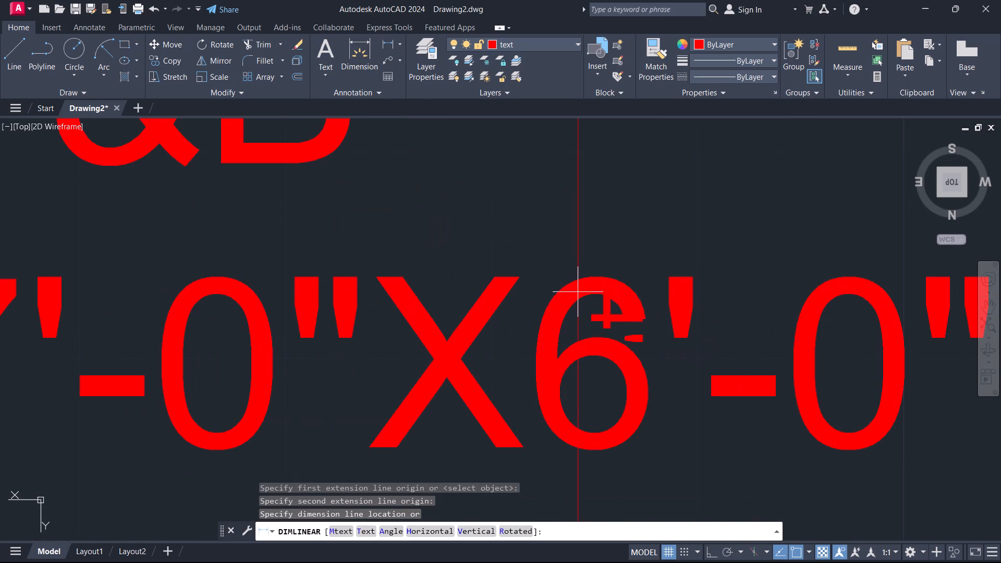
pyautogui.press('Escape')
# Edit the size line of the first plan's T&B label to 7'-0"X4'-0" and save the text.
pyautogui.scroll(-4, 572, 227)
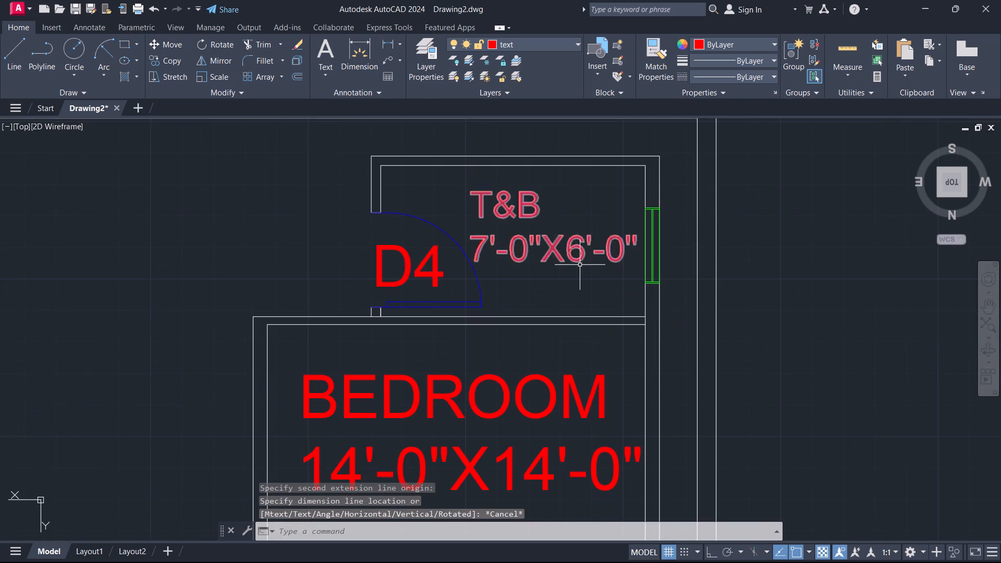
pyautogui.doubleClick(582, 254)
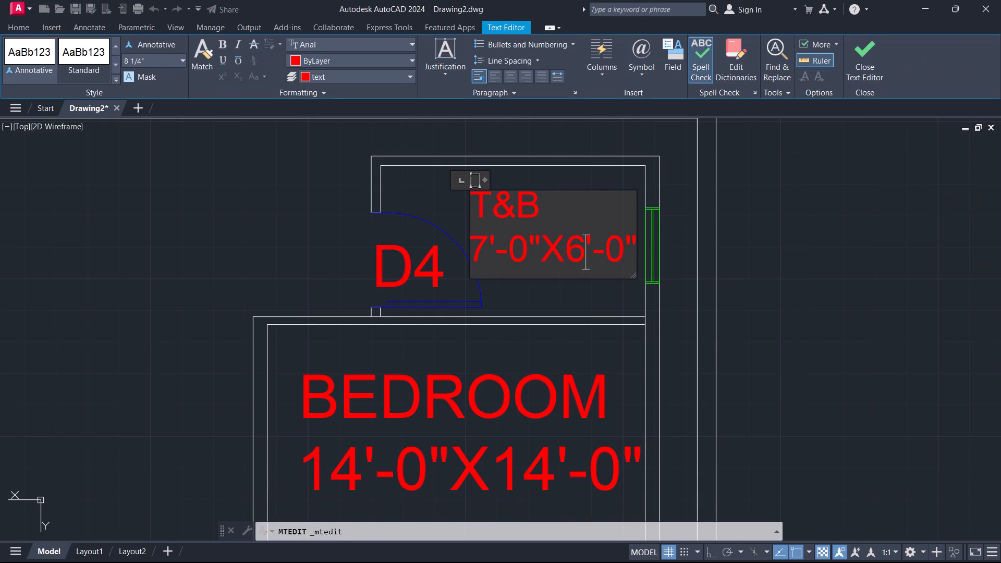
pyautogui.press('BackSpace')
pyautogui.press('4')
pyautogui.press('Escape')
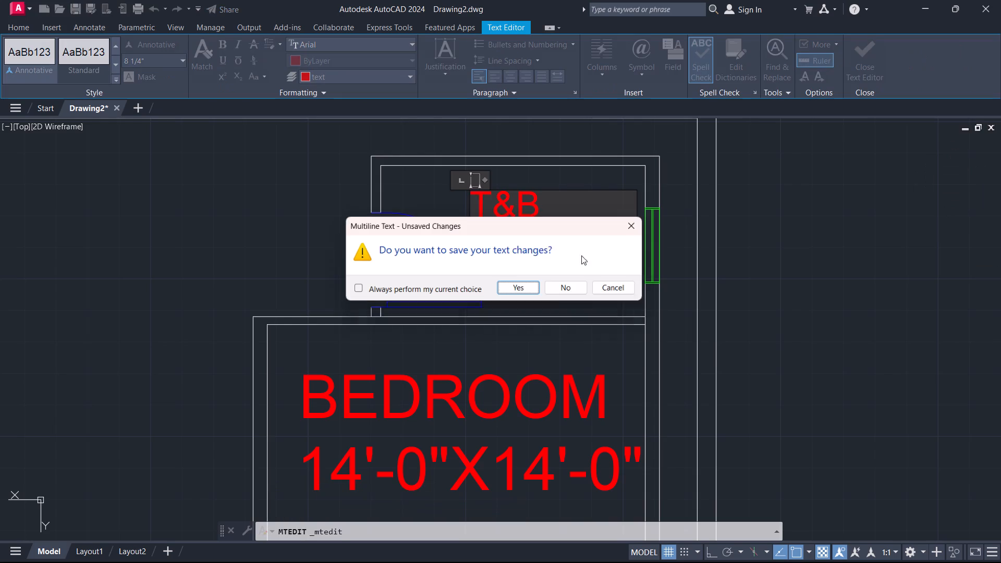
pyautogui.click(522, 292)
# Measure the clear width of the bedroom below the T&B between its inner side walls with a linear dimension, without placing it.
pyautogui.scroll(-2, 553, 251)
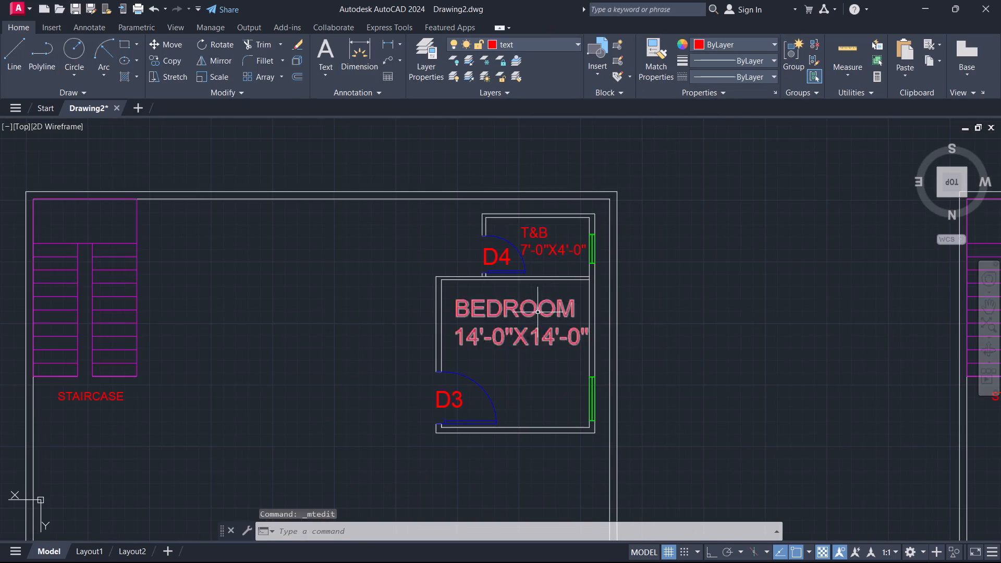
pyautogui.moveTo(508, 364); pyautogui.dragTo(485, 339, button='middle')
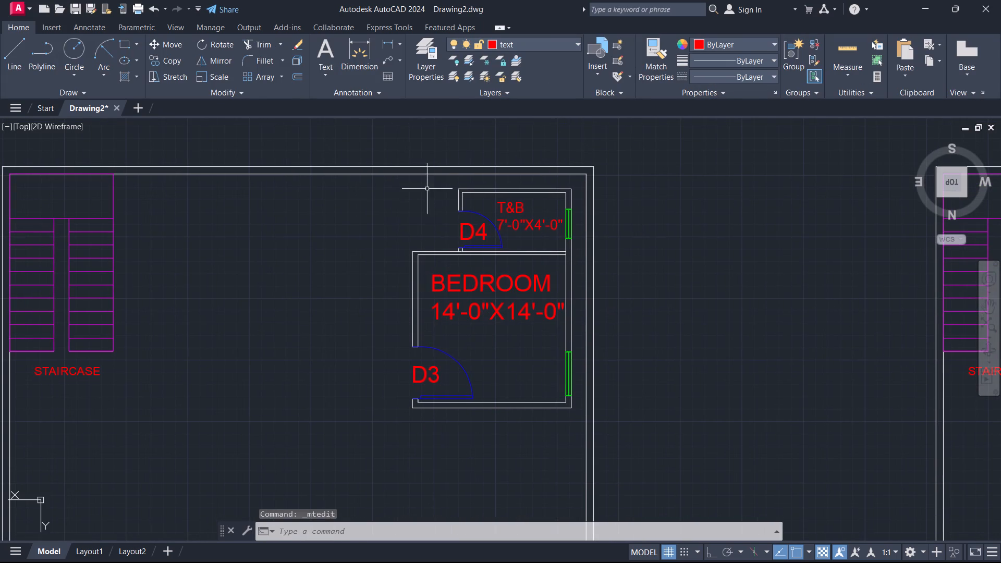
pyautogui.click(392, 46)
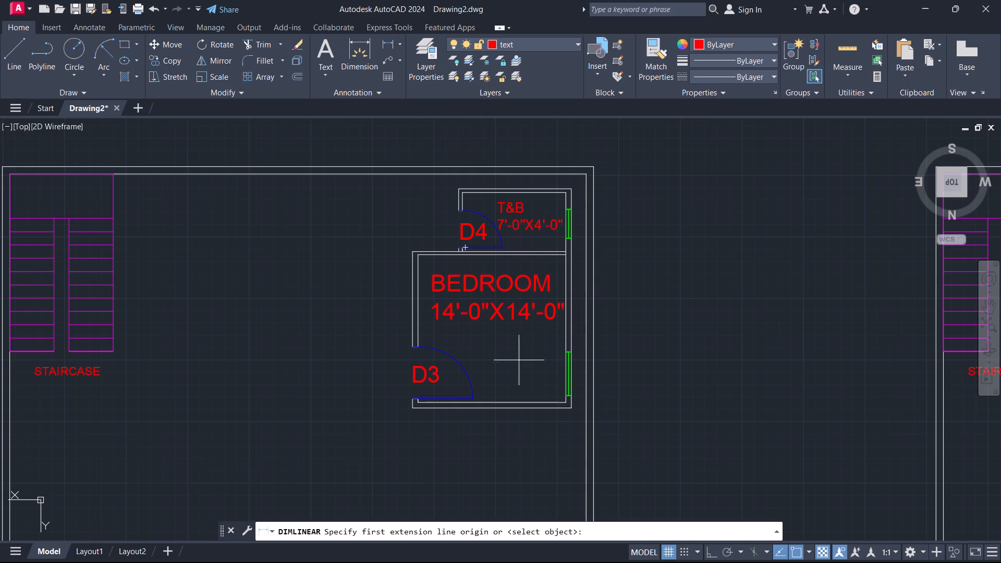
pyautogui.click(417, 331)
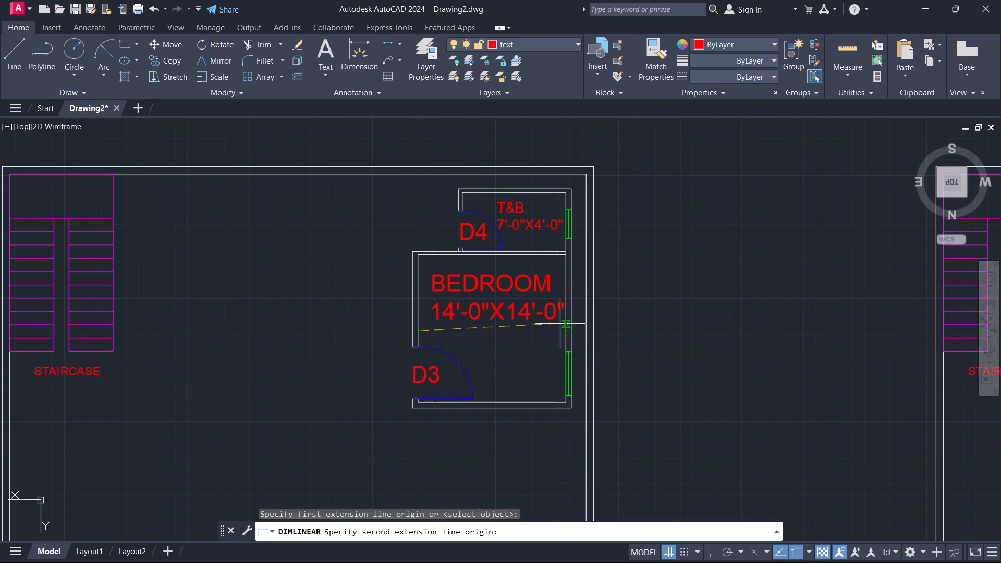
pyautogui.click(567, 335)
pyautogui.scroll(4, 502, 352)
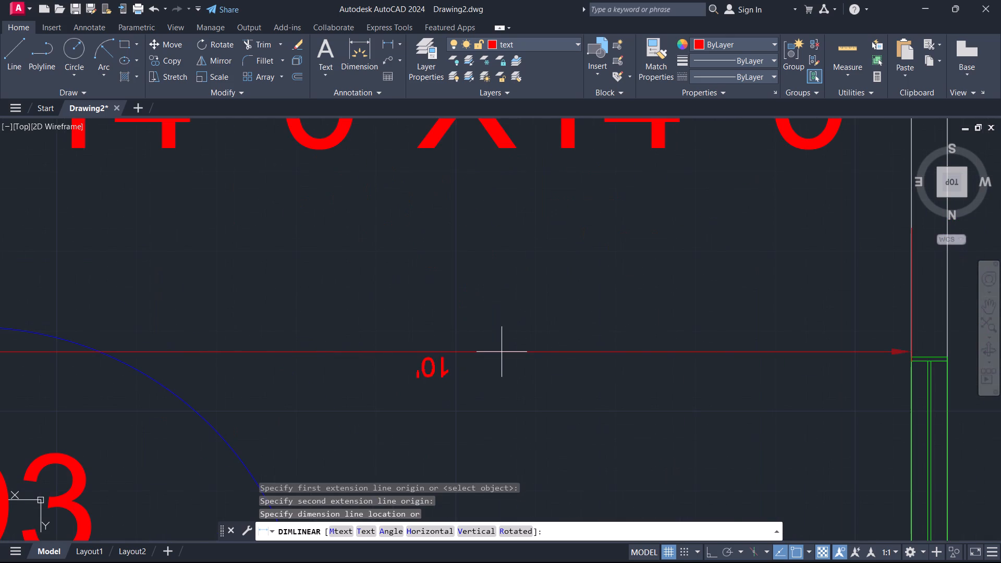
pyautogui.press('Escape')
# Measure the same bedroom's clear depth from the T&B partition to the lower inner wall with a linear dimension, without placing it.
pyautogui.scroll(-2, 502, 338)
pyautogui.scroll(-2, 467, 300)
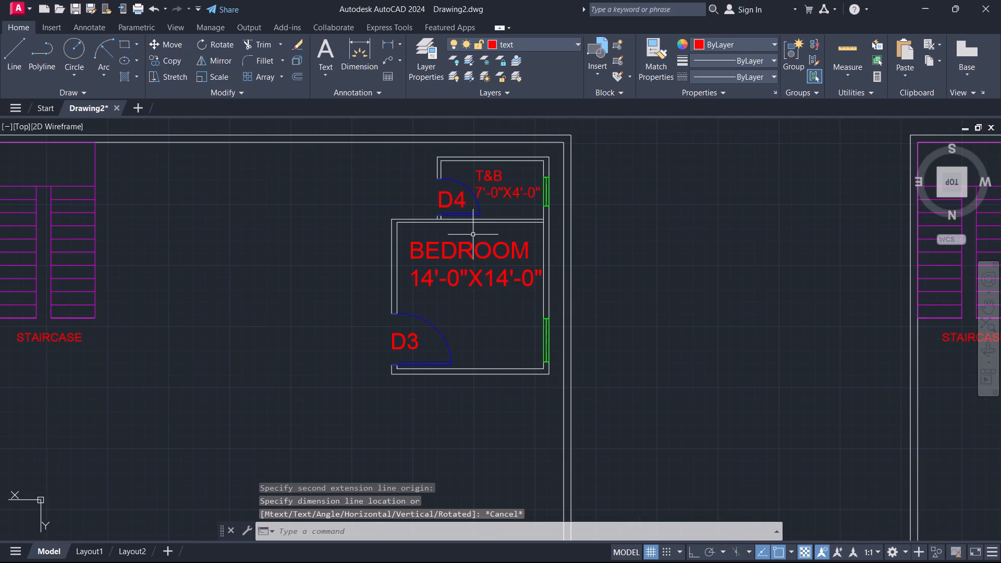
pyautogui.click(384, 43)
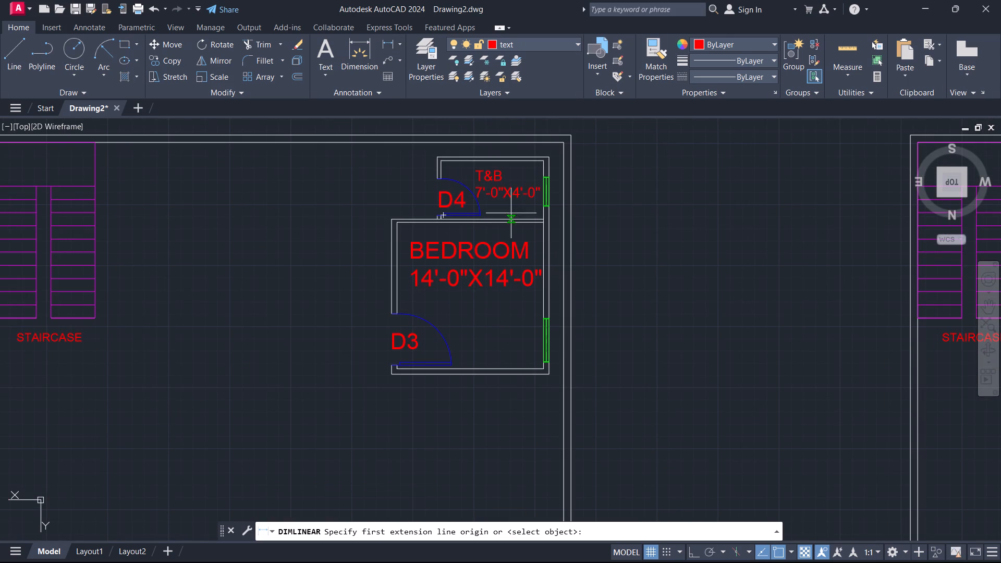
pyautogui.click(511, 222)
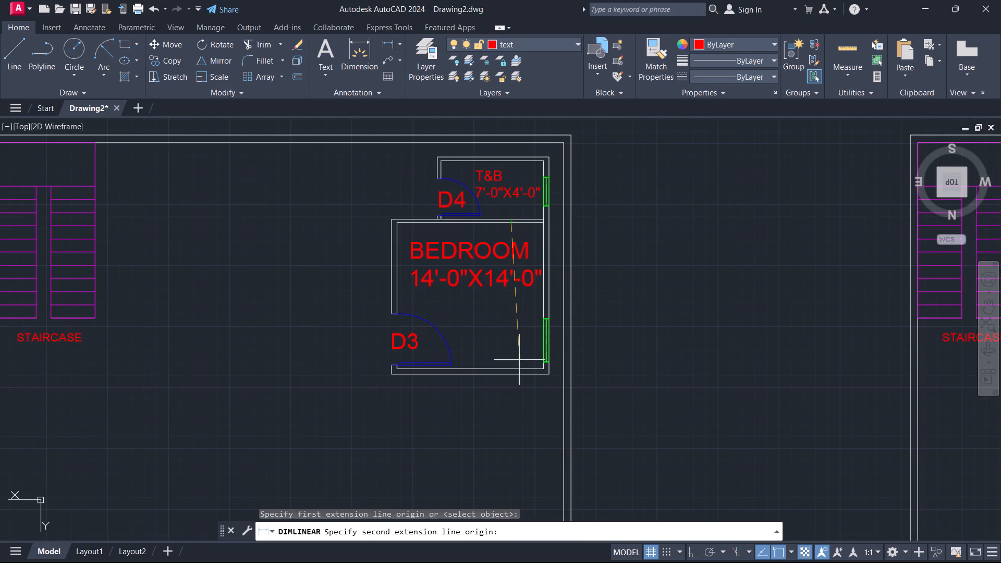
pyautogui.click(515, 368)
pyautogui.scroll(3, 524, 319)
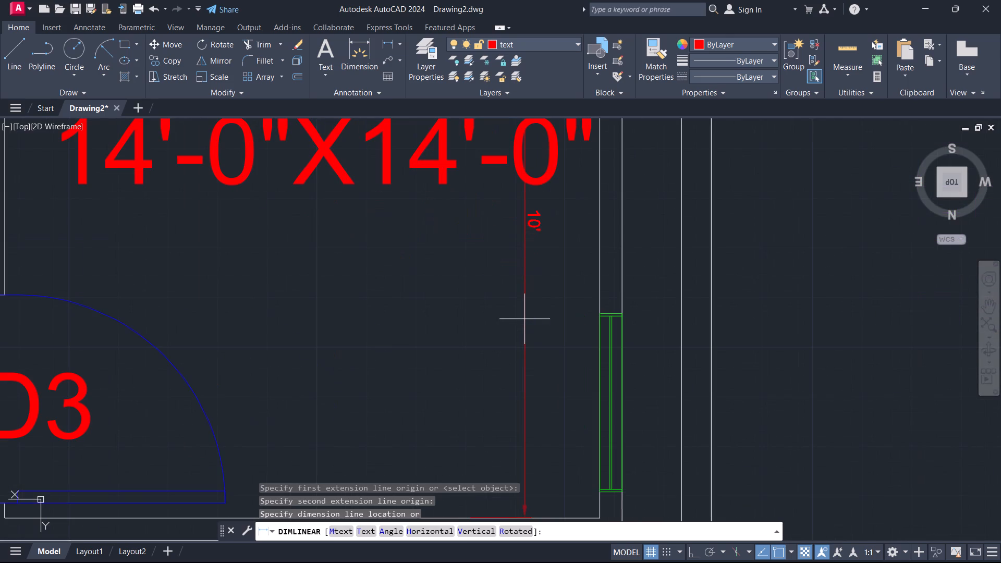
pyautogui.press('Escape')
# Edit the size line of the first plan's bedroom label to 10'-0"X10'-0" and save the text.
pyautogui.scroll(-2, 517, 307)
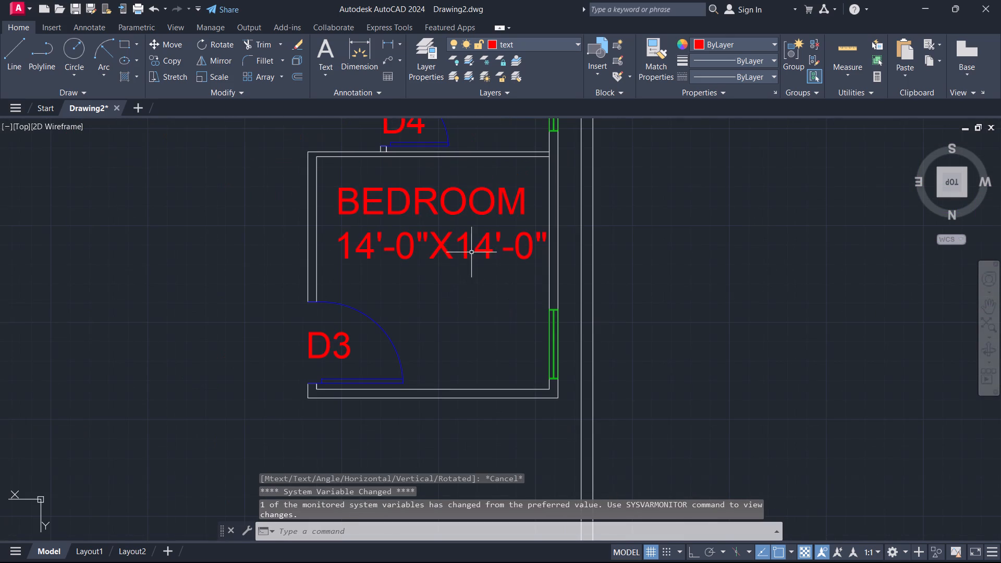
pyautogui.doubleClick(491, 247)
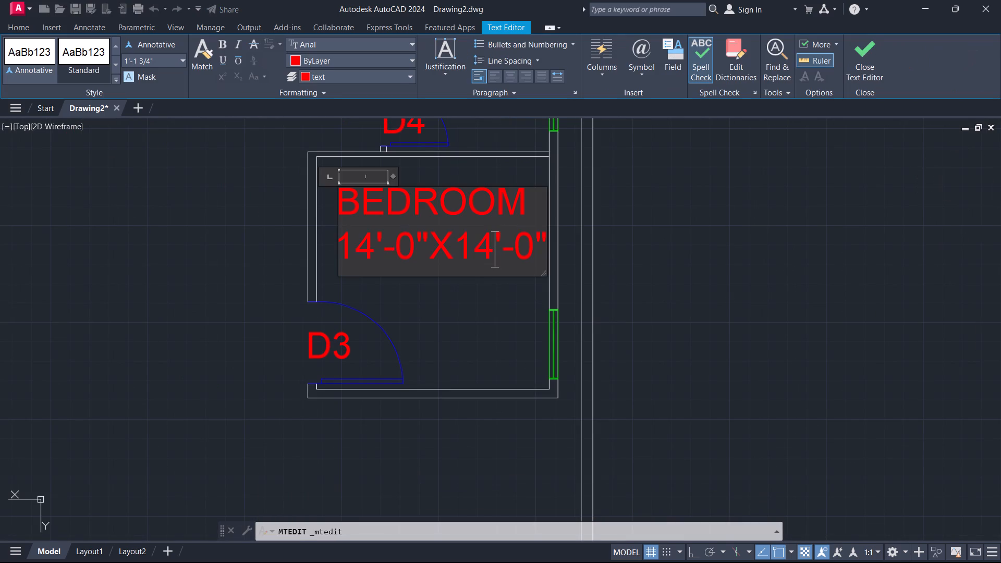
pyautogui.press('BackSpace')
pyautogui.press('0')
pyautogui.click(370, 247)
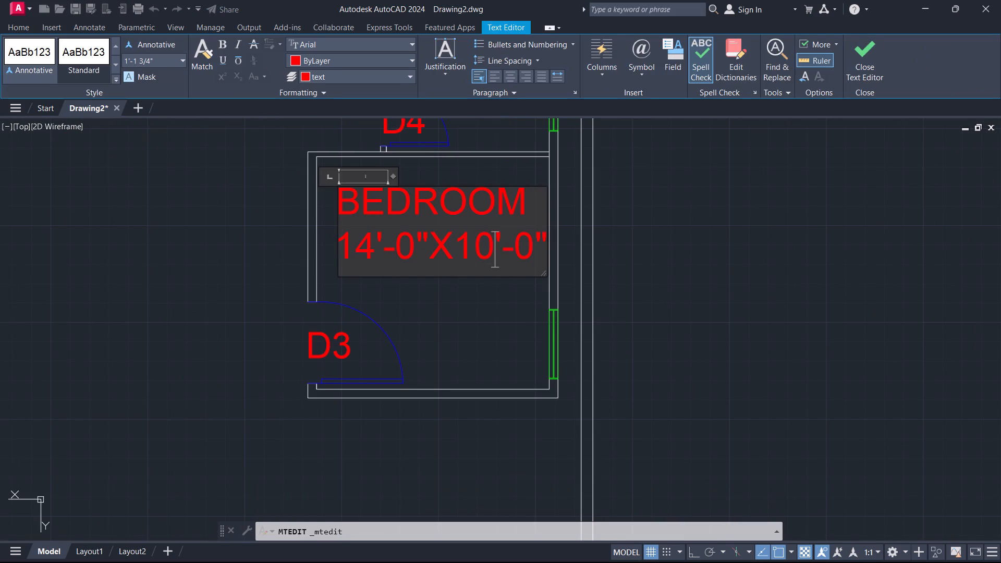
pyautogui.press('BackSpace')
pyautogui.press('0')
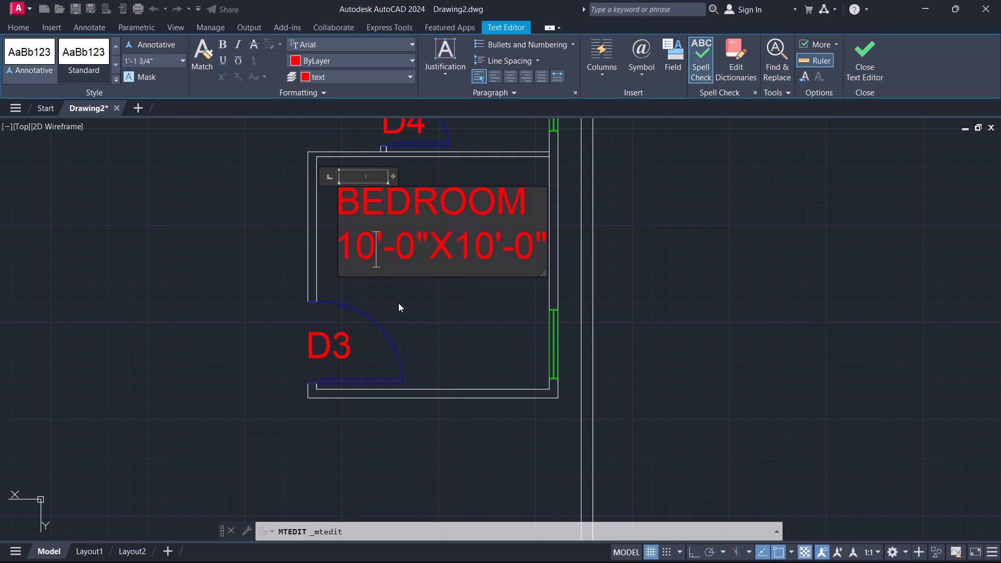
pyautogui.press('Escape')
pyautogui.click(506, 287)
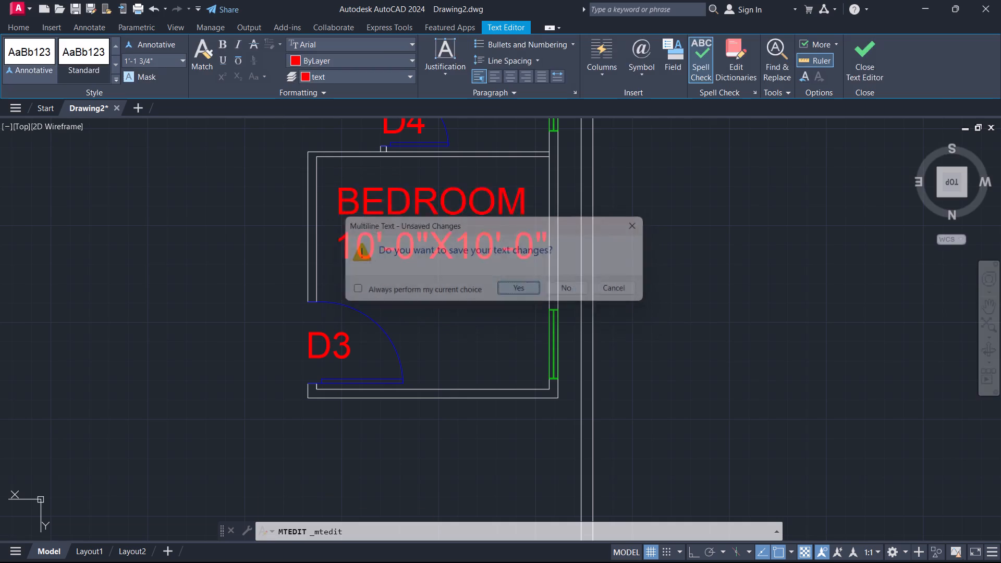
# Shorten the name in the first plan's BEDROOM label to ROOM.
pyautogui.scroll(-1, 474, 299)
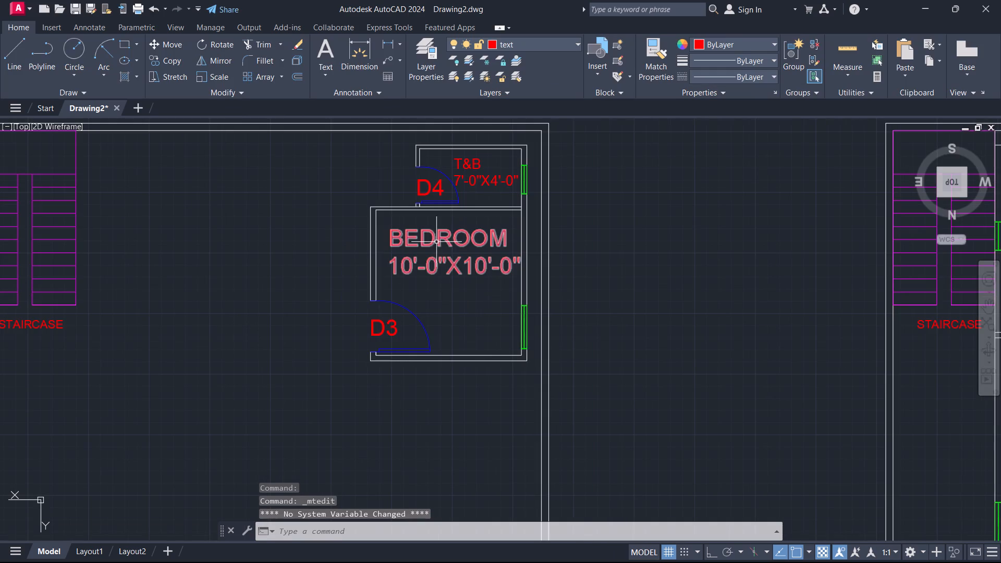
pyautogui.doubleClick(437, 242)
pyautogui.press('BackSpace')
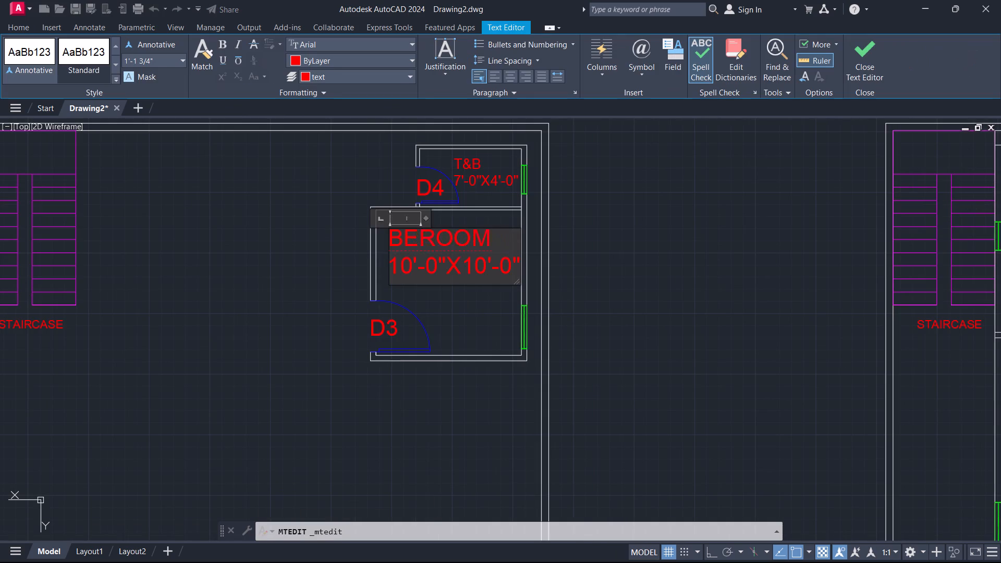
pyautogui.press('BackSpace')
pyautogui.press('BackSpace')
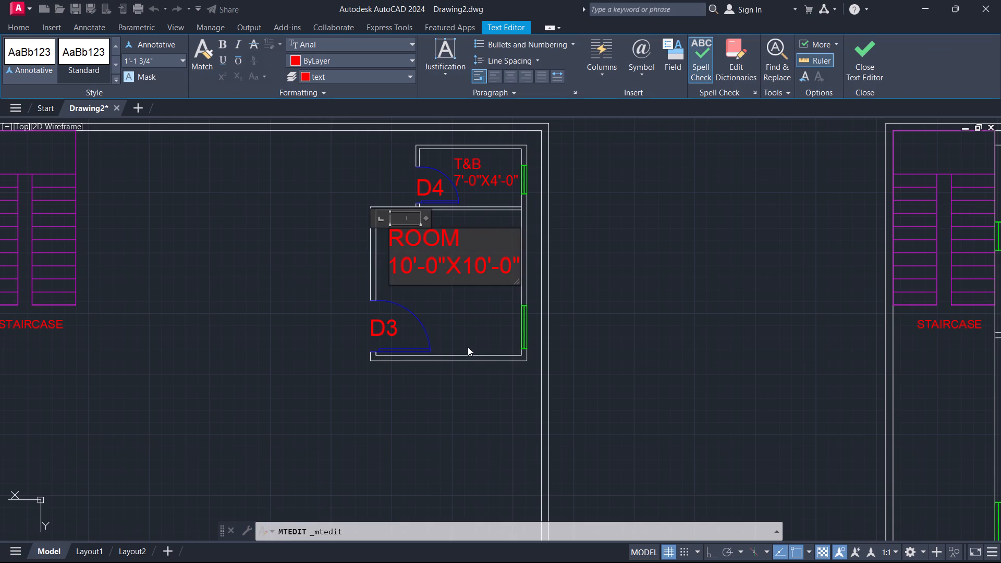
pyautogui.click(468, 329)
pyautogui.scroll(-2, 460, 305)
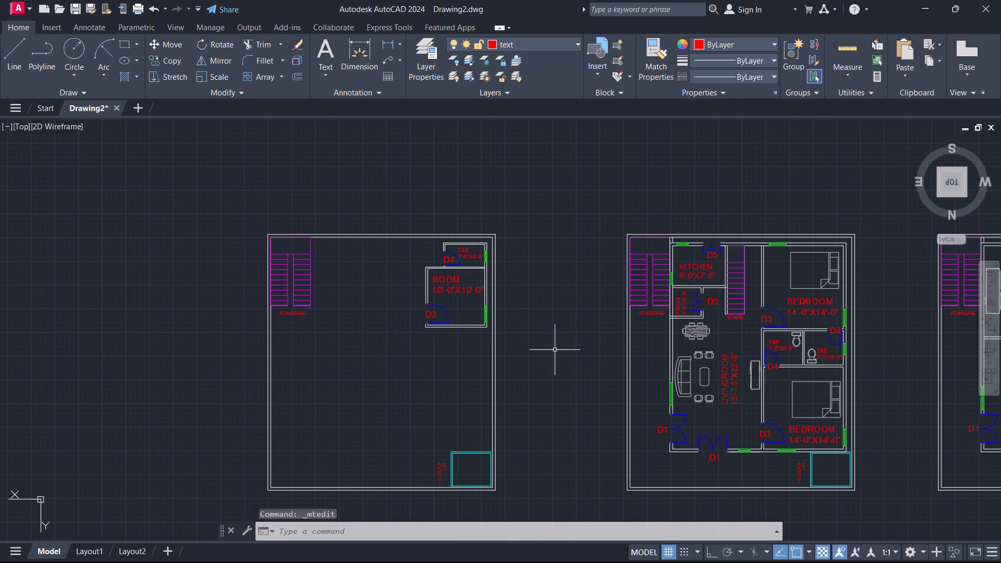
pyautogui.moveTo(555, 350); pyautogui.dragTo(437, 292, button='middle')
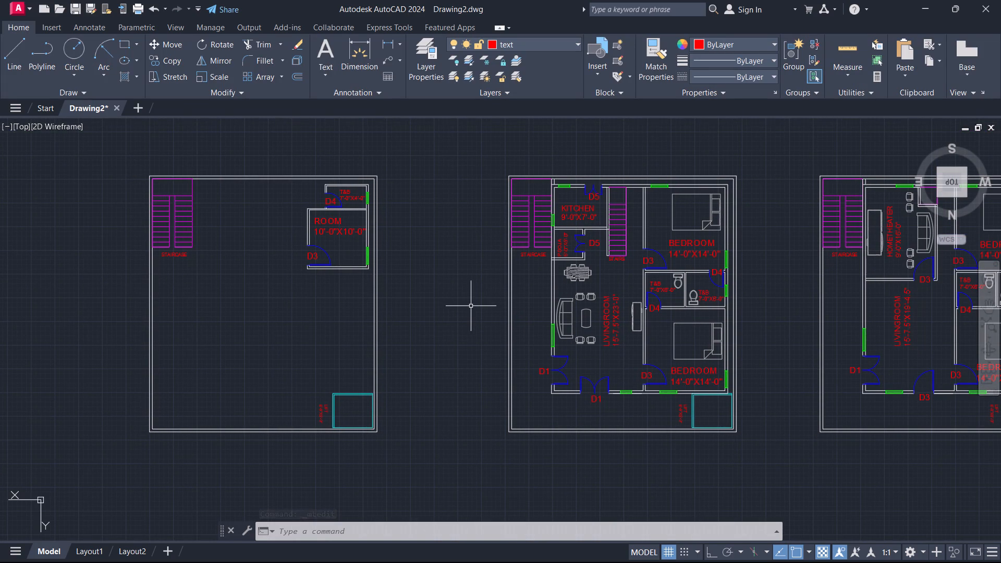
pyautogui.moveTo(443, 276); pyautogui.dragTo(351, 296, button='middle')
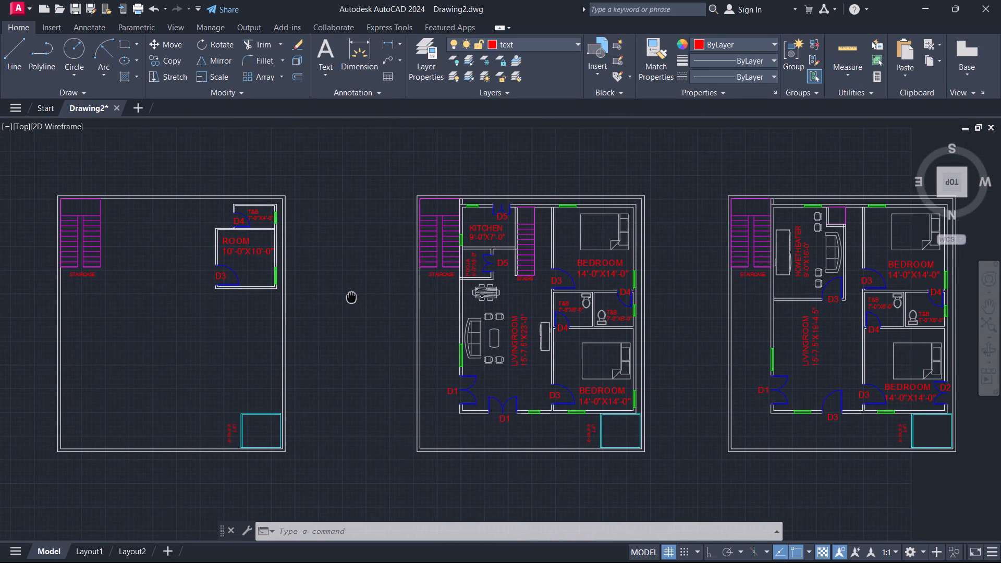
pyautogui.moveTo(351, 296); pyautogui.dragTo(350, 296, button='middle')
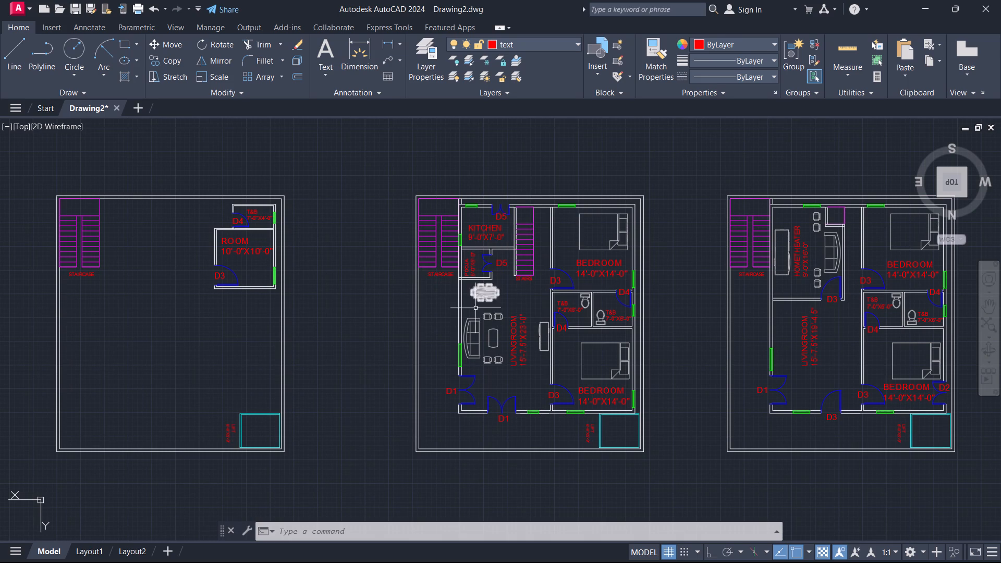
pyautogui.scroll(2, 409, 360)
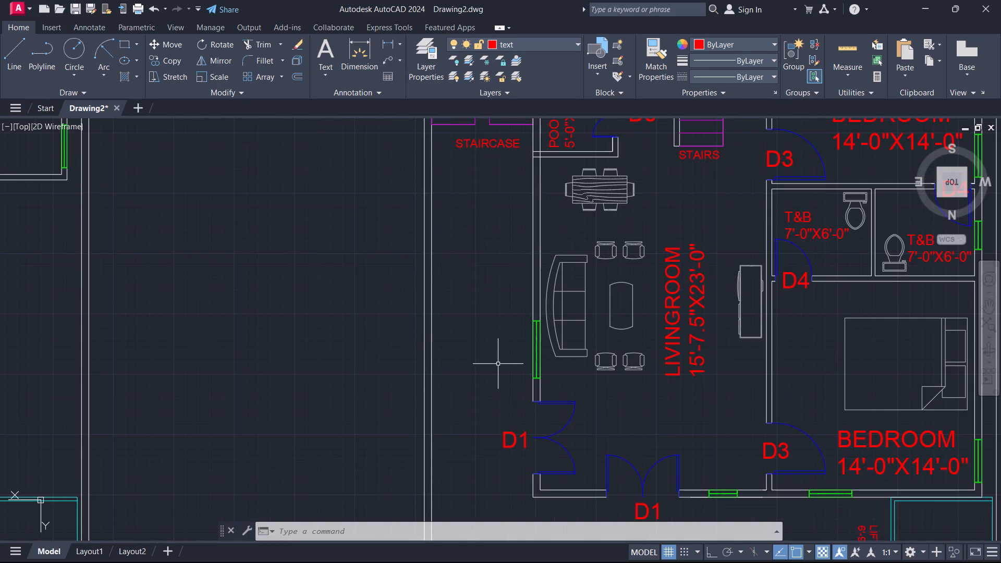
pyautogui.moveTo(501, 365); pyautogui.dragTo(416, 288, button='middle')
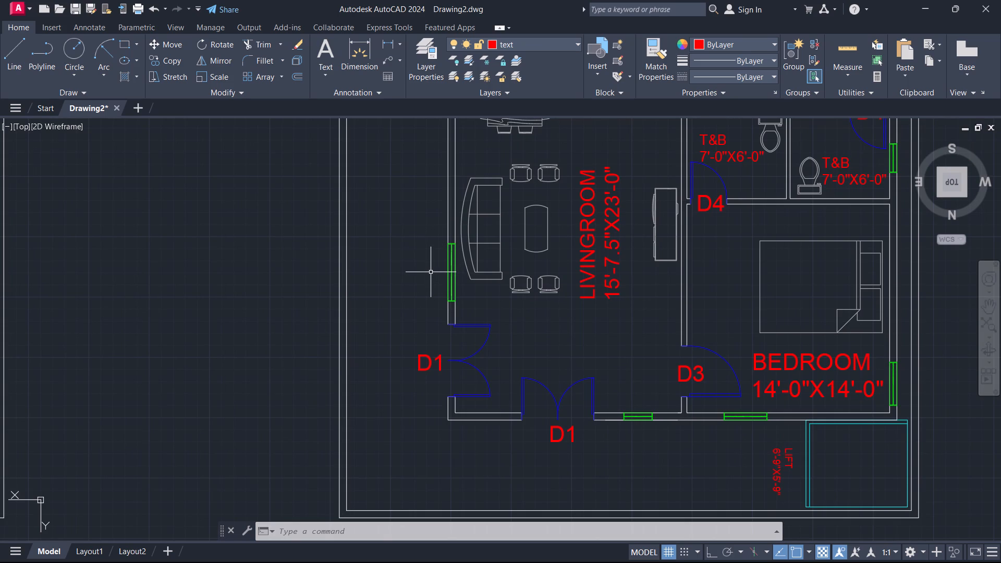
# Add a multiline text label W1 outside the green window on the living room's outer side wall.
pyautogui.write('MT')
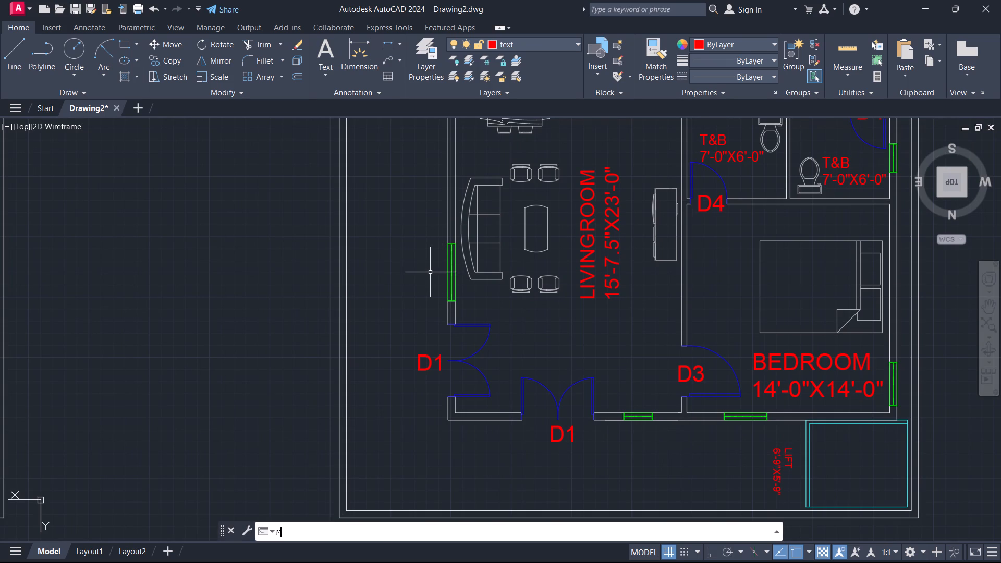
pyautogui.press('Return')
pyautogui.click(423, 281)
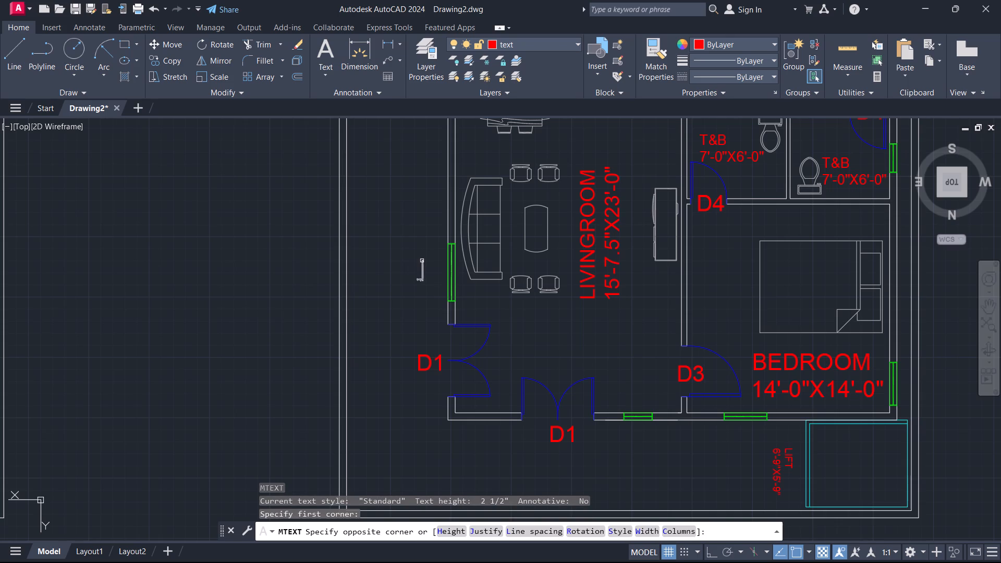
pyautogui.click(421, 260)
pyautogui.press('w')
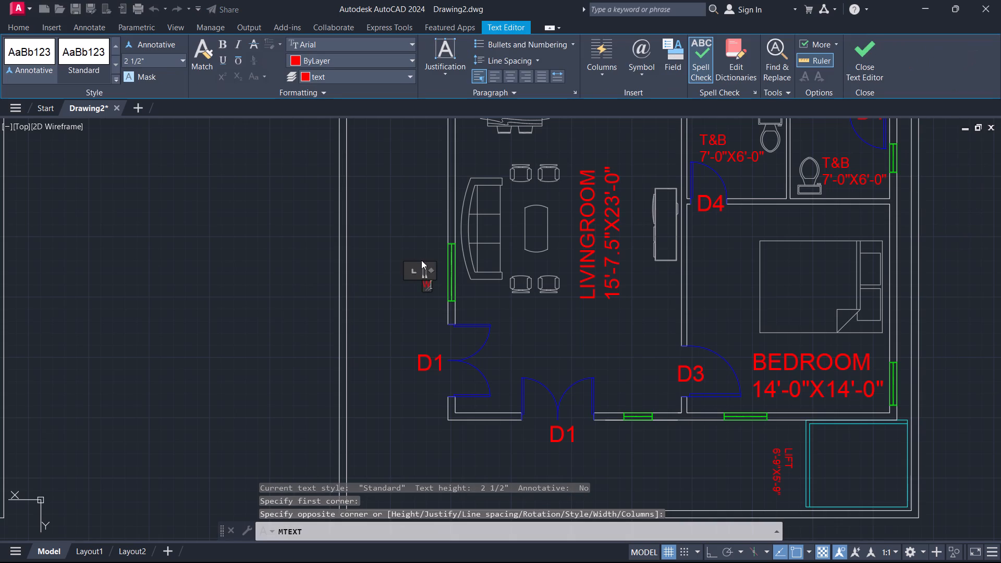
pyautogui.press('1')
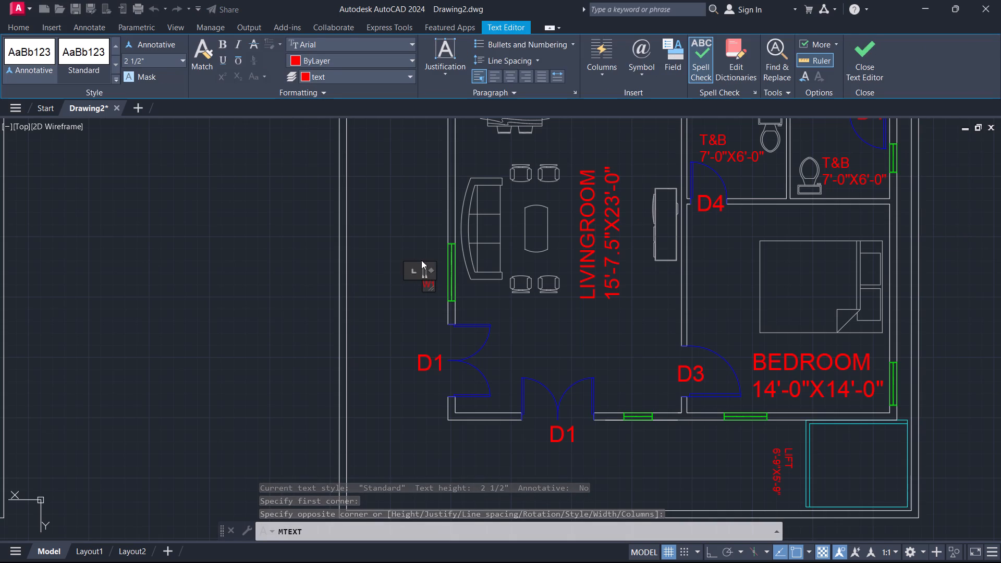
pyautogui.click(420, 287)
# Rotate the W1 window label half a turn about its corner so it reads upright.
pyautogui.scroll(3, 416, 273)
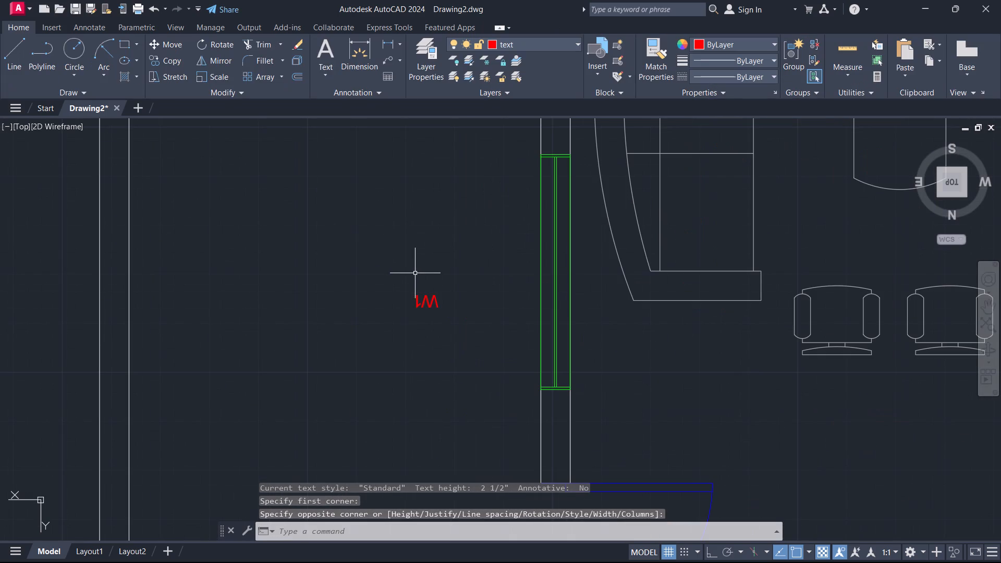
pyautogui.click(370, 281)
pyautogui.click(478, 326)
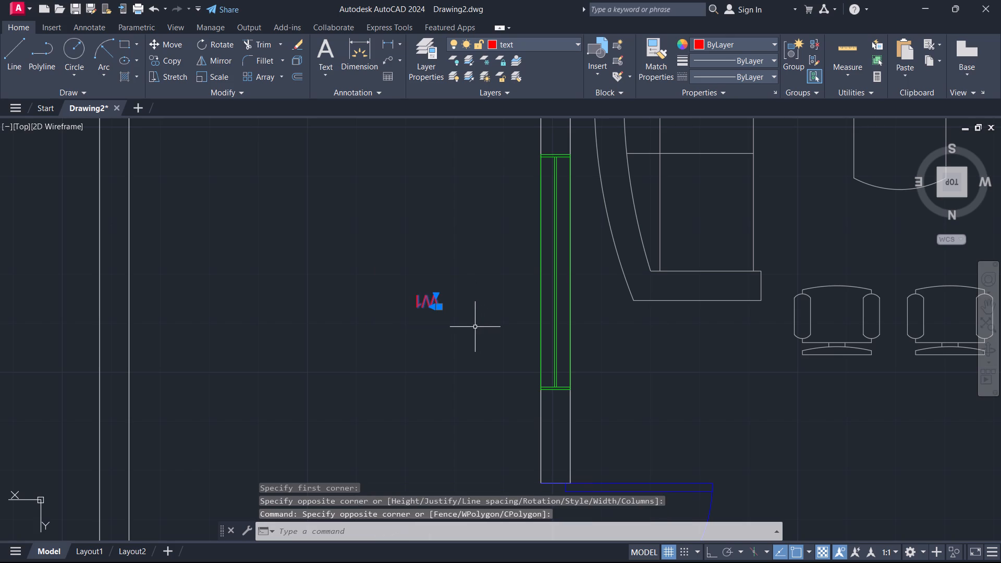
pyautogui.write('RO')
pyautogui.press('Return')
pyautogui.click(443, 311)
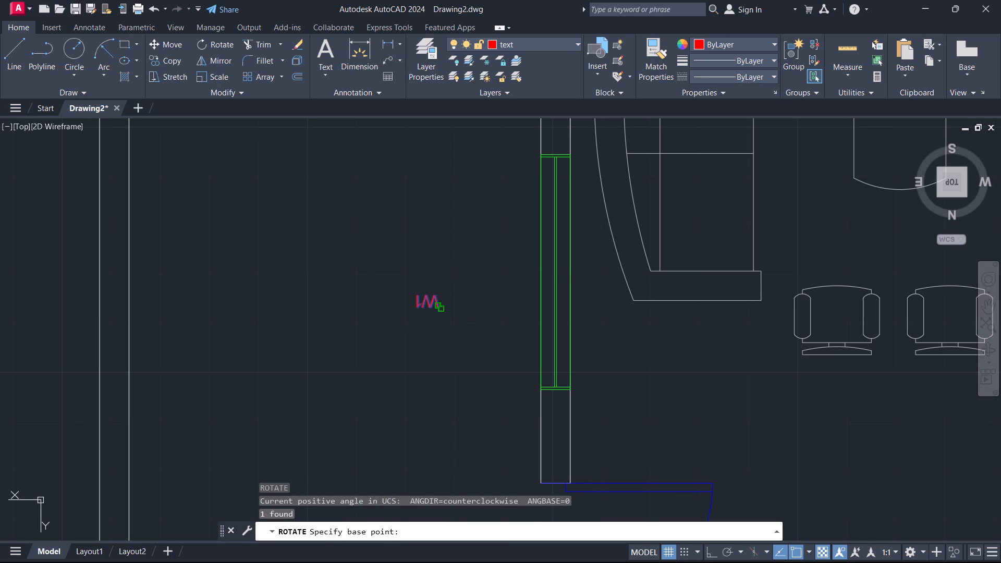
pyautogui.click(482, 303)
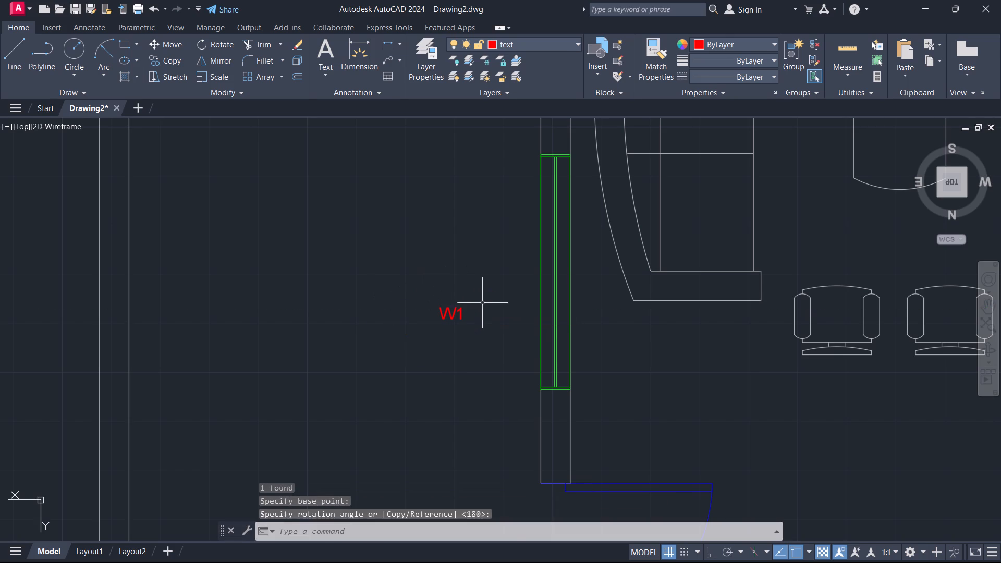
# Scale the W1 label up from its corner to a text height of about 5 3/4".
pyautogui.click(415, 287)
pyautogui.click(529, 342)
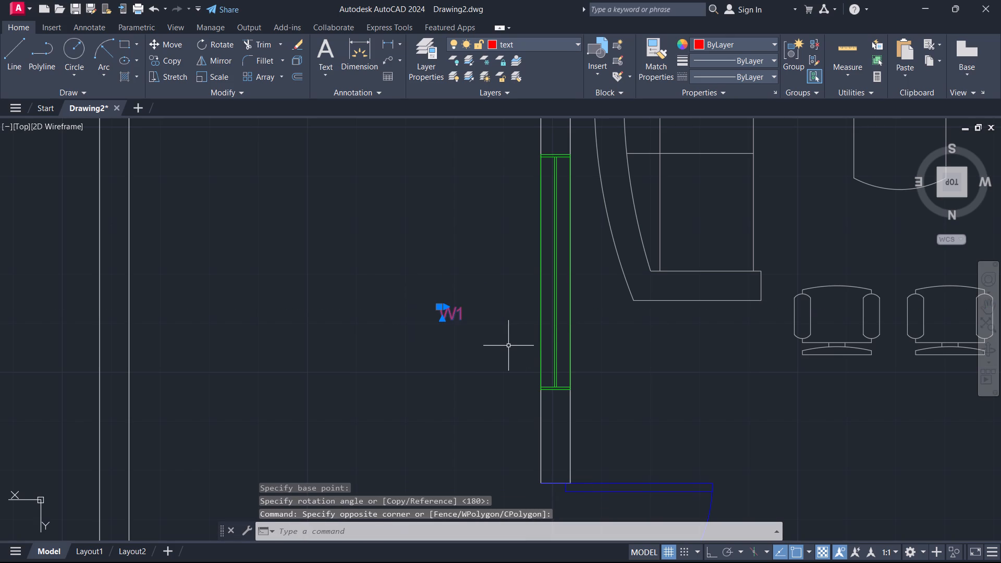
pyautogui.write('SC')
pyautogui.press('Return')
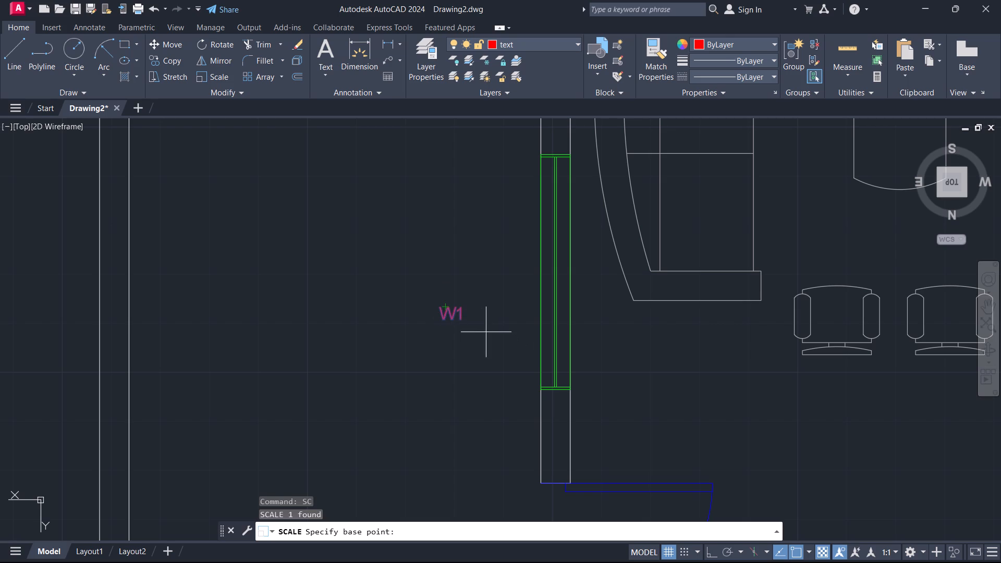
pyautogui.click(433, 310)
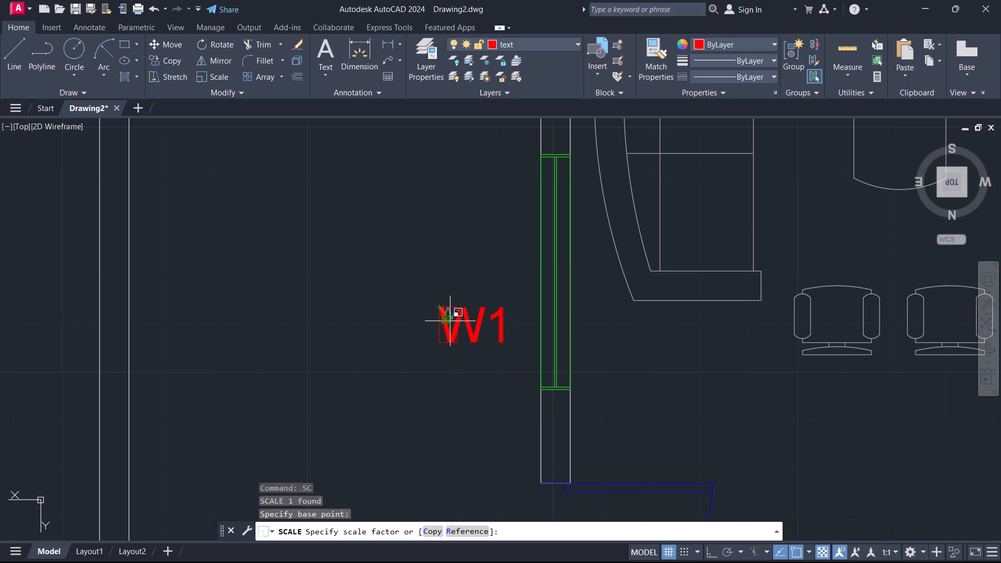
pyautogui.click(450, 321)
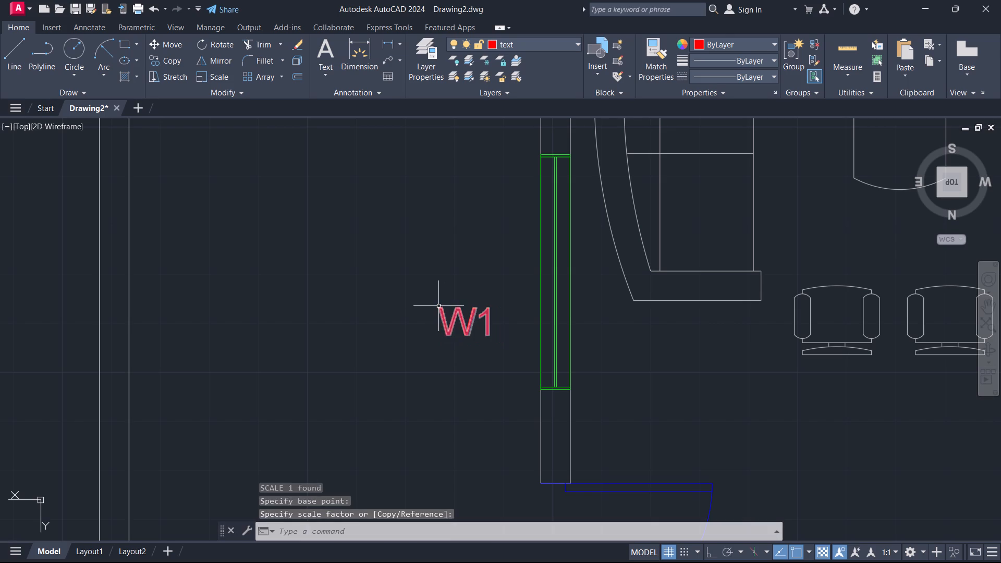
# Move the enlarged W1 label closer to the living room's side window.
pyautogui.click(438, 306)
pyautogui.press('m')
pyautogui.press('Return')
pyautogui.click(438, 306)
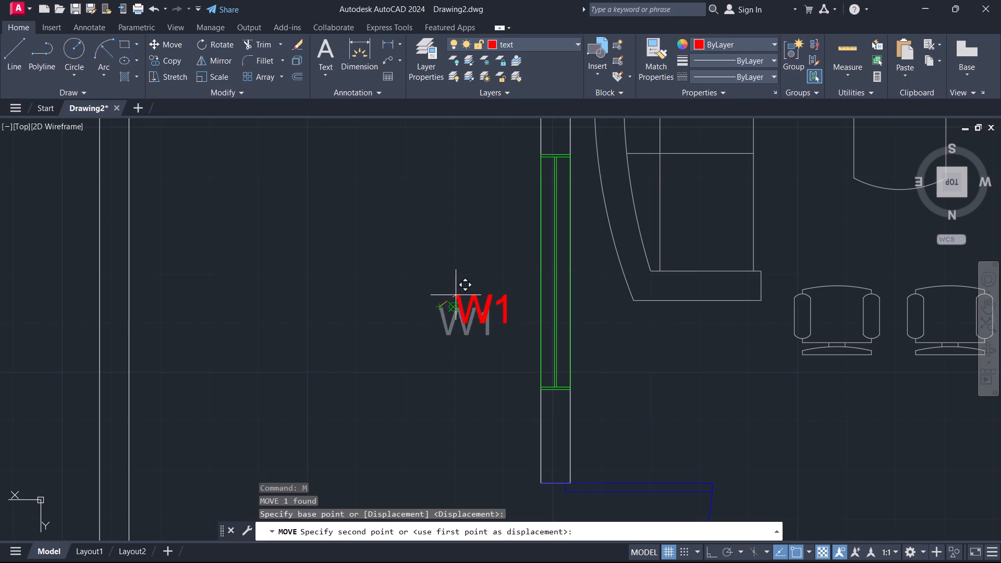
pyautogui.click(465, 282)
# Copy the W1 label below the two windows in the bottom wall, one in the living room and one in the bedroom.
pyautogui.click(465, 283)
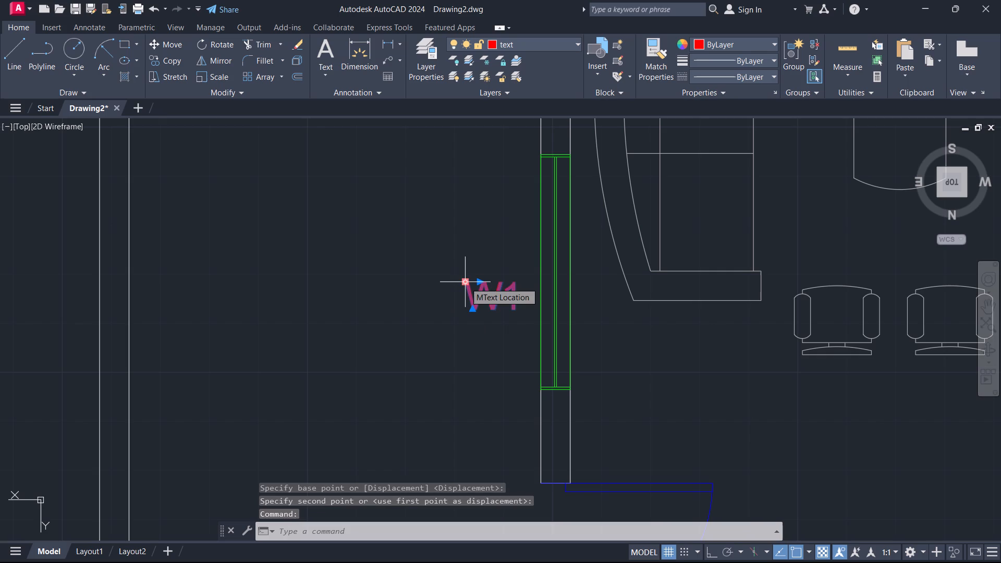
pyautogui.scroll(-2, 418, 263)
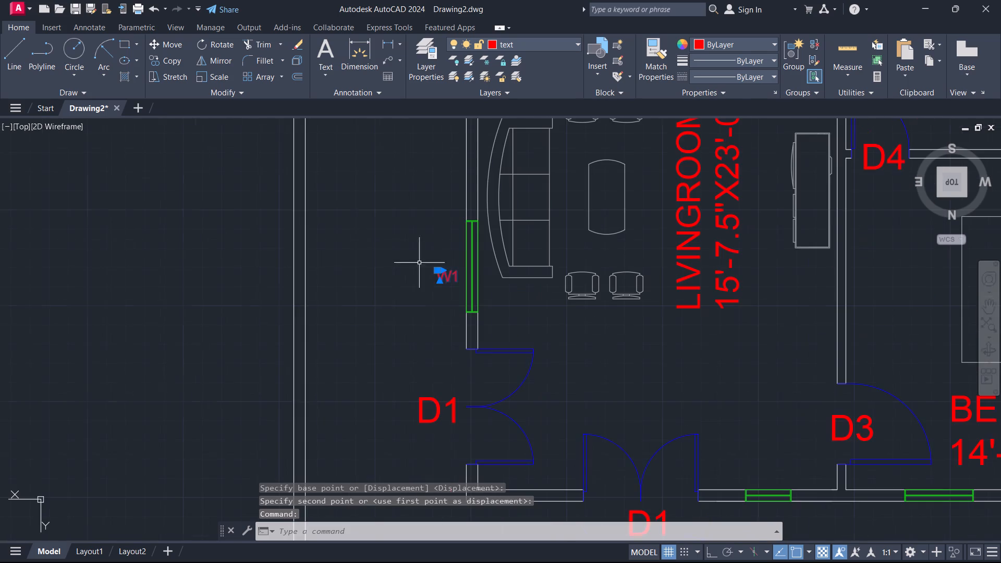
pyautogui.moveTo(430, 307); pyautogui.dragTo(395, 271, button='middle')
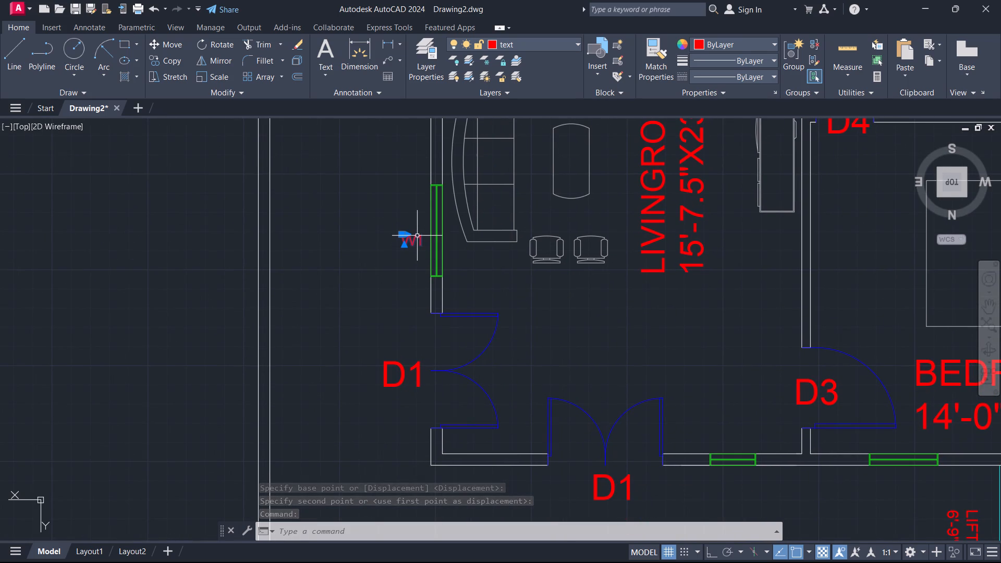
pyautogui.write('CO')
pyautogui.press('Return')
pyautogui.scroll(3, 406, 229)
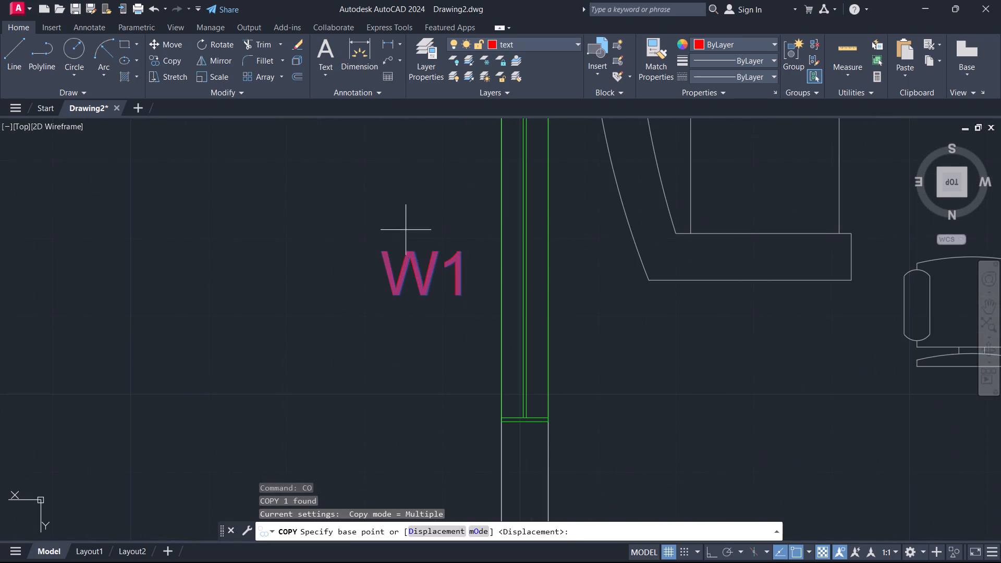
pyautogui.click(407, 251)
pyautogui.scroll(-3, 420, 260)
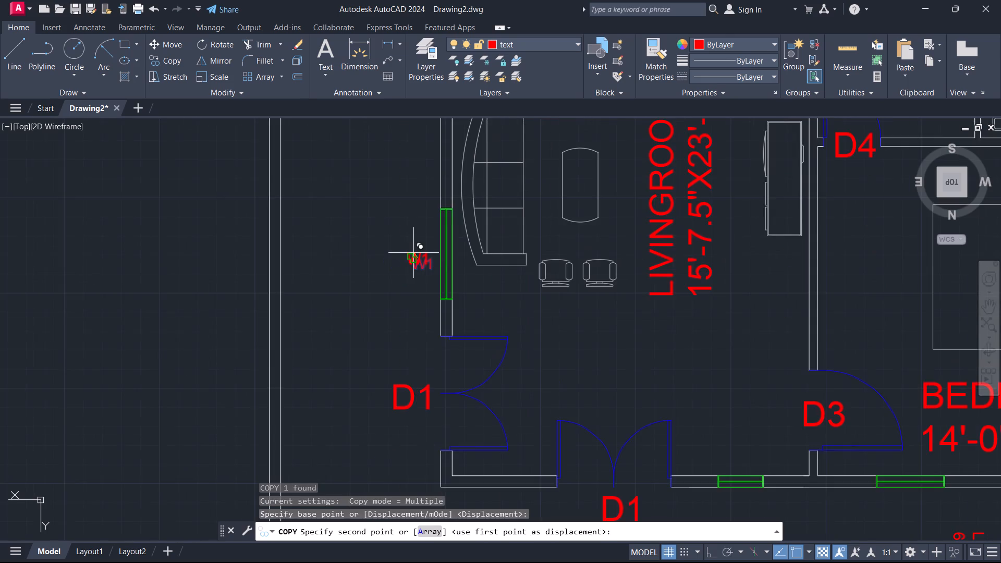
pyautogui.scroll(-1, 413, 252)
pyautogui.scroll(2, 619, 415)
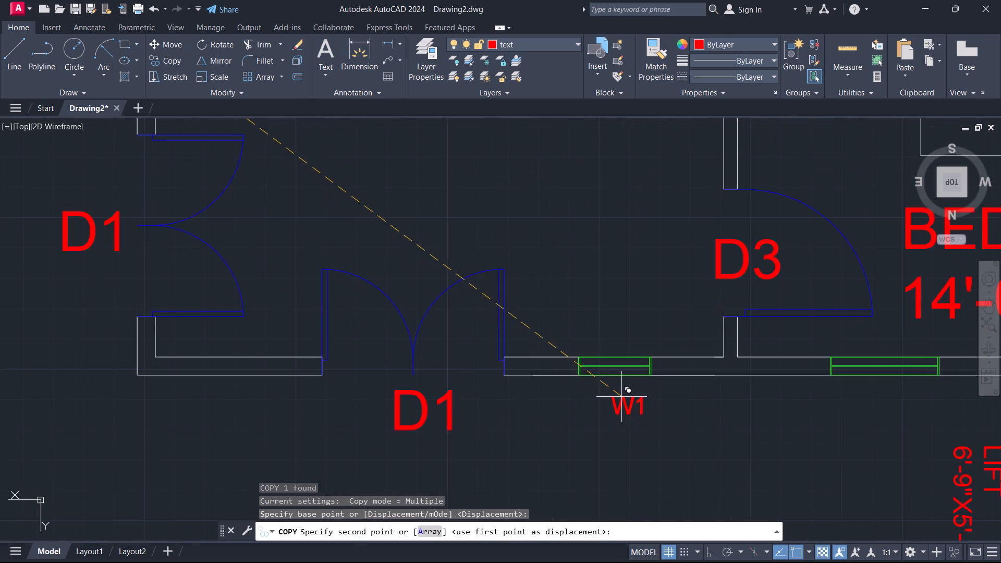
pyautogui.click(612, 388)
pyautogui.moveTo(666, 421); pyautogui.dragTo(434, 419, button='middle')
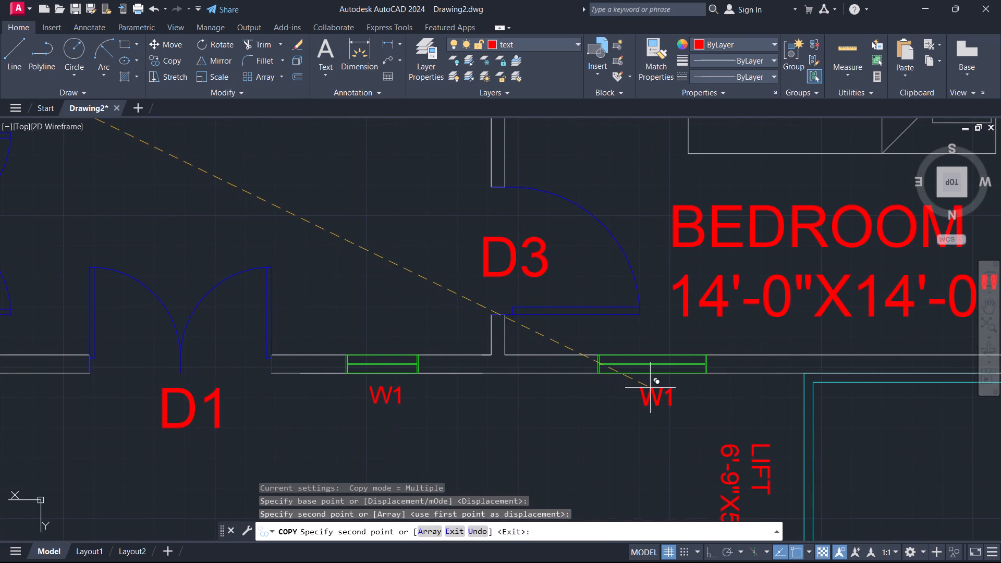
pyautogui.click(648, 384)
pyautogui.press('Escape')
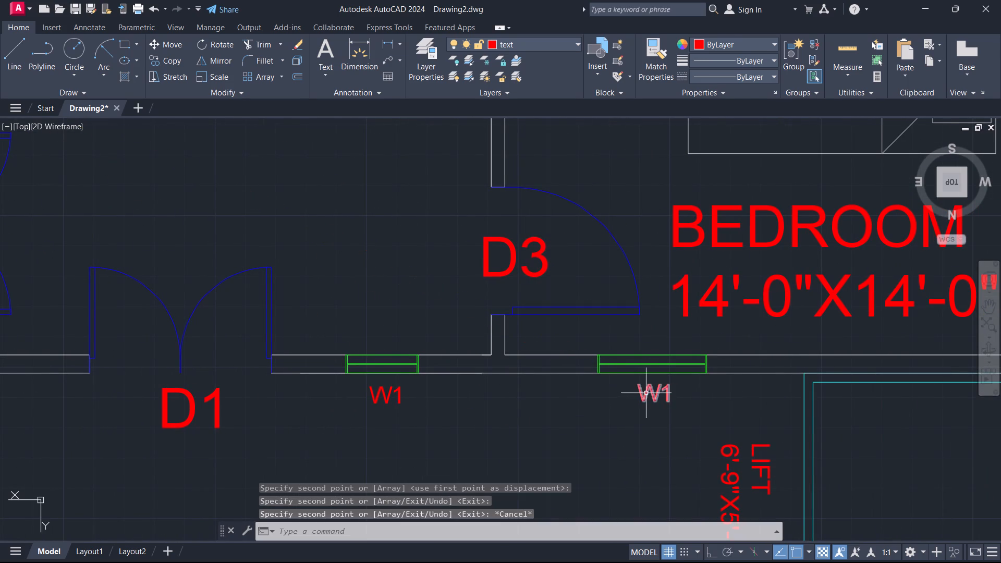
# Change the window label below the bedroom's bottom-wall window to W2.
pyautogui.doubleClick(646, 393)
pyautogui.press('Right')
pyautogui.press('Right')
pyautogui.press('Right')
pyautogui.press('Right')
pyautogui.press('Right')
pyautogui.press('Right')
pyautogui.press('Right')
pyautogui.press('Right')
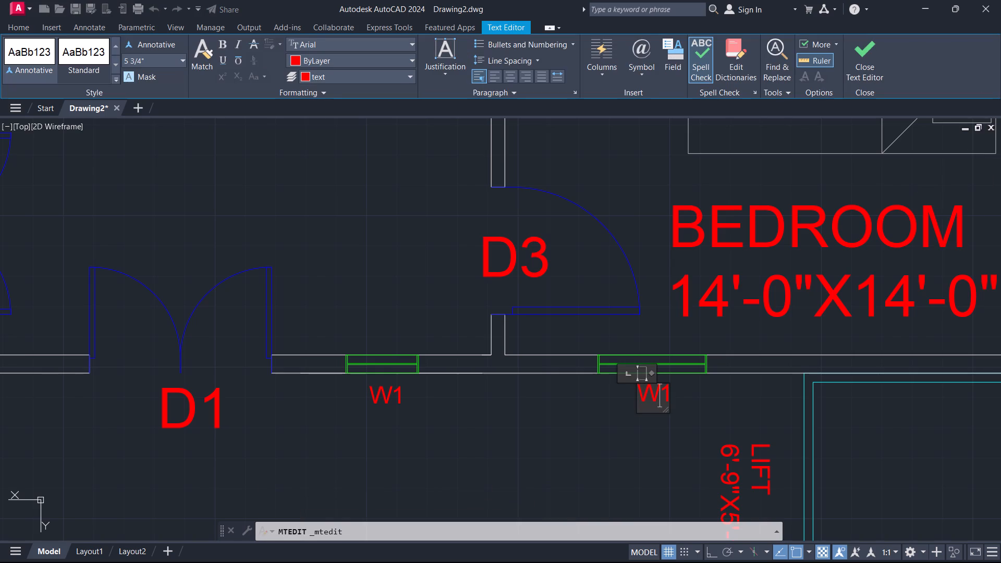
pyautogui.press('BackSpace')
pyautogui.press('2')
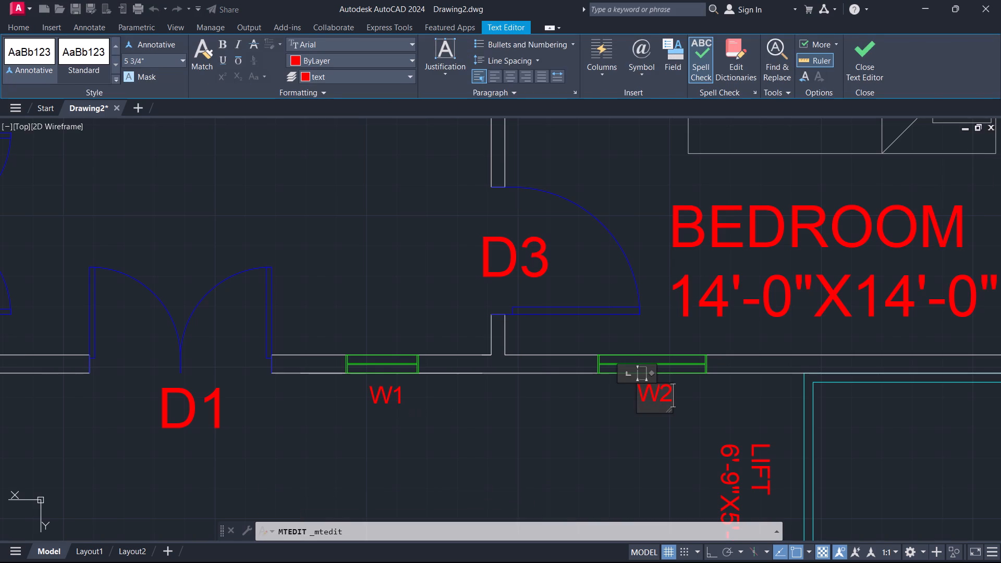
# Change the window label below the living room's bottom-wall window to W3 and save the text.
pyautogui.doubleClick(397, 398)
pyautogui.doubleClick(401, 396)
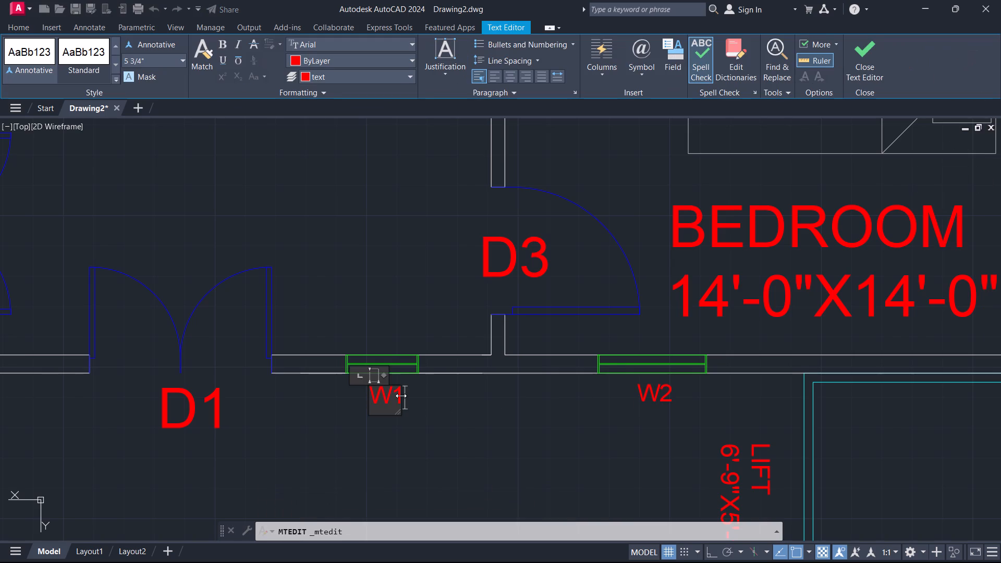
pyautogui.press('BackSpace')
pyautogui.press('3')
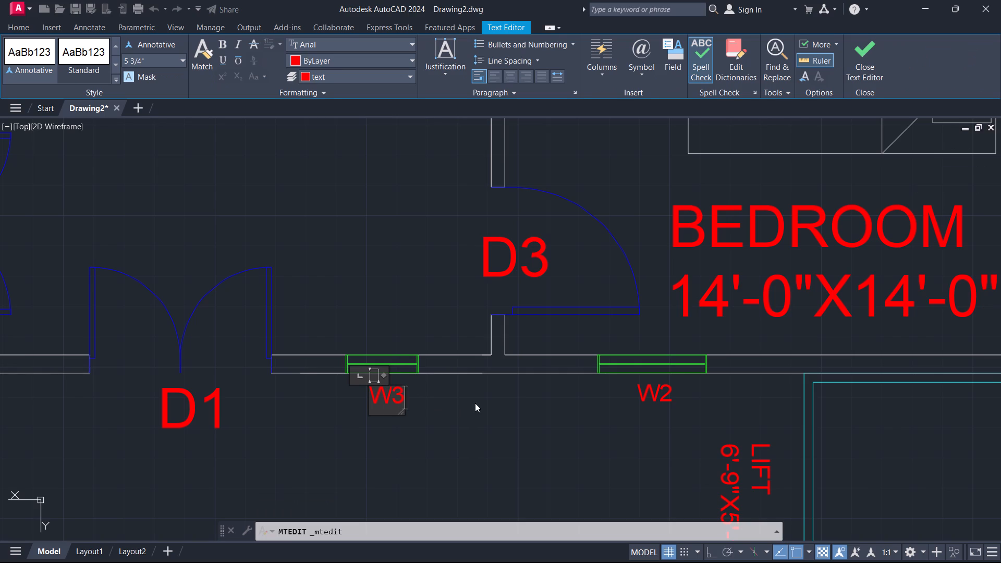
pyautogui.click(475, 403)
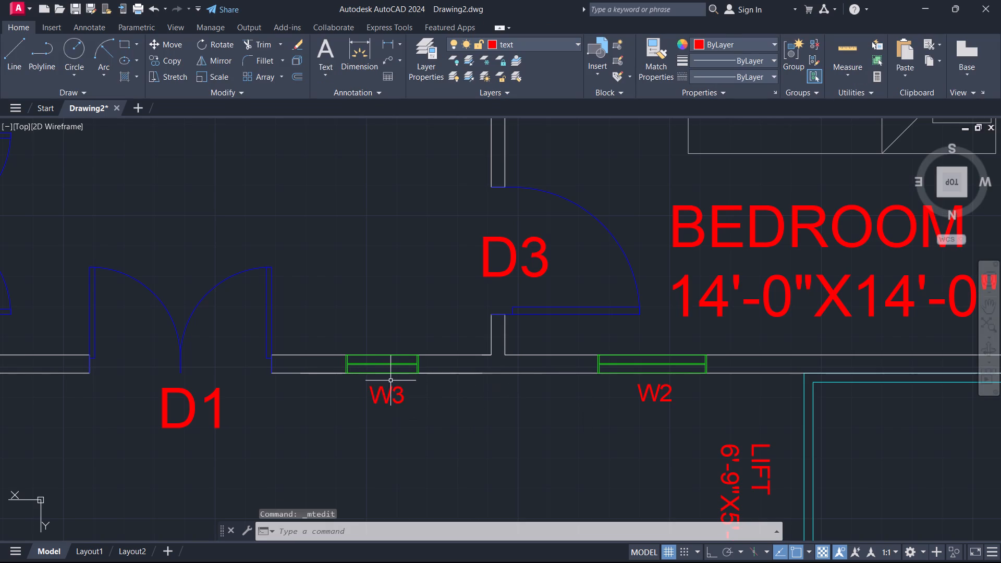
# Copy the living room's W3 label beside the outer-wall window of the toilet and bath in the same floor plan.
pyautogui.click(371, 388)
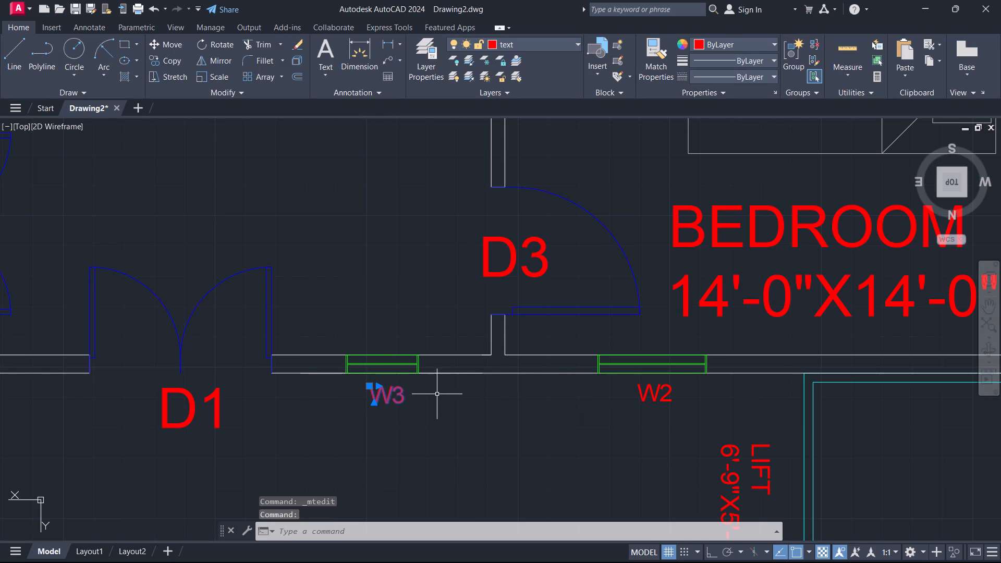
pyautogui.write('CO')
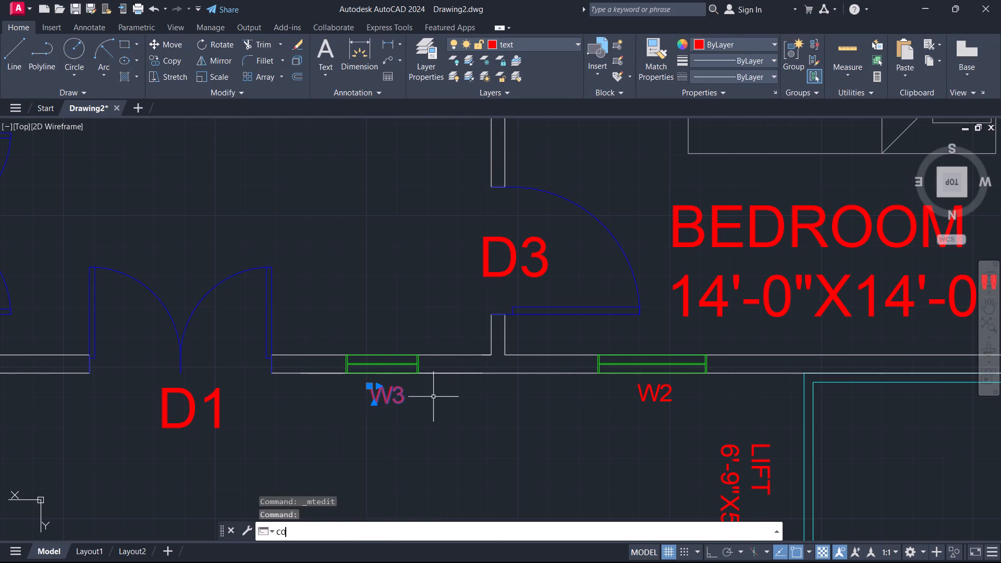
pyautogui.press('Return')
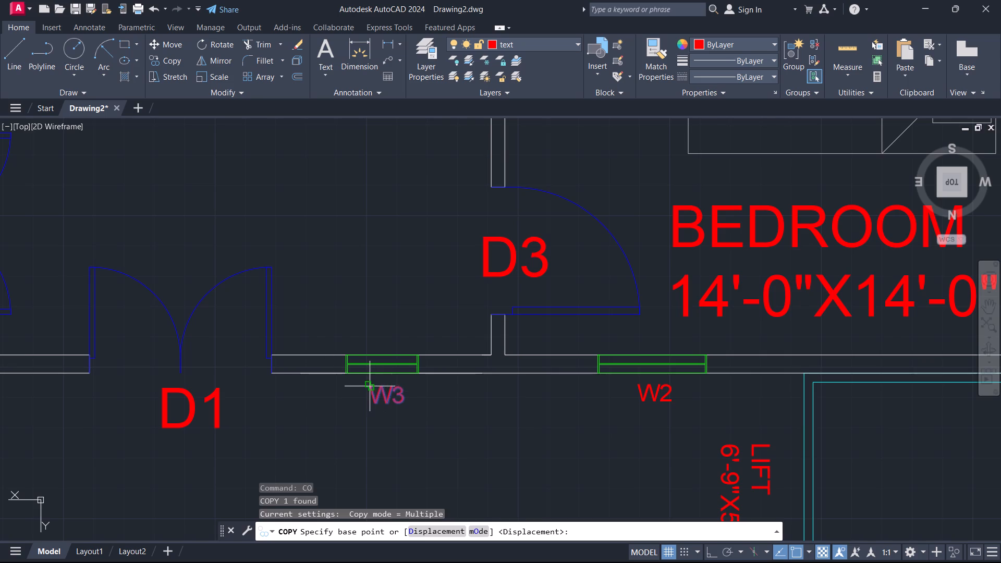
pyautogui.click(369, 386)
pyautogui.scroll(-2, 444, 383)
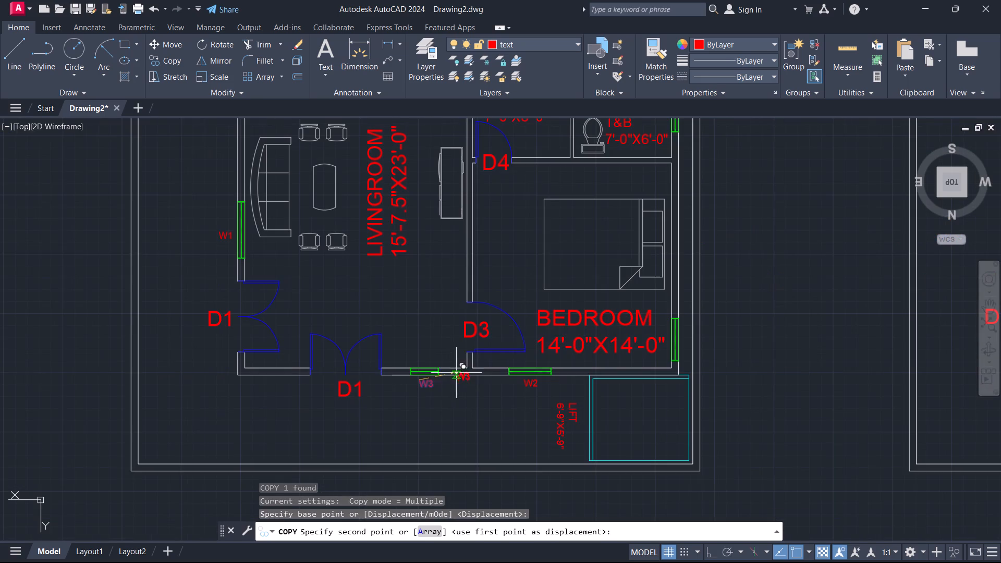
pyautogui.moveTo(522, 266); pyautogui.dragTo(458, 436, button='middle')
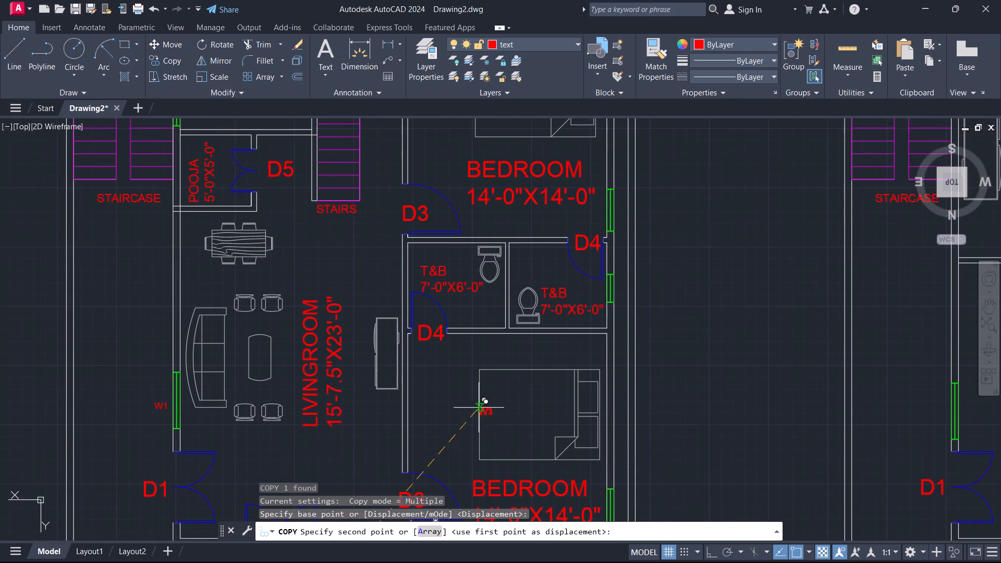
pyautogui.scroll(2, 603, 292)
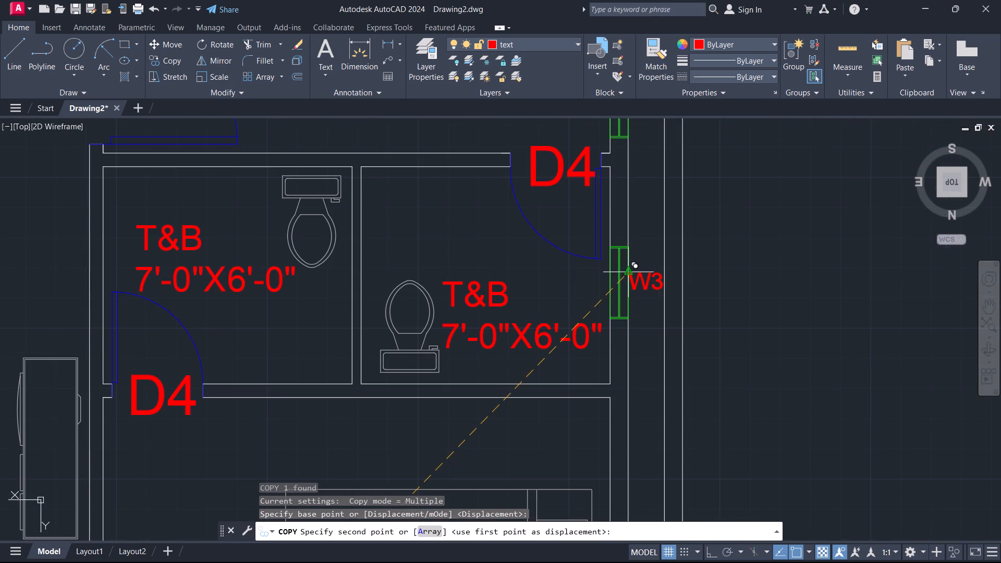
pyautogui.click(631, 275)
# Place further W3 copies at the kitchen's two windows, above the top-wall one and beside the one facing the staircase.
pyautogui.scroll(-3, 575, 356)
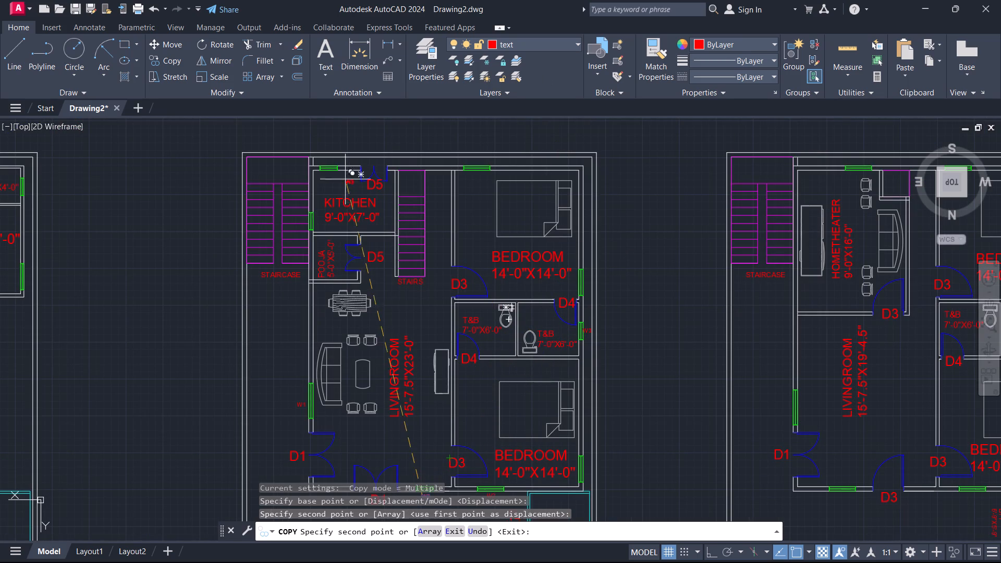
pyautogui.moveTo(328, 158); pyautogui.dragTo(455, 197, button='middle')
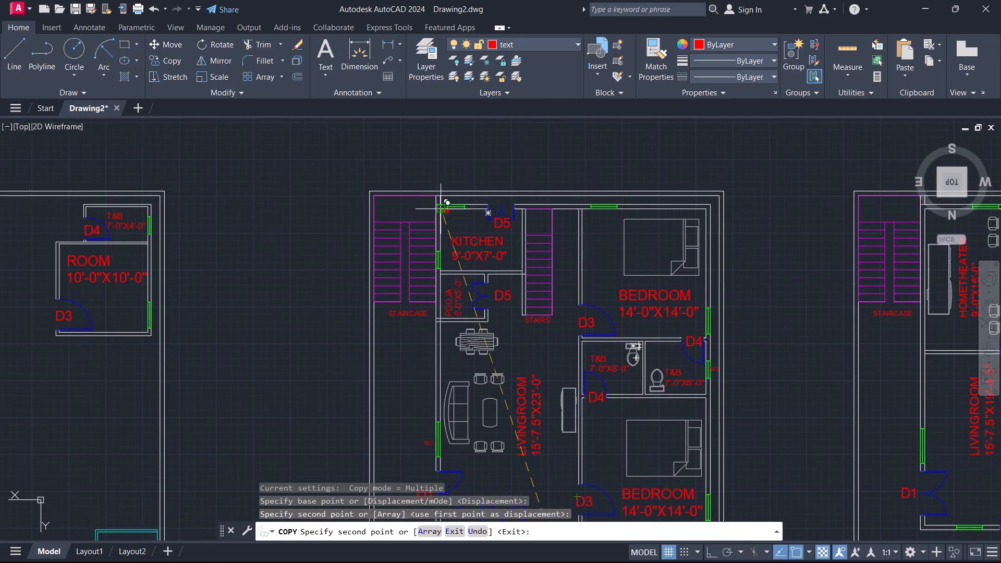
pyautogui.scroll(5, 441, 209)
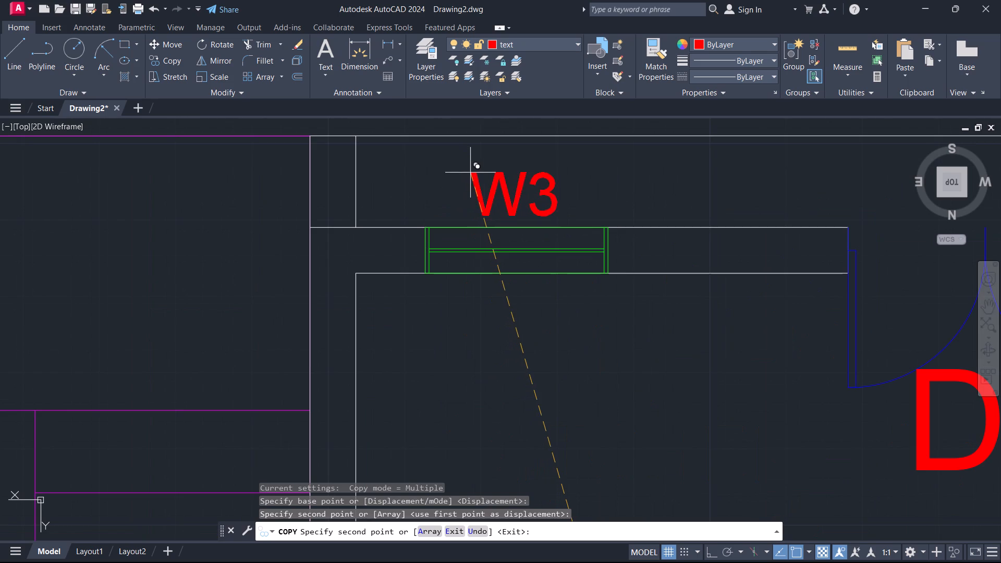
pyautogui.click(470, 173)
pyautogui.scroll(-3, 475, 163)
pyautogui.scroll(1, 463, 317)
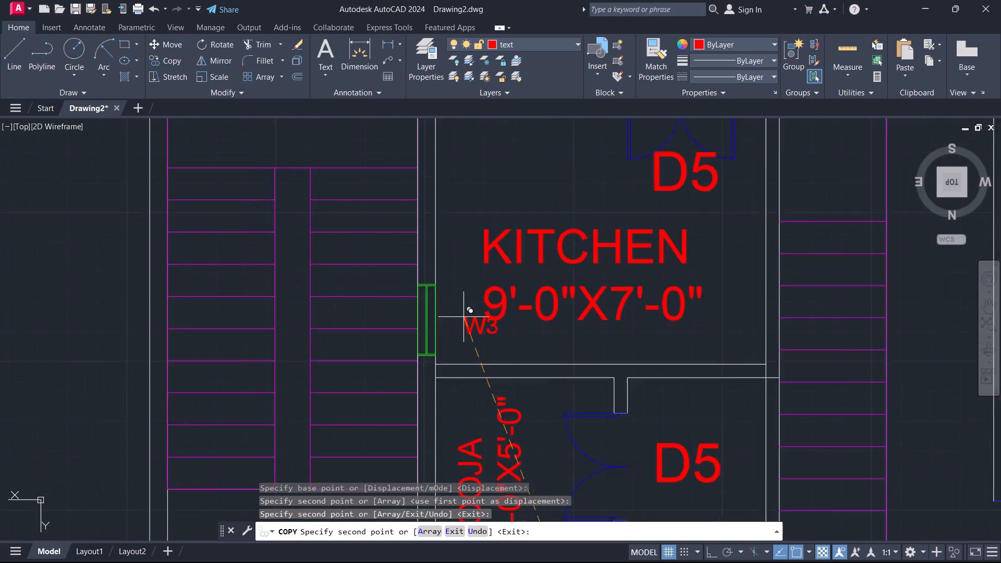
pyautogui.scroll(2, 463, 317)
pyautogui.click(401, 313)
# Place another W3 copy beside the window of the 7'-0"X4'-0" T&B in the single-room floor plan.
pyautogui.scroll(-3, 436, 222)
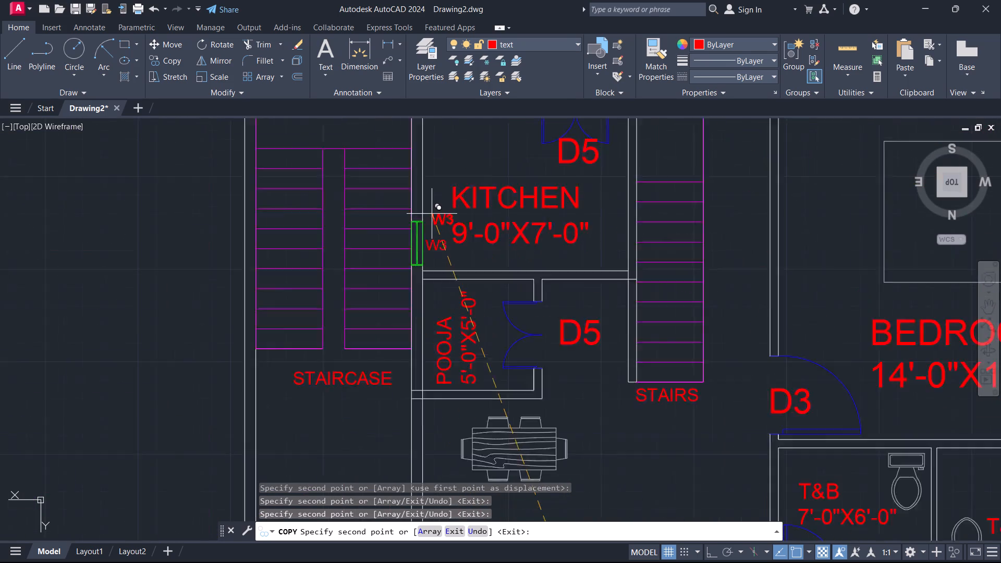
pyautogui.scroll(-3, 432, 214)
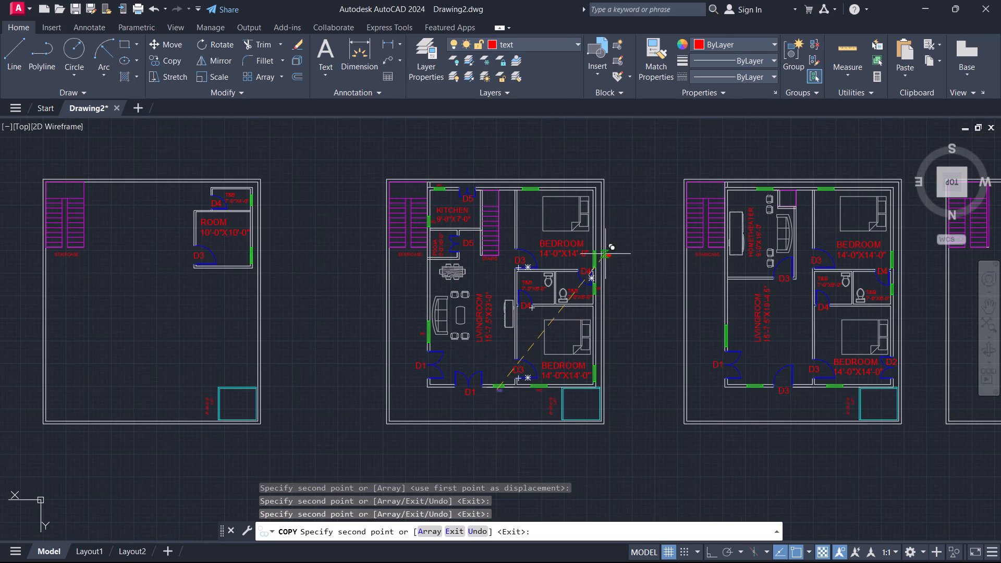
pyautogui.scroll(5, 243, 188)
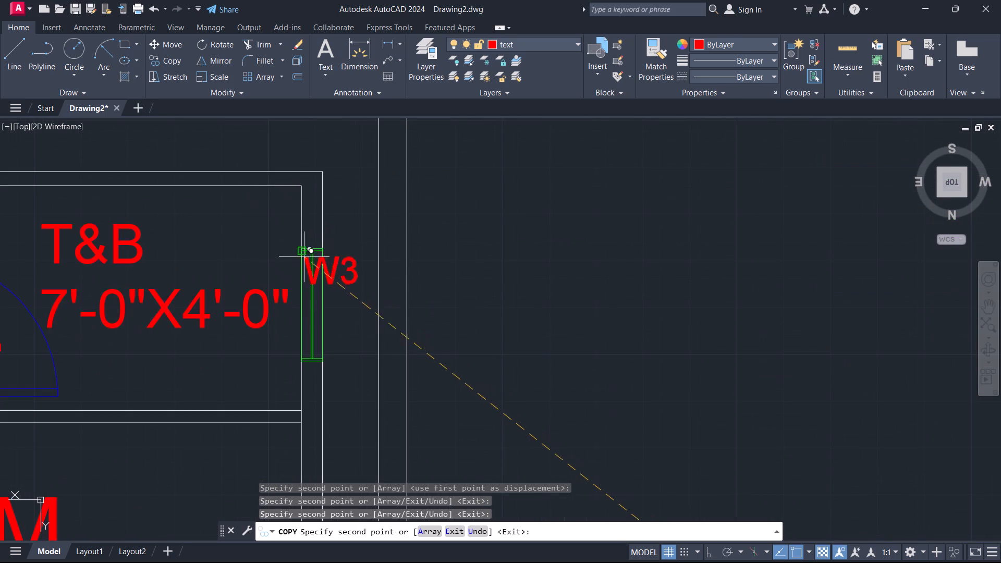
pyautogui.click(324, 290)
# Place a W3 copy beside the T&B's outer-wall window in the home theater floor plan and end the copying.
pyautogui.scroll(-5, 374, 232)
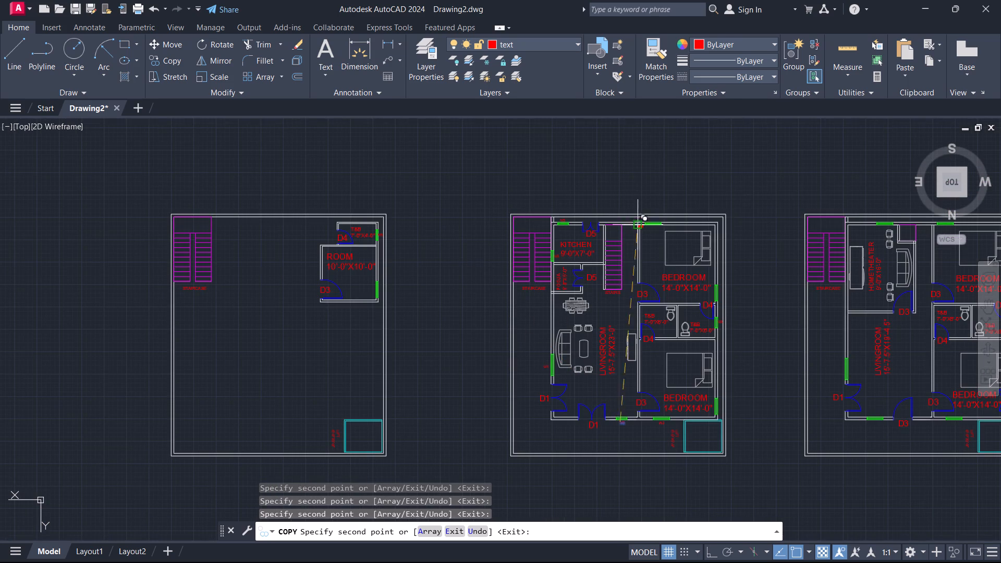
pyautogui.moveTo(744, 231); pyautogui.dragTo(356, 193, button='middle')
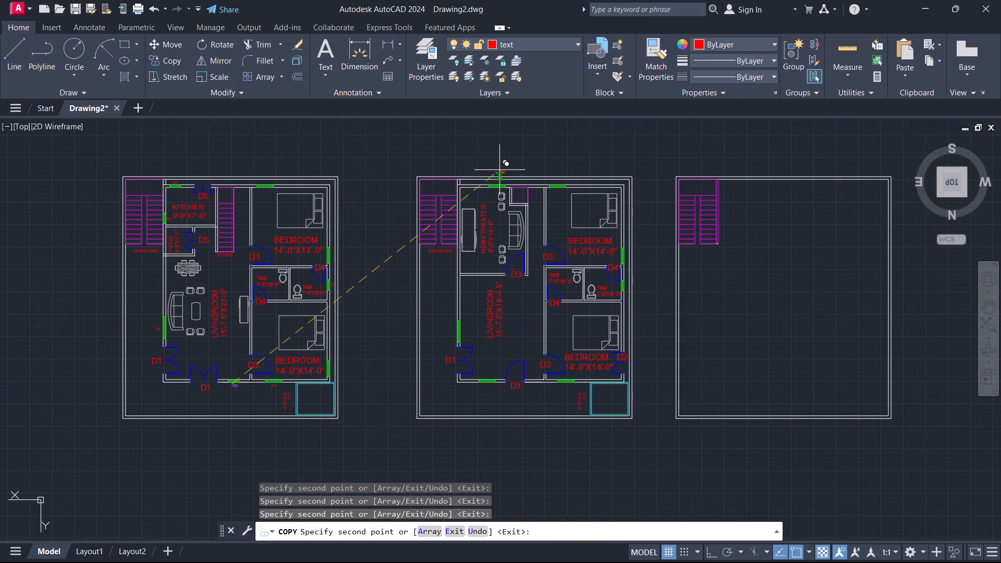
pyautogui.scroll(3, 499, 170)
pyautogui.moveTo(738, 266); pyautogui.dragTo(554, 167, button='middle')
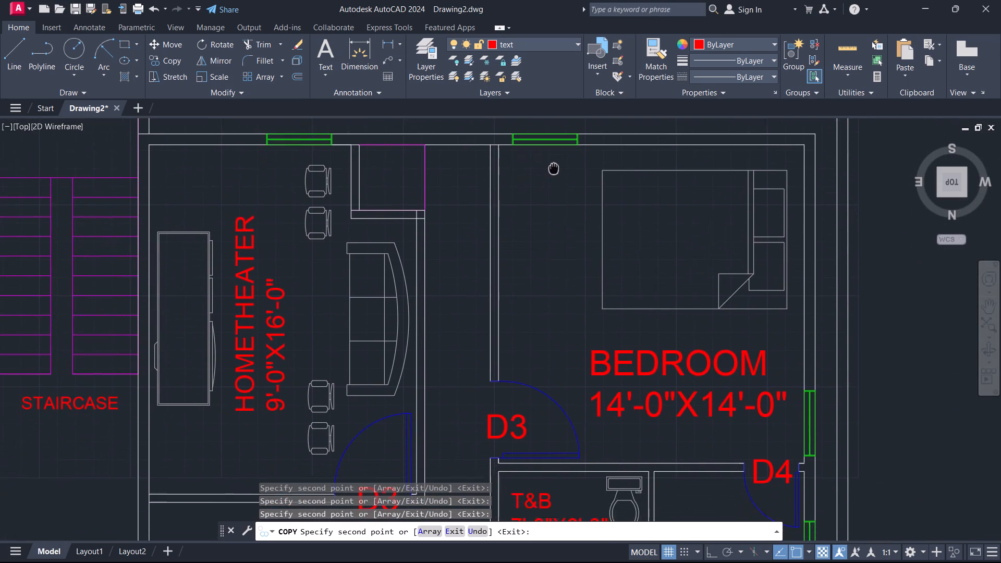
pyautogui.moveTo(554, 167); pyautogui.dragTo(557, 159, button='middle')
pyautogui.scroll(-1, 576, 145)
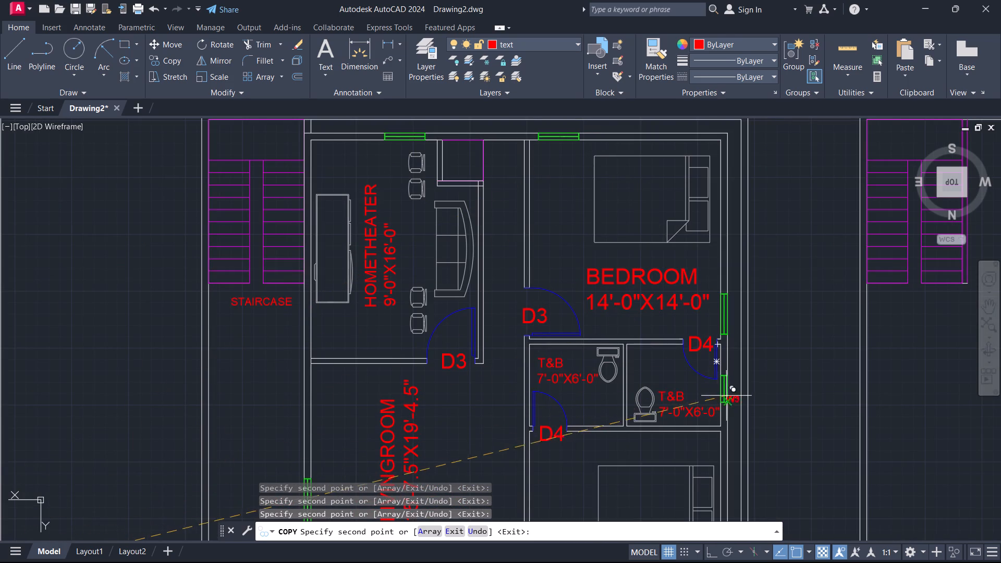
pyautogui.scroll(4, 729, 396)
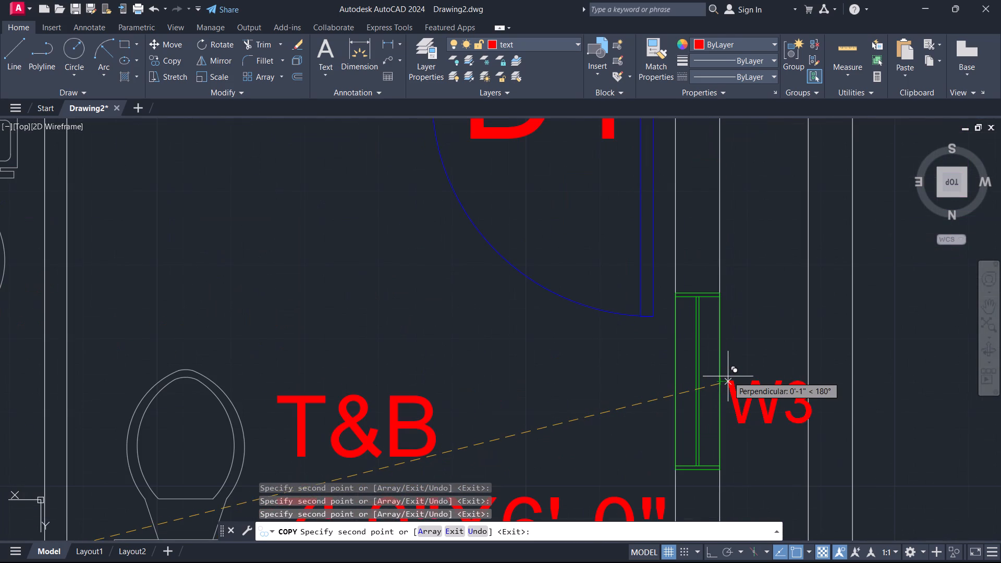
pyautogui.click(725, 377)
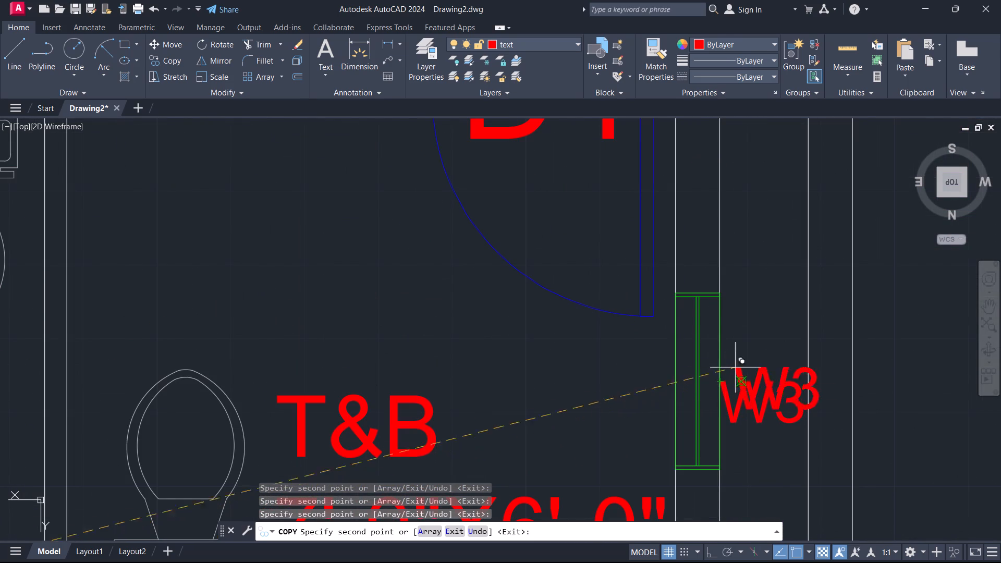
pyautogui.scroll(-5, 706, 308)
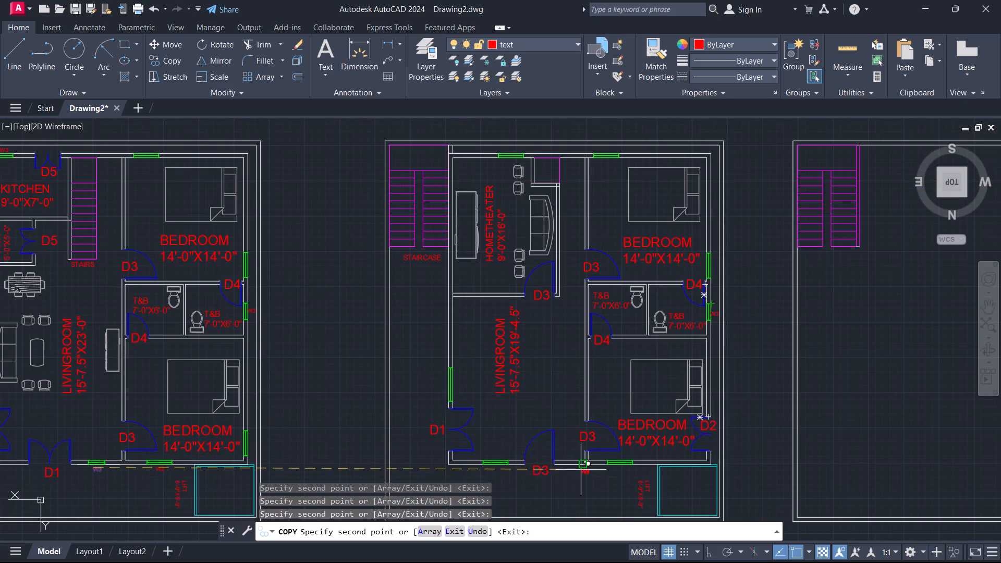
pyautogui.moveTo(335, 389); pyautogui.dragTo(548, 235, button='middle')
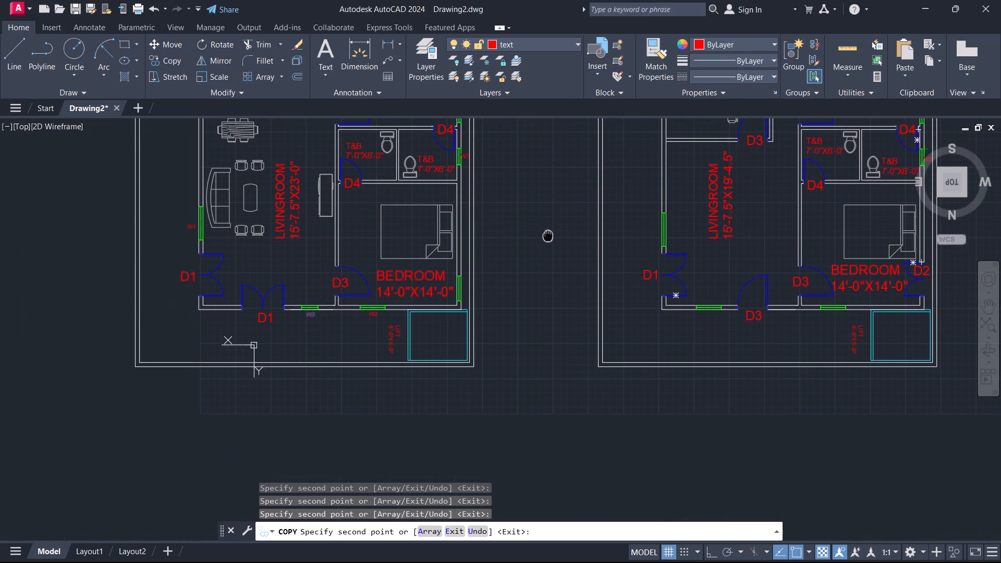
pyautogui.press('Escape')
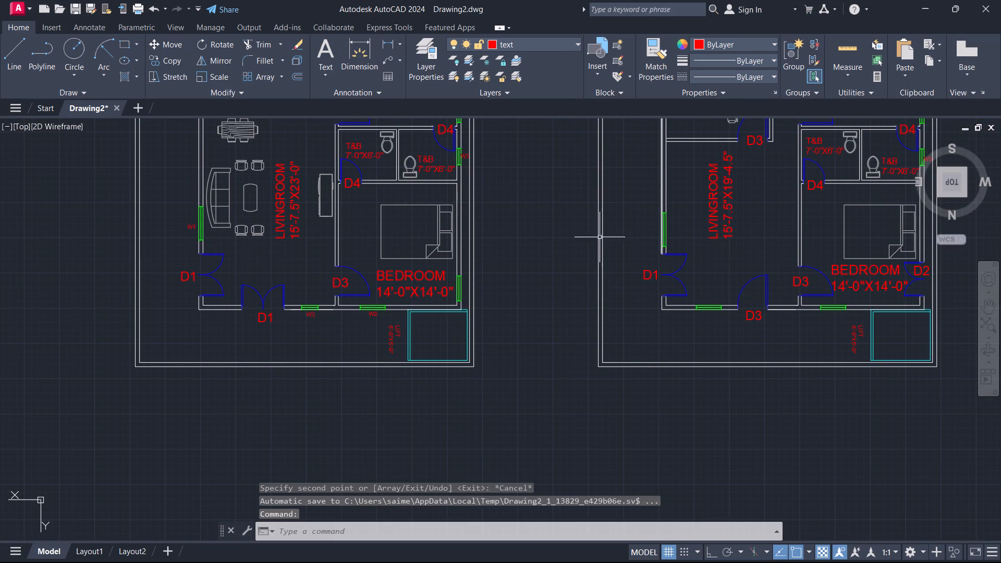
# Copy the W1 label from the kitchen floor plan's living room to the living room's side window in the home theater floor plan.
pyautogui.scroll(1, 372, 396)
pyautogui.moveTo(388, 397); pyautogui.dragTo(775, 443, button='middle')
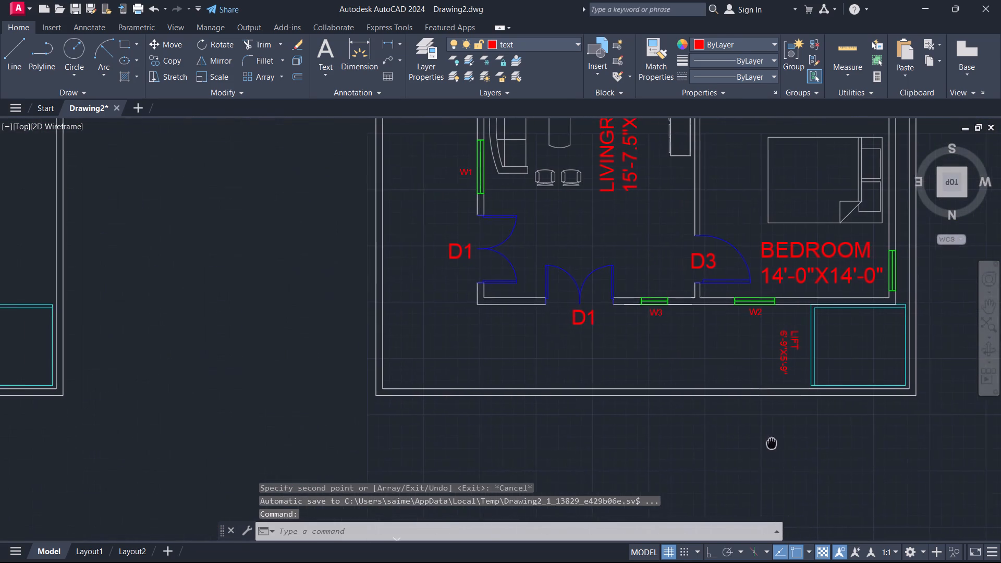
pyautogui.moveTo(775, 443); pyautogui.dragTo(777, 443, button='middle')
pyautogui.moveTo(547, 361); pyautogui.dragTo(555, 542, button='middle')
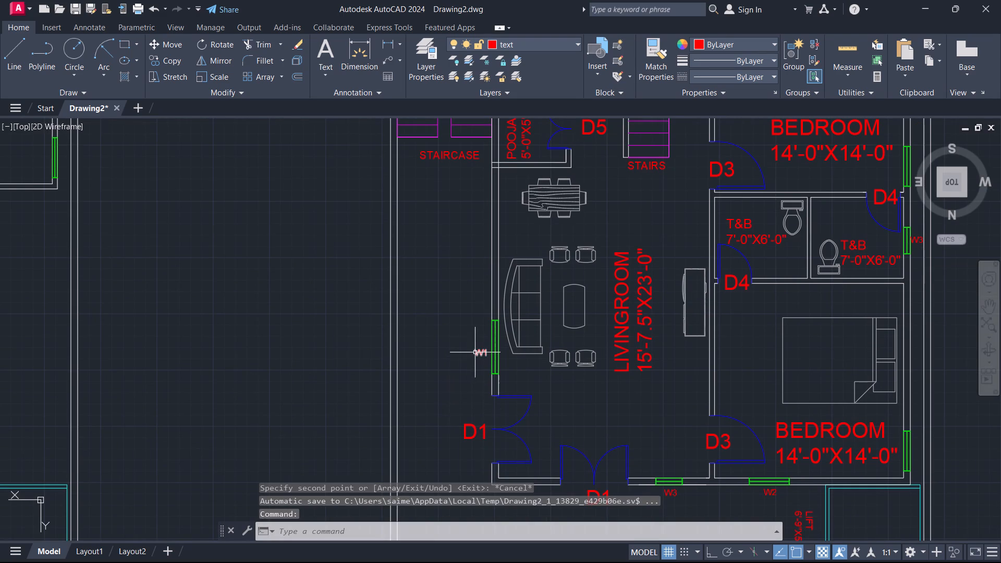
pyautogui.click(475, 351)
pyautogui.write('CO')
pyautogui.press('Return')
pyautogui.scroll(3, 475, 350)
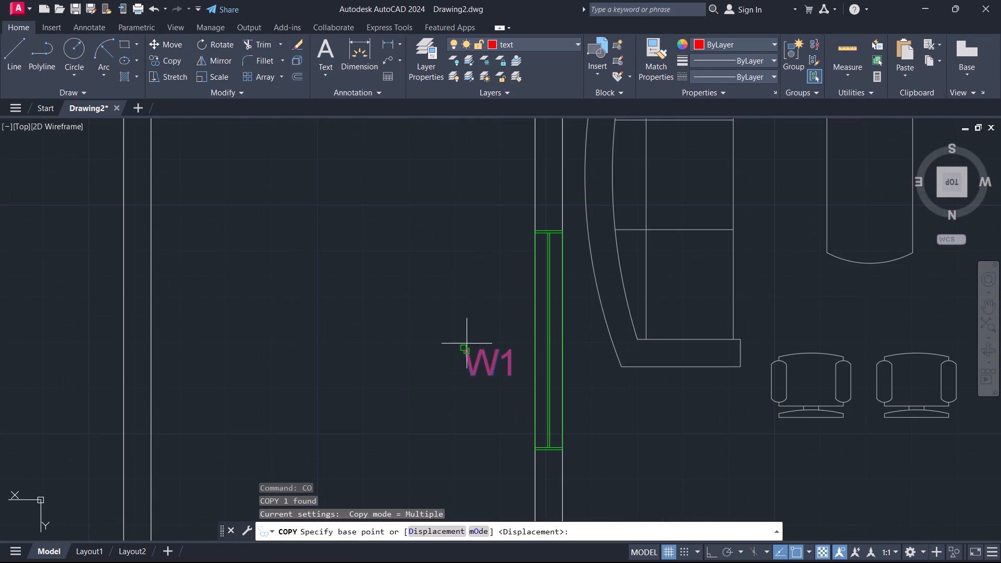
pyautogui.click(466, 345)
pyautogui.scroll(-4, 528, 256)
pyautogui.scroll(-2, 664, 259)
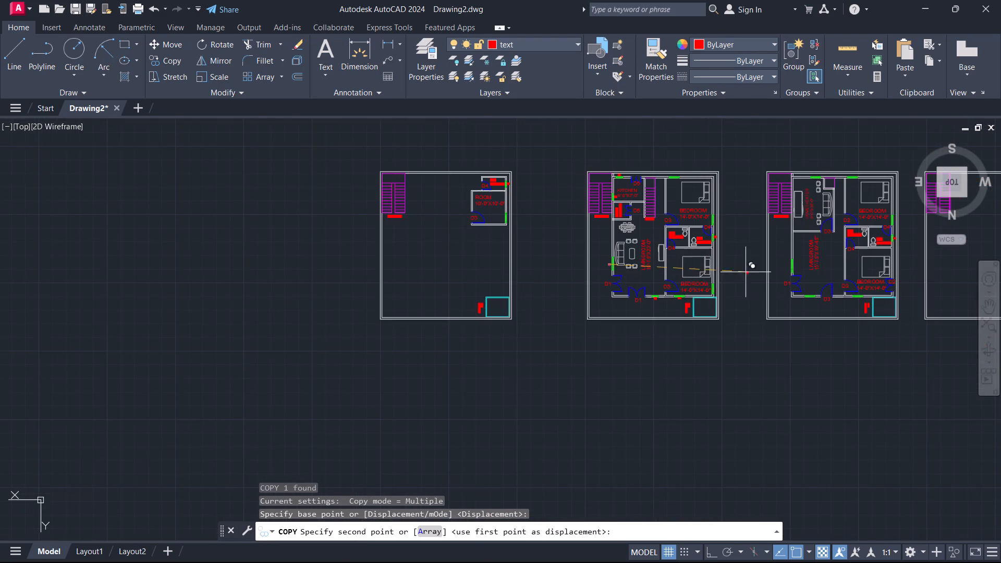
pyautogui.moveTo(765, 274); pyautogui.dragTo(589, 322, button='middle')
pyautogui.scroll(5, 603, 320)
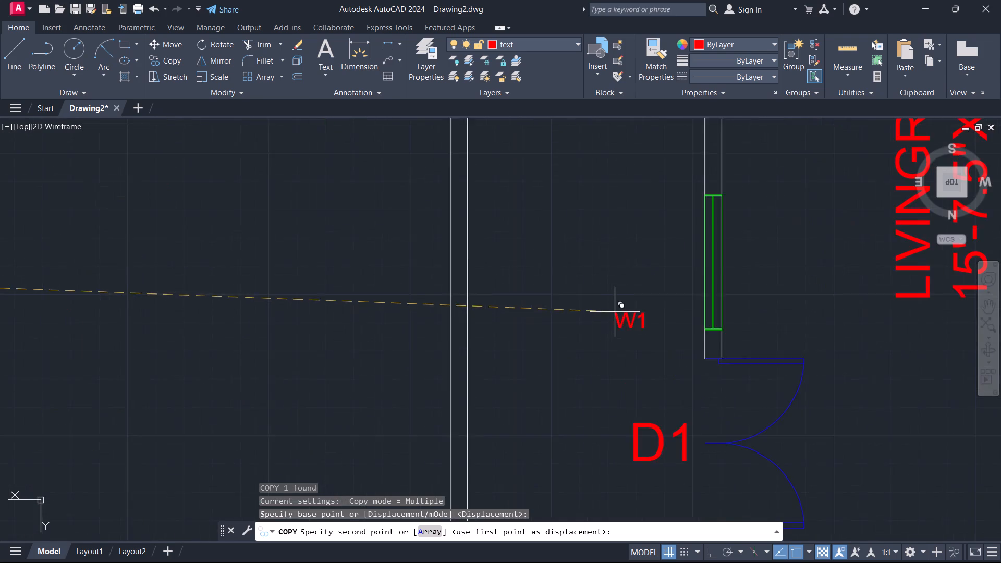
pyautogui.scroll(1, 615, 312)
pyautogui.click(702, 222)
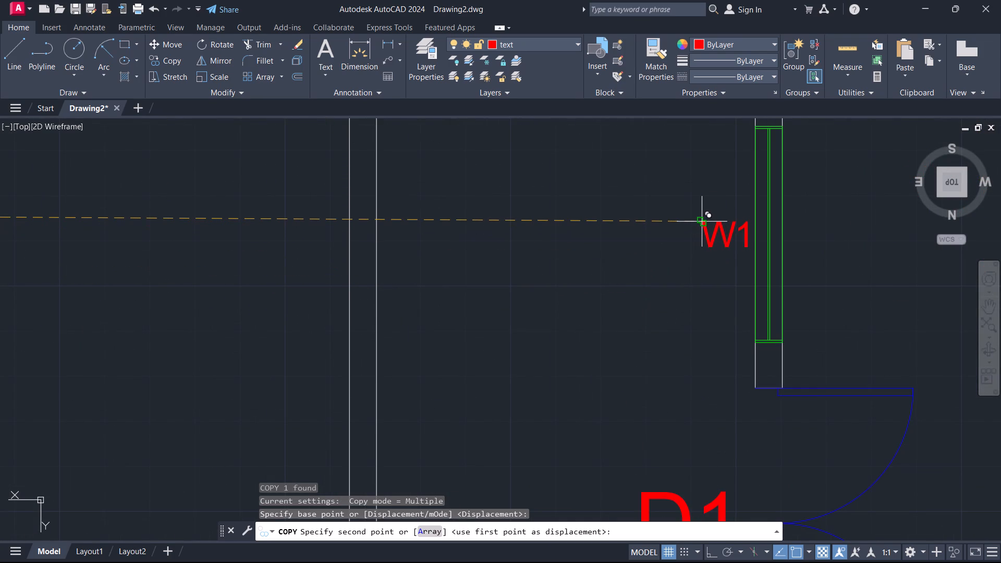
pyautogui.scroll(-4, 633, 261)
pyautogui.scroll(1, 724, 349)
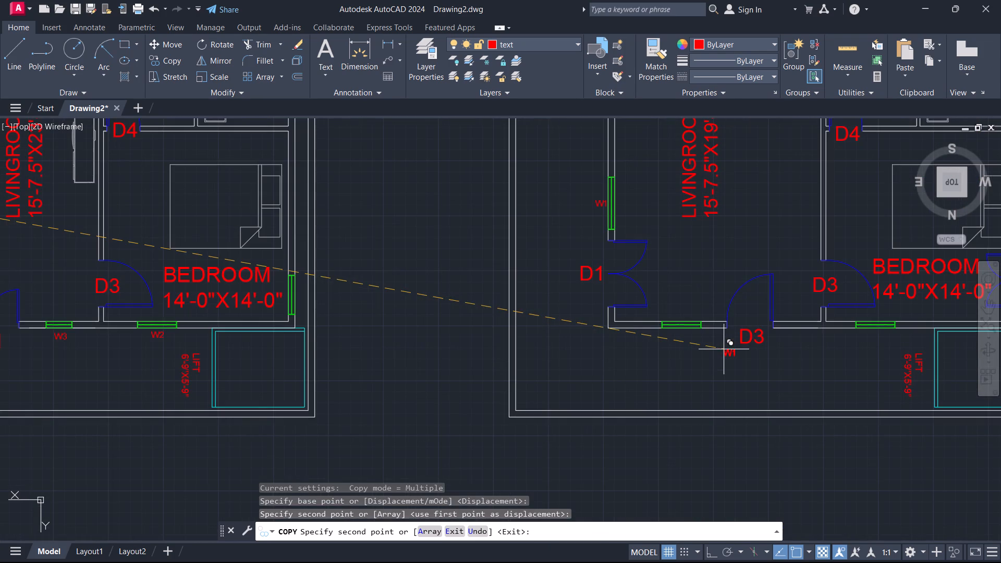
pyautogui.press('Escape')
# Start copying the W2 label below the lower bedroom's window in the kitchen floor plan, with the base point at the label's upper-left corner.
pyautogui.moveTo(441, 390); pyautogui.dragTo(797, 387, button='middle')
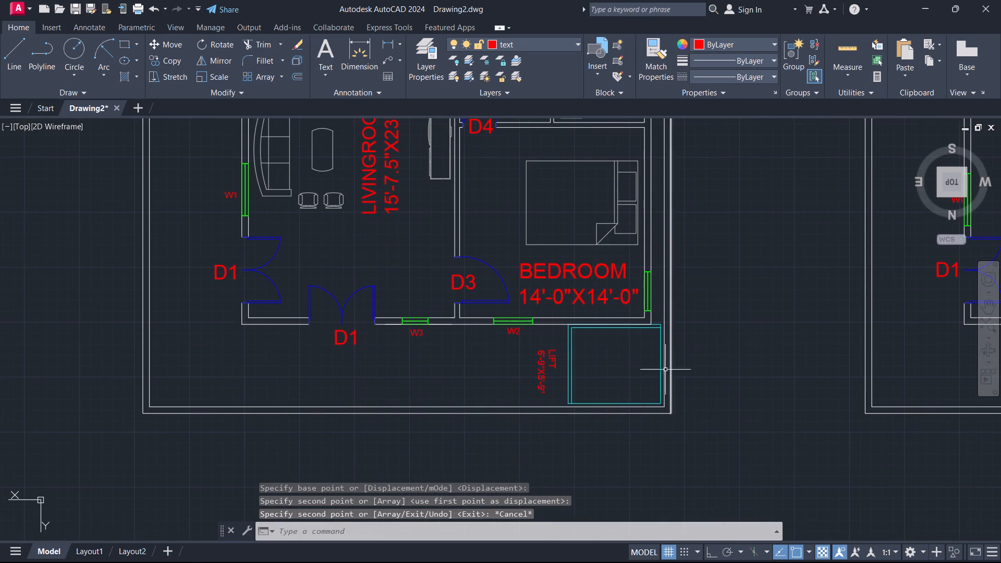
pyautogui.scroll(2, 491, 341)
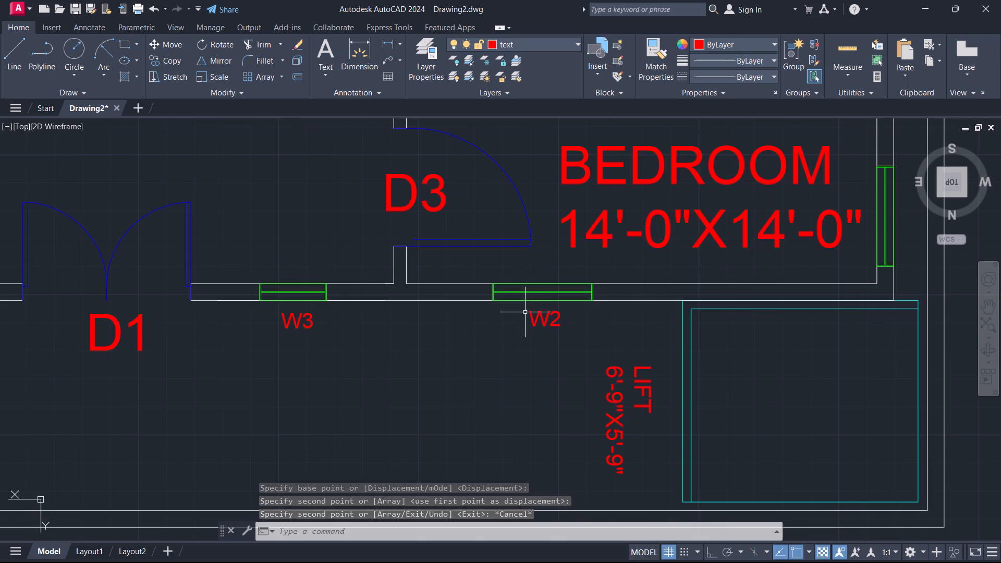
pyautogui.click(528, 311)
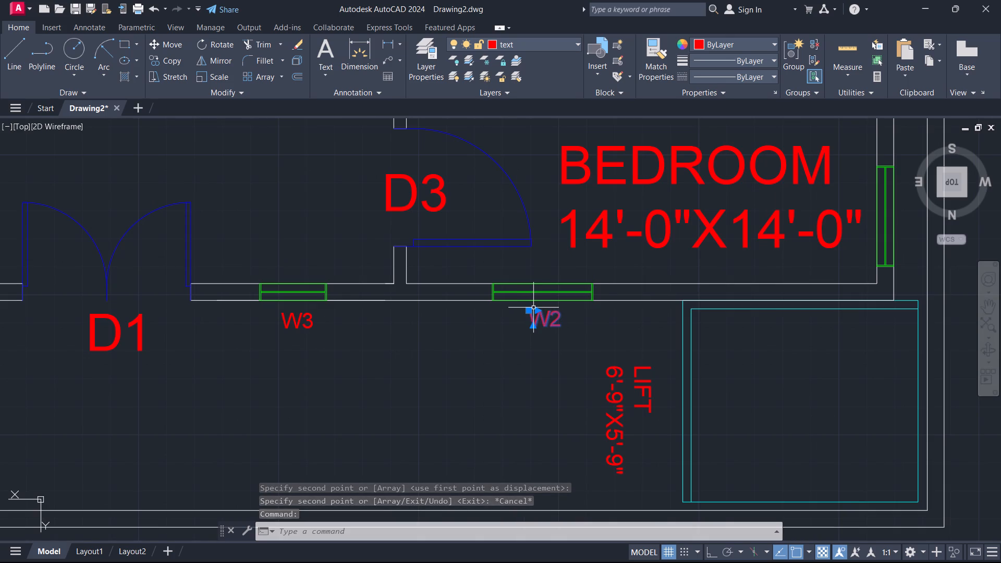
pyautogui.write('CO')
pyautogui.press('Return')
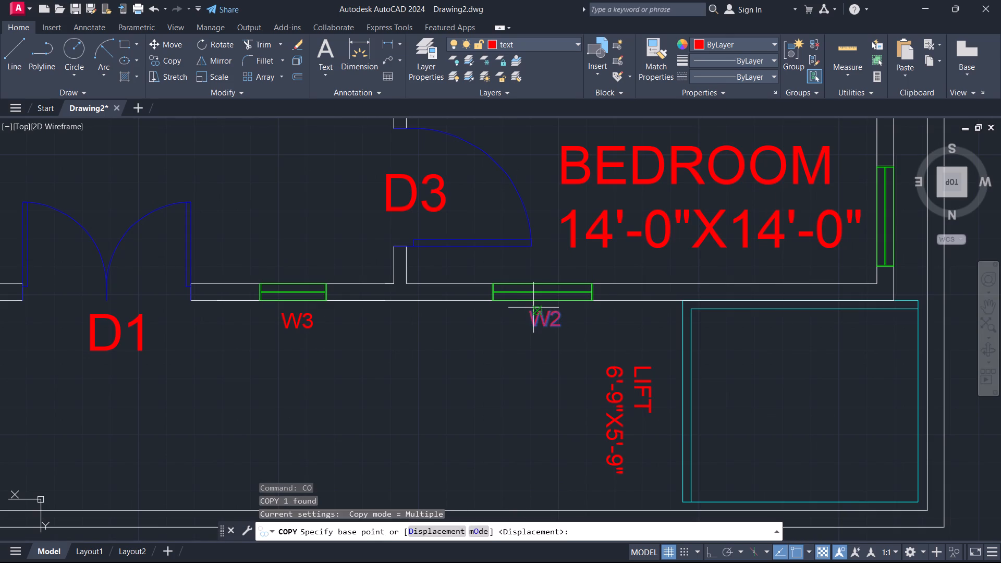
pyautogui.click(526, 309)
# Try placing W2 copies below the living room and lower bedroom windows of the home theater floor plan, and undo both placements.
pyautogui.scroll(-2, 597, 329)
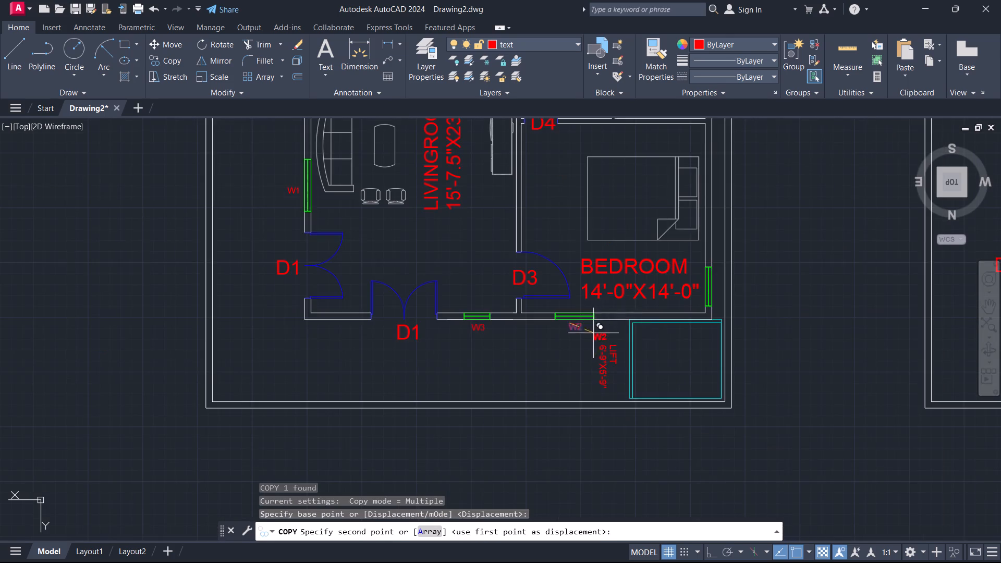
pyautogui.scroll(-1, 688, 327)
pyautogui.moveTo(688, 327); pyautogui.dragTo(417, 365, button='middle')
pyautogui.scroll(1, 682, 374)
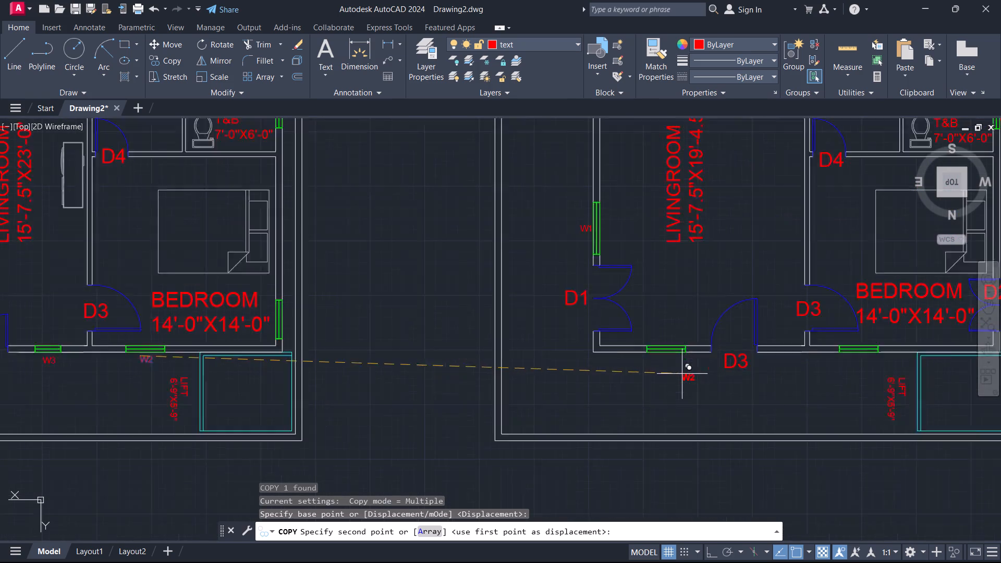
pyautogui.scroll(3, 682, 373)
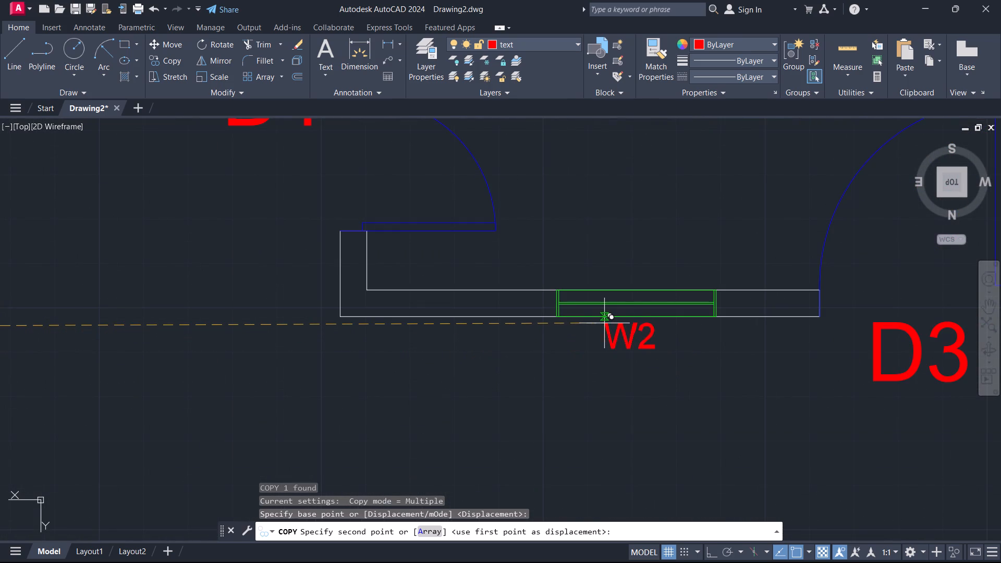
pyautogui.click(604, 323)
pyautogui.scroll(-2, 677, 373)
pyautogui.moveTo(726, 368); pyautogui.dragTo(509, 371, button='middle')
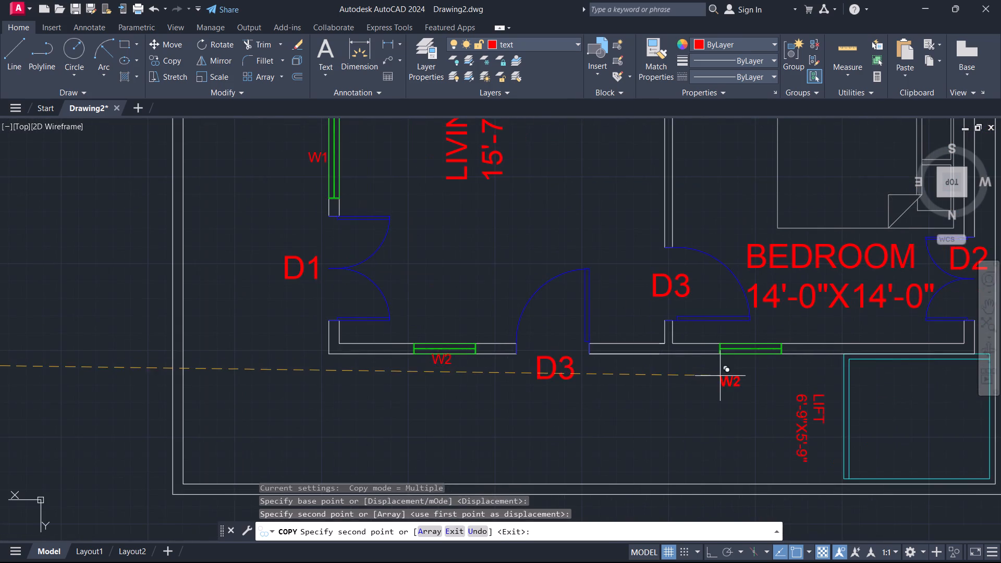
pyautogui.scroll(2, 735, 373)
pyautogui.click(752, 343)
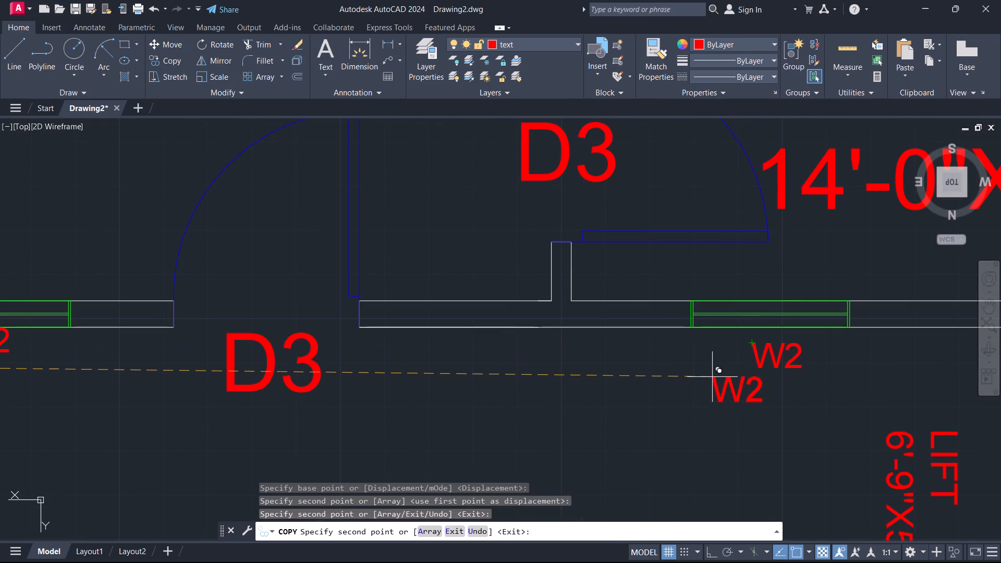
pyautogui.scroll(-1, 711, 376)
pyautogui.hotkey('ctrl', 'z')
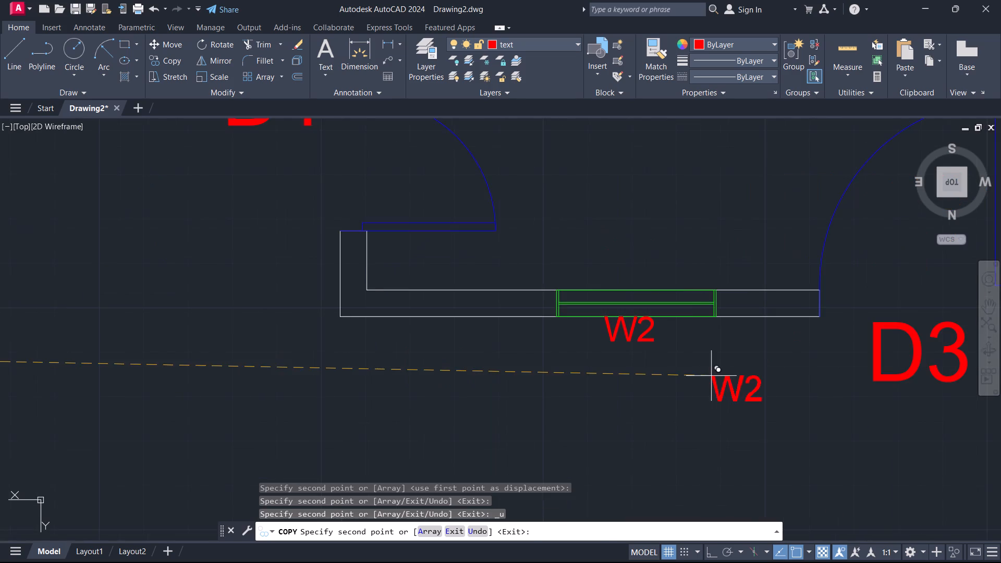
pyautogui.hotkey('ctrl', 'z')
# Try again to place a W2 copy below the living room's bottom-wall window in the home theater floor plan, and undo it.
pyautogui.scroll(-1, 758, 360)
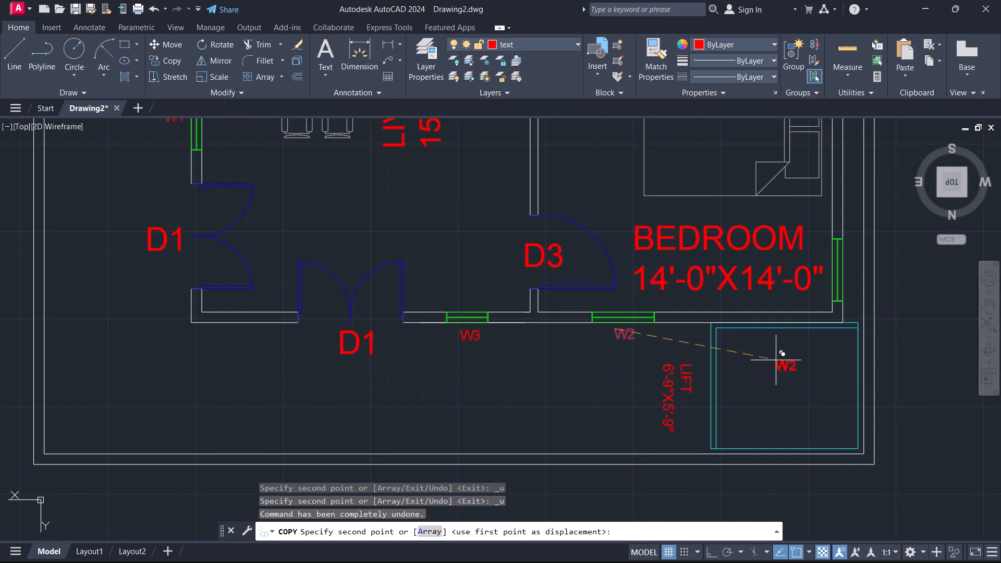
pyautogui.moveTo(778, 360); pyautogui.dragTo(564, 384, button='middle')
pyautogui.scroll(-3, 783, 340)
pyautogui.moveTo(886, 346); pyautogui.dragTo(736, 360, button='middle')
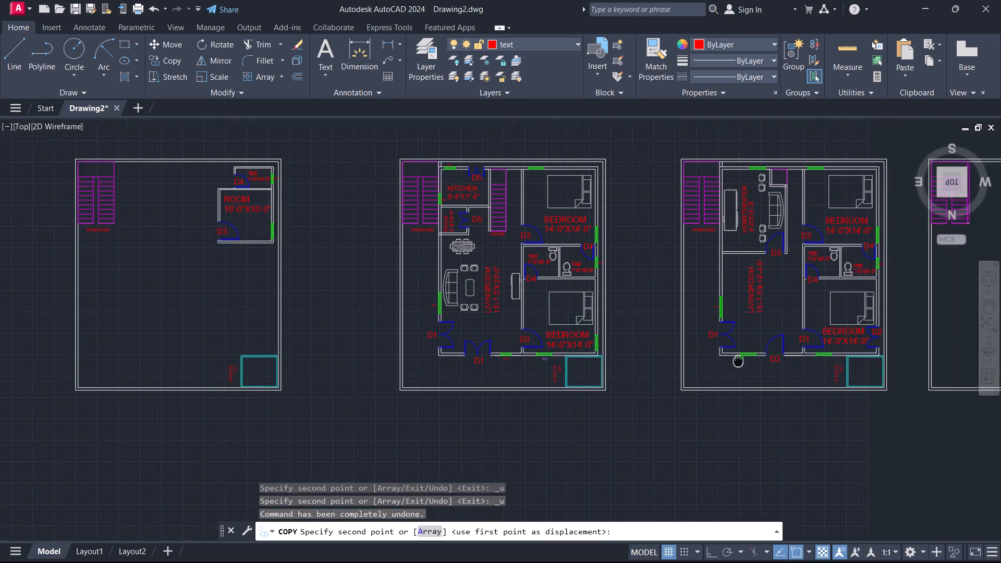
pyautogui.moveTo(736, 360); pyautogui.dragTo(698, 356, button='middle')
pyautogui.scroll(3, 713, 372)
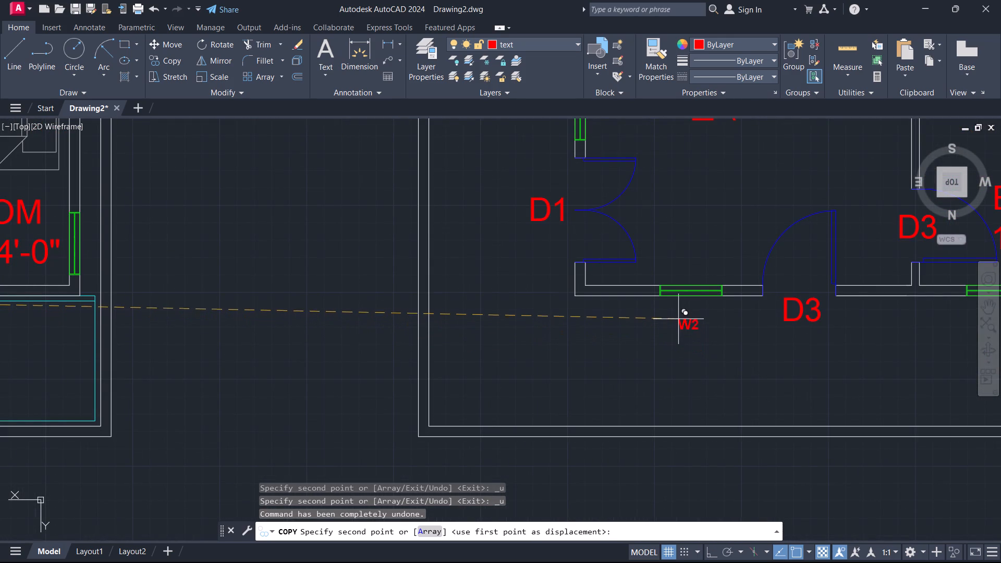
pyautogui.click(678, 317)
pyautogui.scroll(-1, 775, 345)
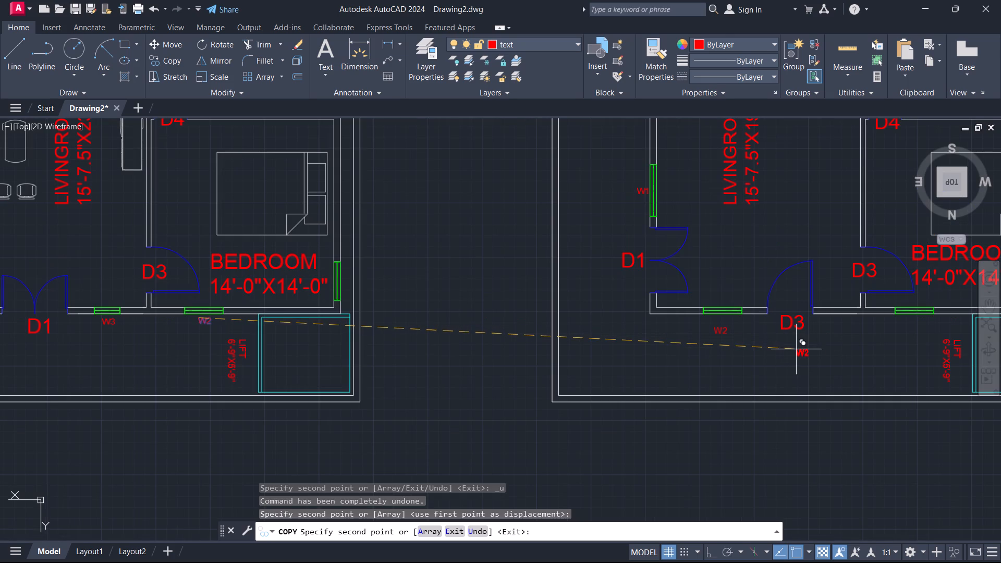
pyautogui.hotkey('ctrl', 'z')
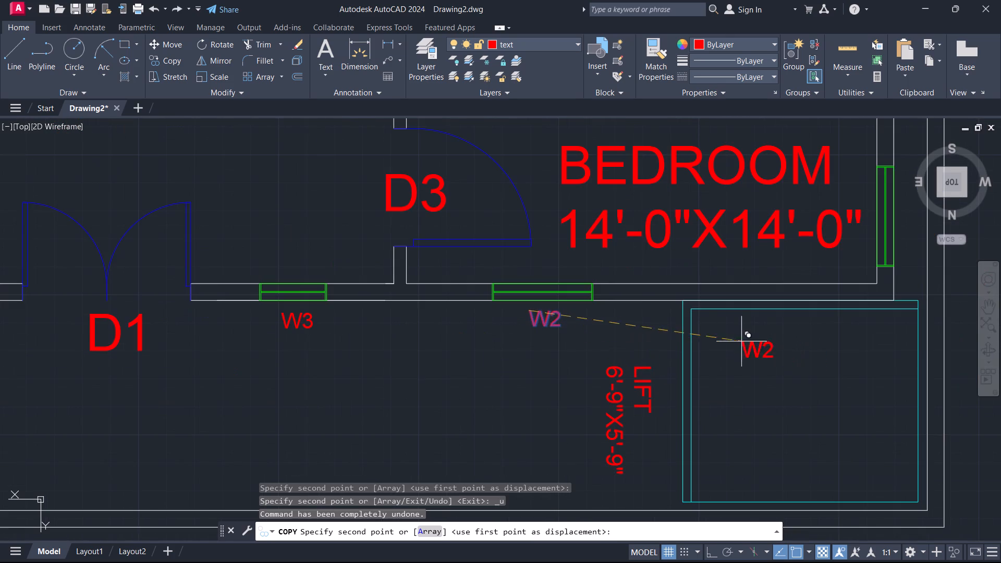
# Place a W2 copy close below the living room's bottom-wall window in the home theater floor plan.
pyautogui.scroll(-2, 844, 351)
pyautogui.moveTo(842, 353); pyautogui.dragTo(636, 355, button='middle')
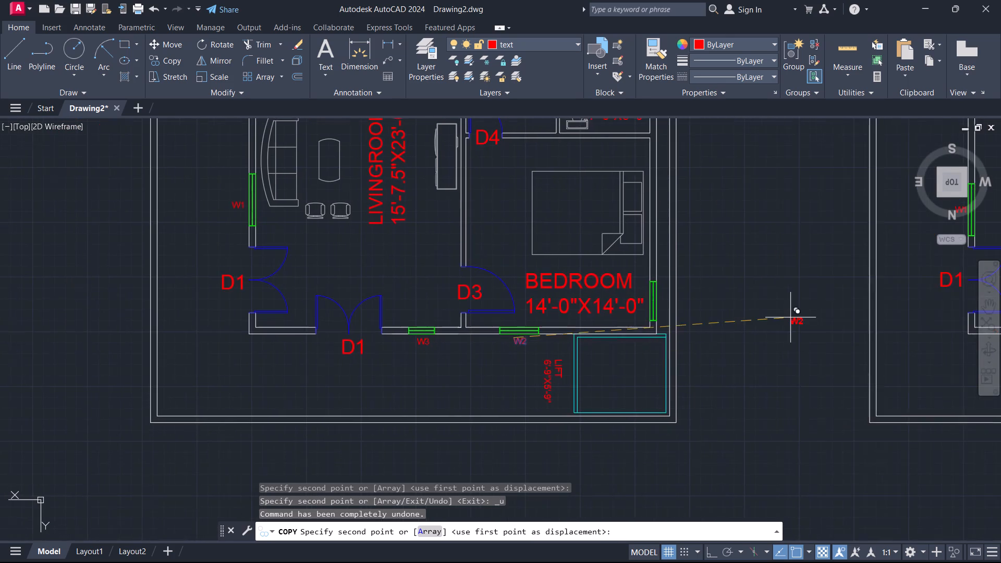
pyautogui.scroll(-2, 791, 317)
pyautogui.moveTo(813, 336); pyautogui.dragTo(619, 336, button='middle')
pyautogui.scroll(5, 696, 336)
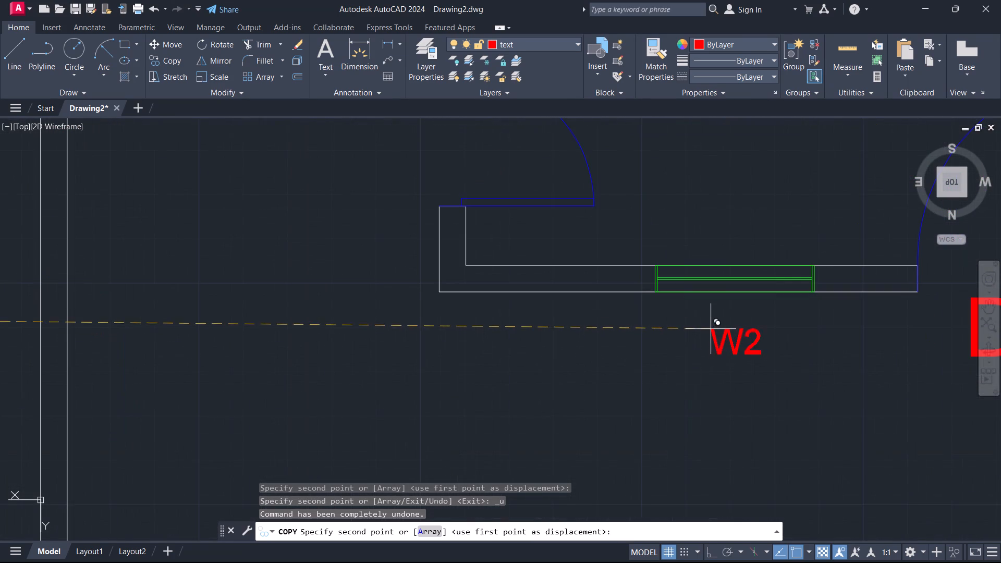
pyautogui.click(703, 309)
# Place another W2 copy below the lower bedroom's bottom-wall window near the lift in the home theater floor plan.
pyautogui.scroll(-3, 774, 344)
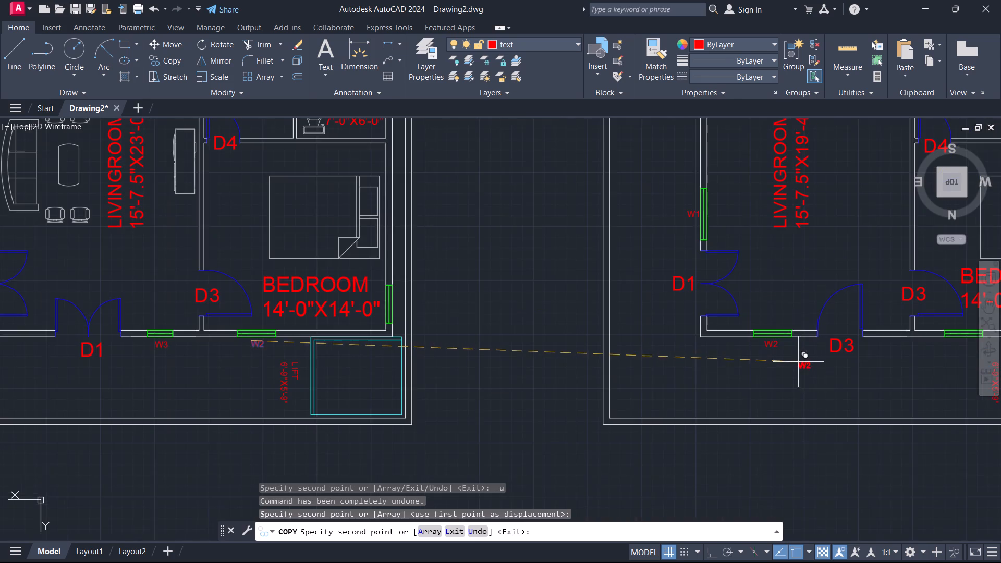
pyautogui.moveTo(807, 366); pyautogui.dragTo(649, 384, button='middle')
pyautogui.moveTo(807, 365); pyautogui.dragTo(694, 372, button='middle')
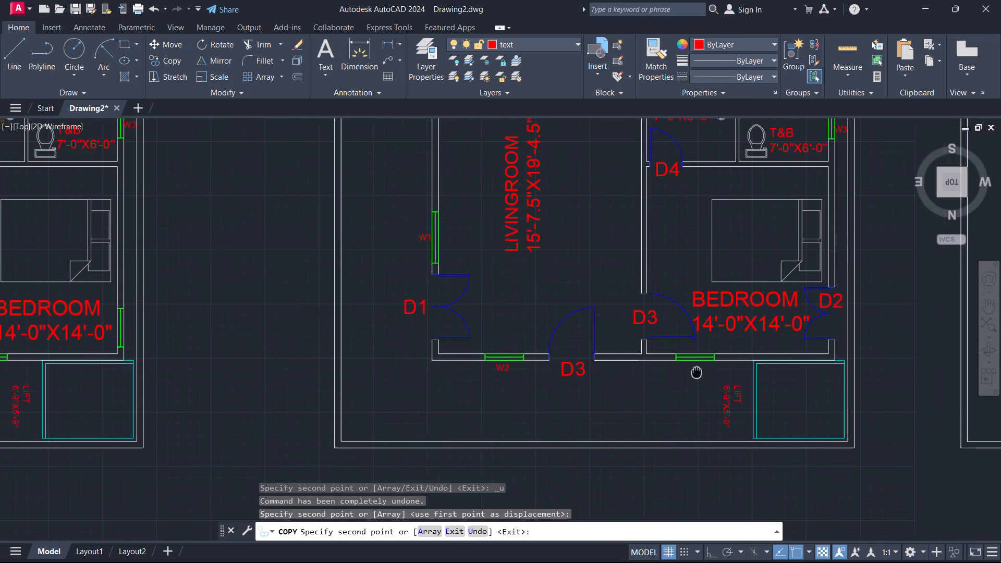
pyautogui.moveTo(694, 372); pyautogui.dragTo(672, 377, button='middle')
pyautogui.scroll(3, 662, 378)
pyautogui.click(662, 348)
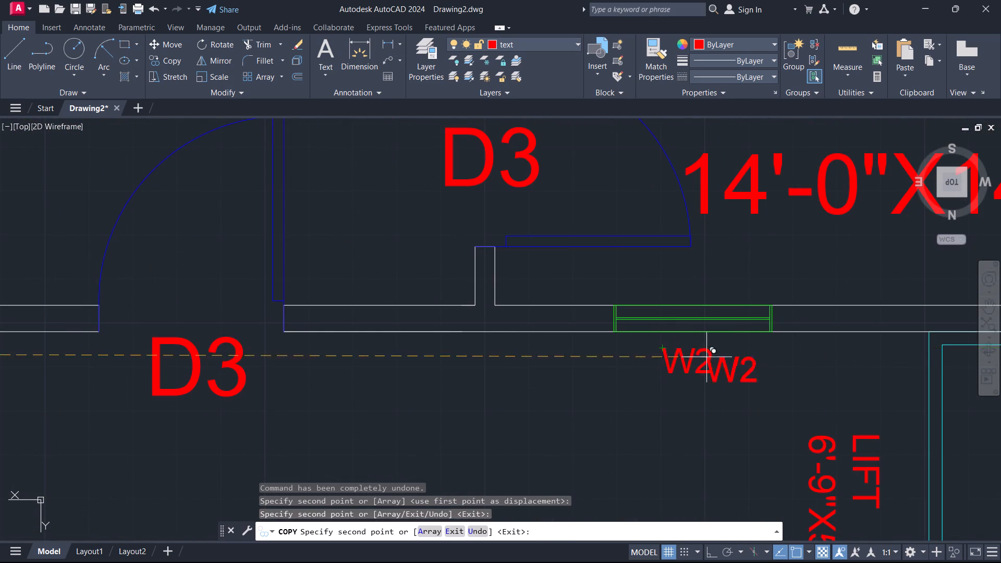
# Place a W2 copy beside the upper bedroom's outer-wall window in the home theater floor plan.
pyautogui.scroll(-4, 735, 353)
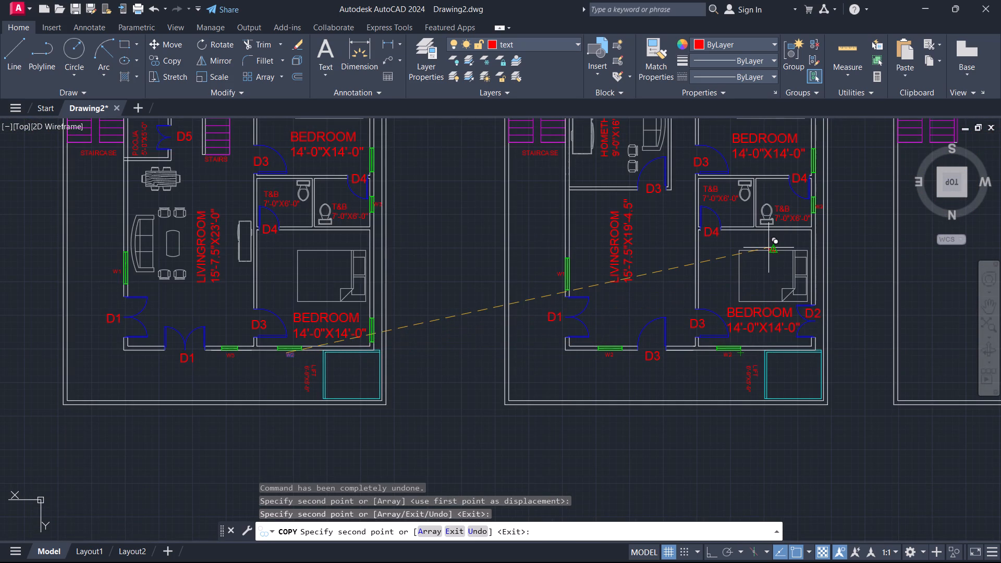
pyautogui.scroll(-1, 773, 281)
pyautogui.moveTo(773, 281); pyautogui.dragTo(642, 385, button='middle')
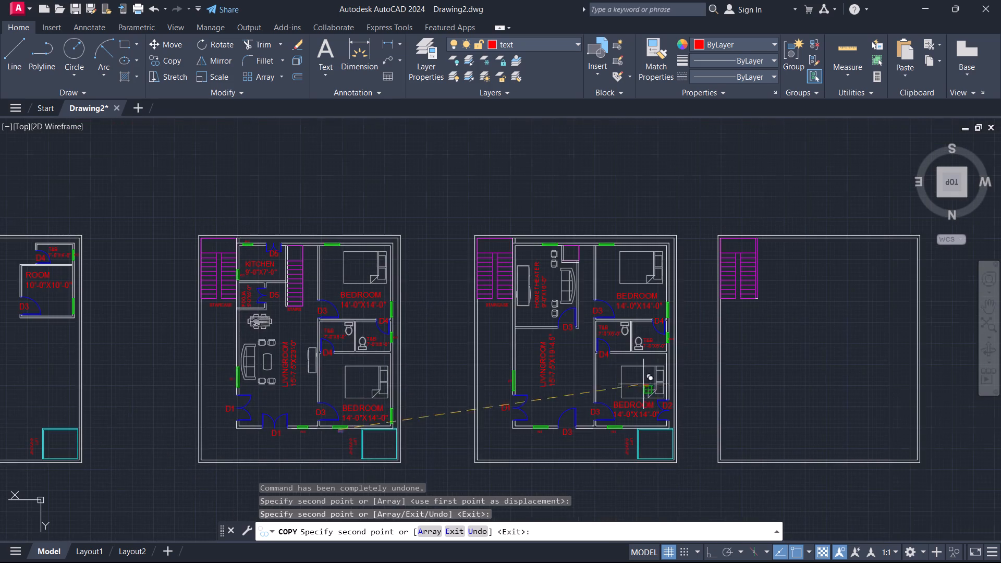
pyautogui.scroll(7, 668, 307)
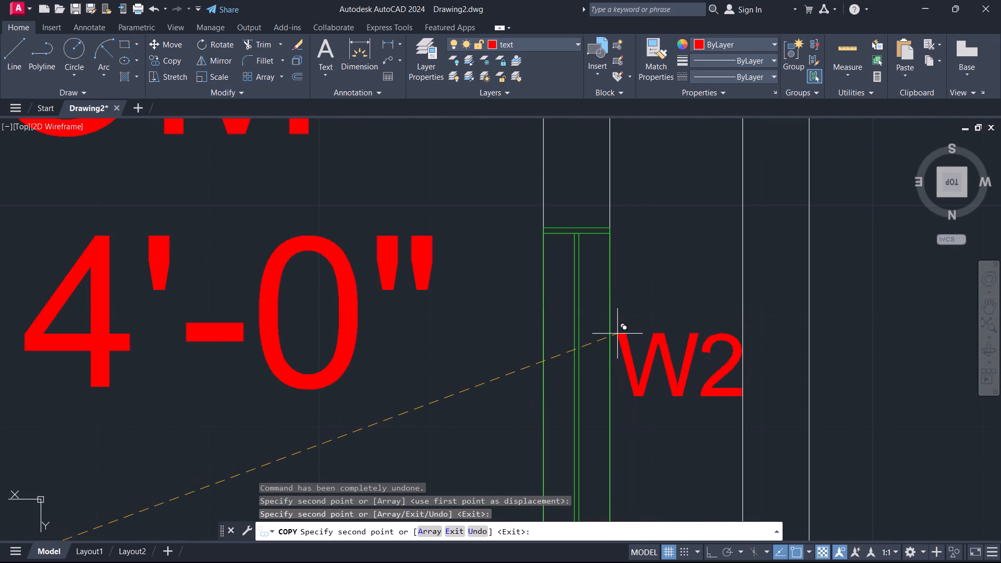
pyautogui.click(617, 334)
# Place W2 copies above the two top-wall windows of the home theater floor plan, at the upper bedroom and the home theater.
pyautogui.scroll(-6, 635, 315)
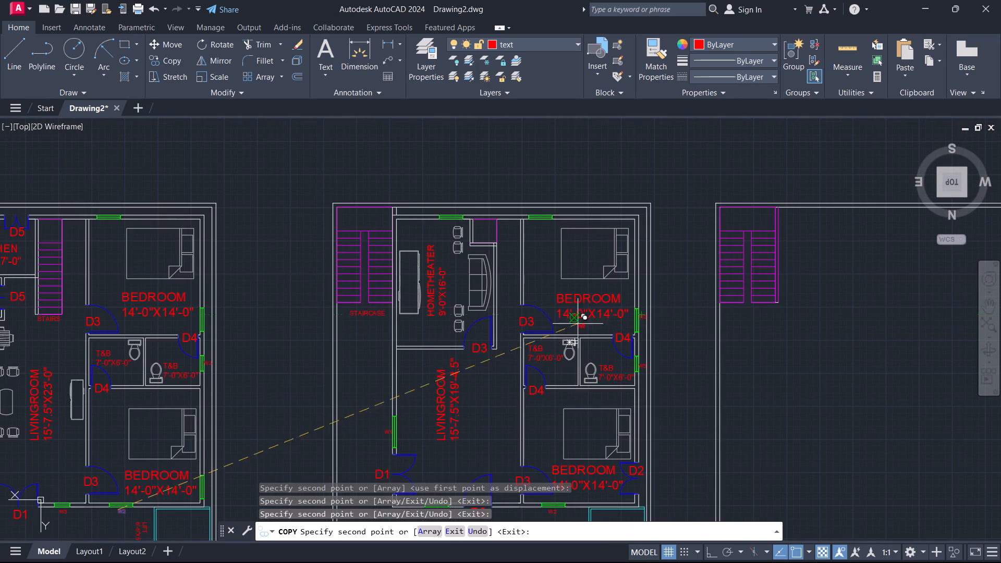
pyautogui.moveTo(531, 244); pyautogui.dragTo(622, 358, button='middle')
pyautogui.scroll(3, 615, 322)
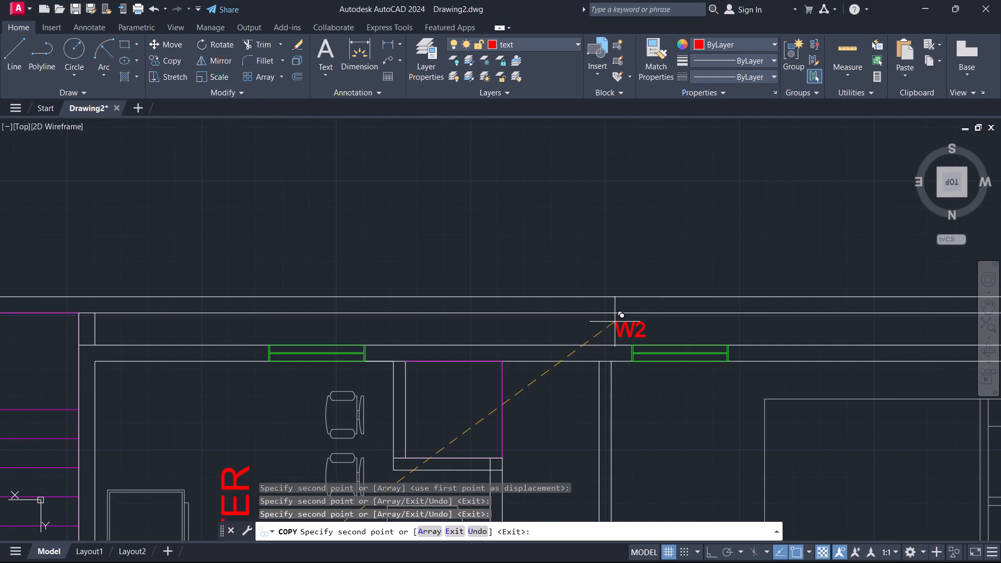
pyautogui.scroll(2, 619, 319)
pyautogui.click(707, 337)
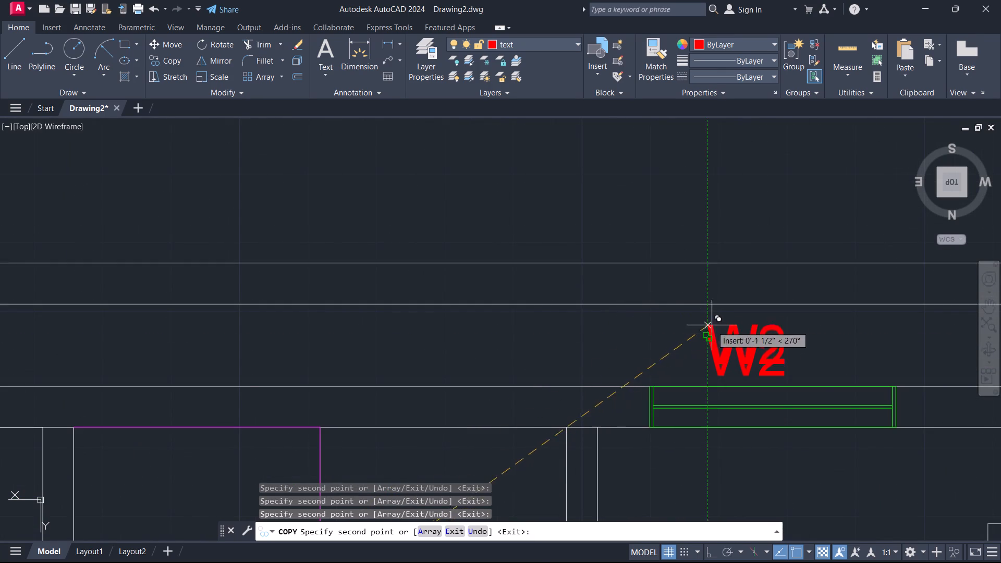
pyautogui.scroll(-4, 714, 321)
pyautogui.scroll(5, 587, 314)
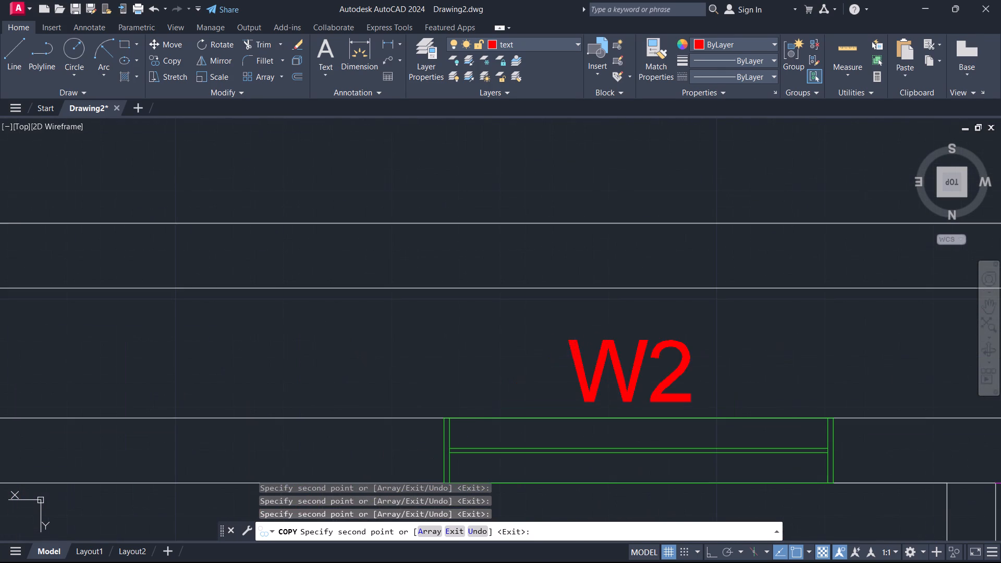
pyautogui.click(571, 349)
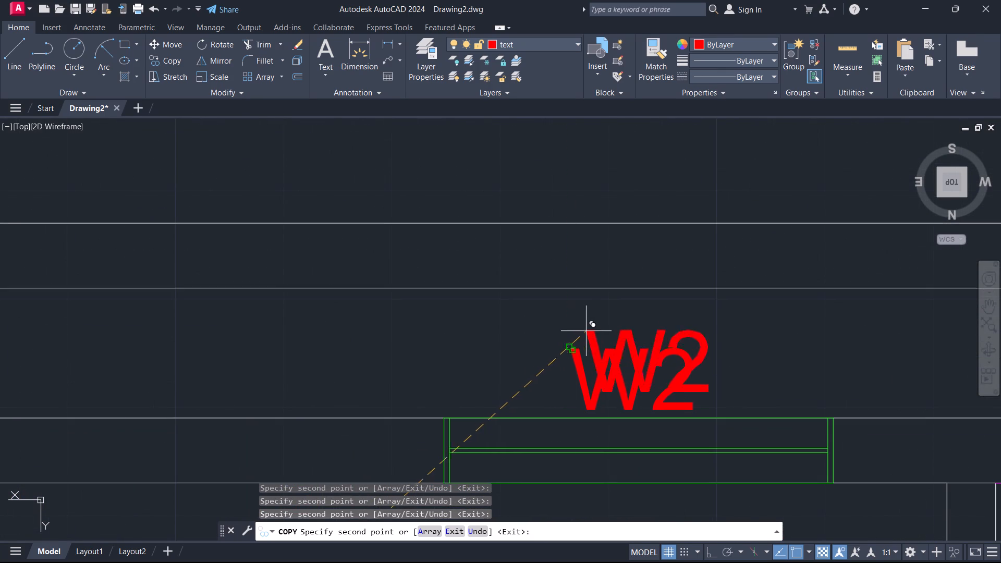
# Place a W2 copy beside the 10'-0"X10'-0" room's outer-wall window in the single-room plan and end the copying.
pyautogui.scroll(-7, 592, 324)
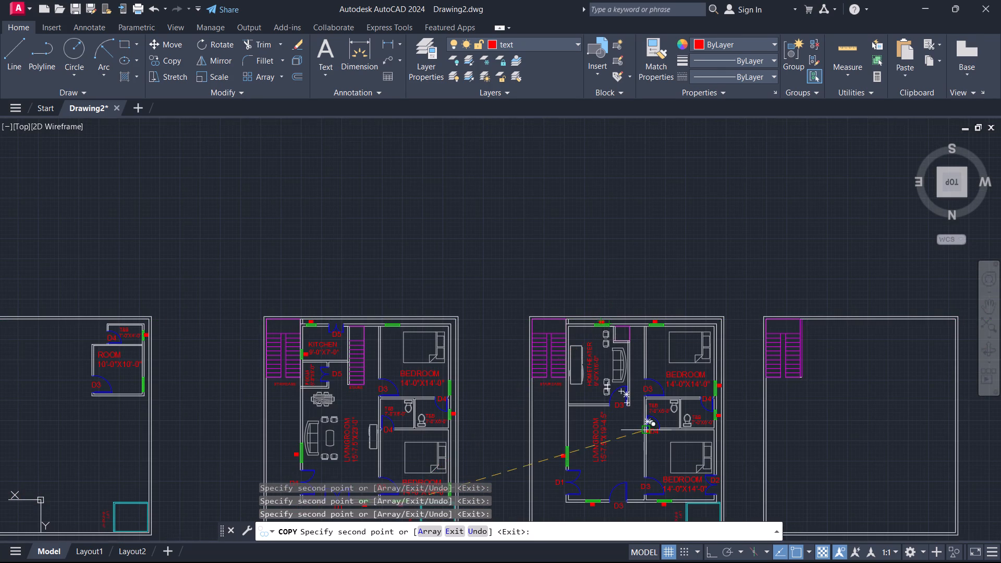
pyautogui.moveTo(621, 458); pyautogui.dragTo(640, 359, button='middle')
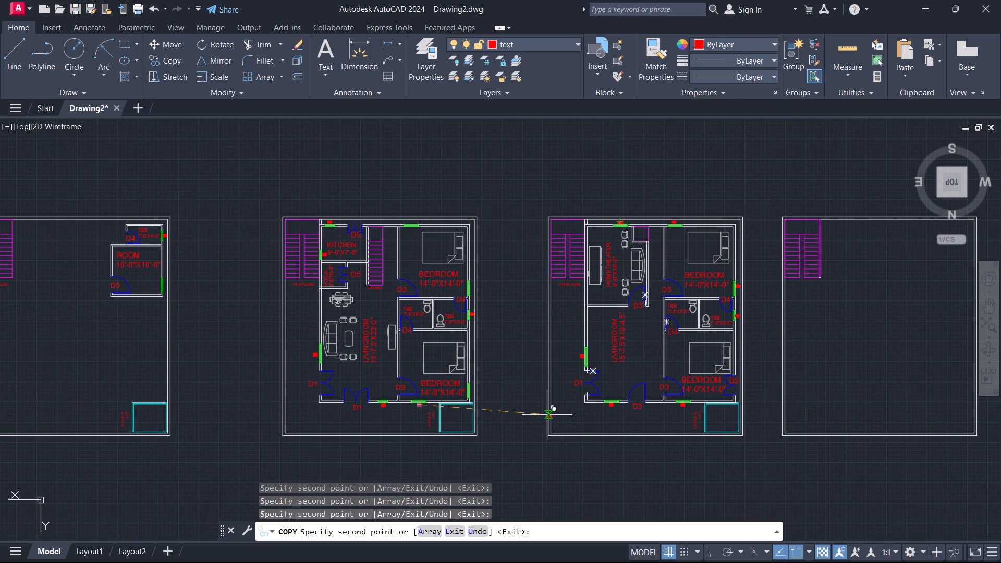
pyautogui.scroll(2, 565, 347)
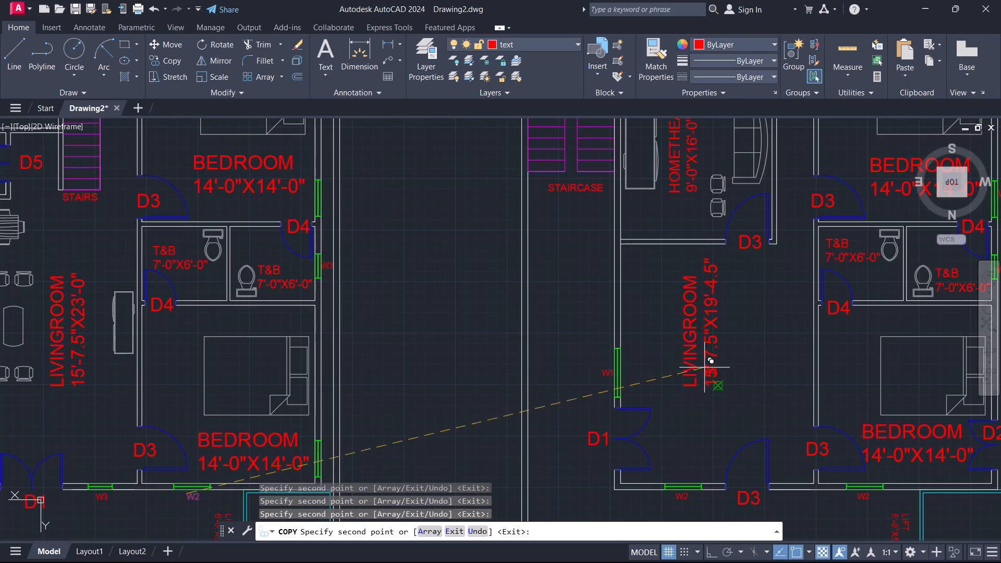
pyautogui.scroll(-2, 711, 382)
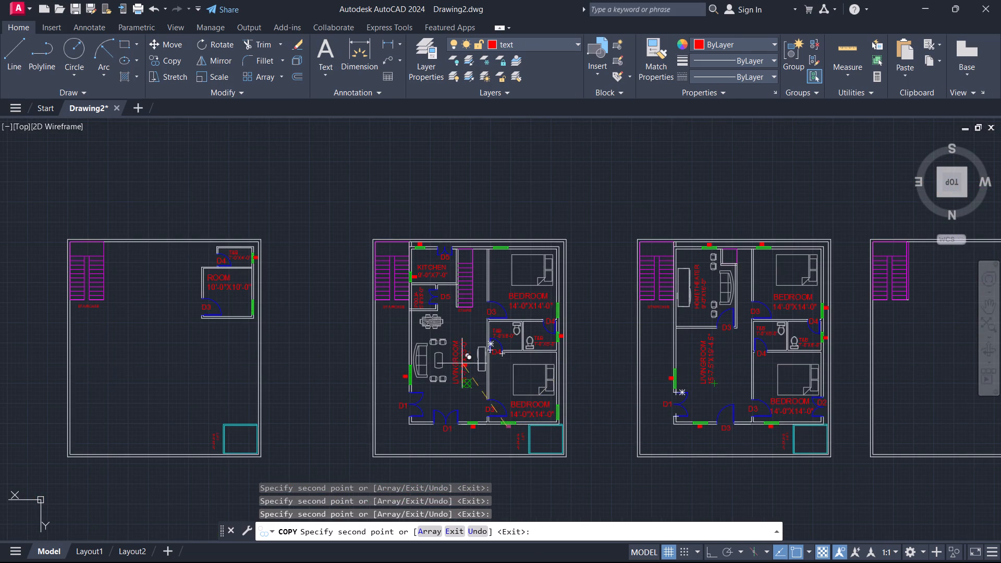
pyautogui.moveTo(607, 391); pyautogui.dragTo(891, 451, button='middle')
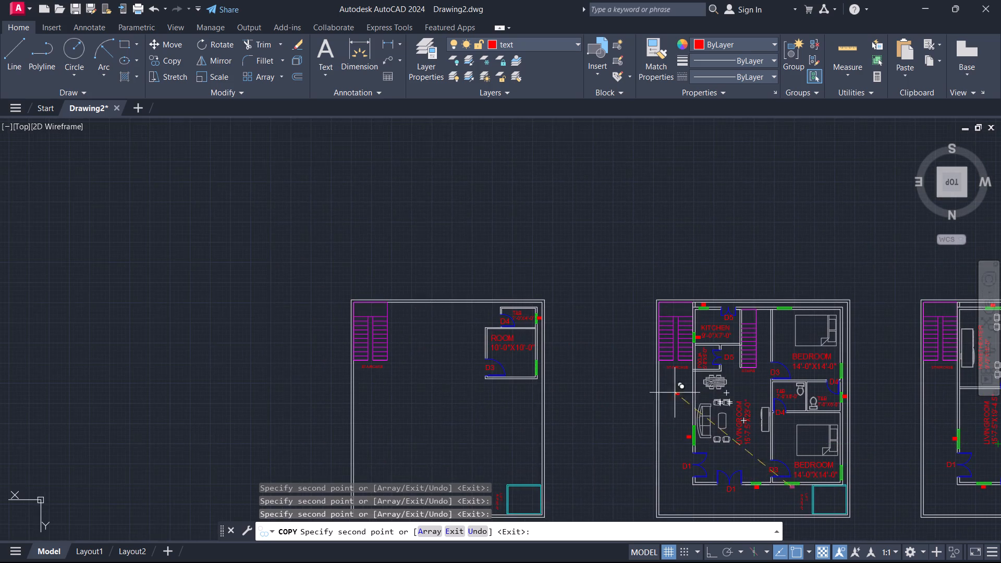
pyautogui.scroll(4, 550, 379)
pyautogui.moveTo(573, 351); pyautogui.dragTo(800, 400, button='middle')
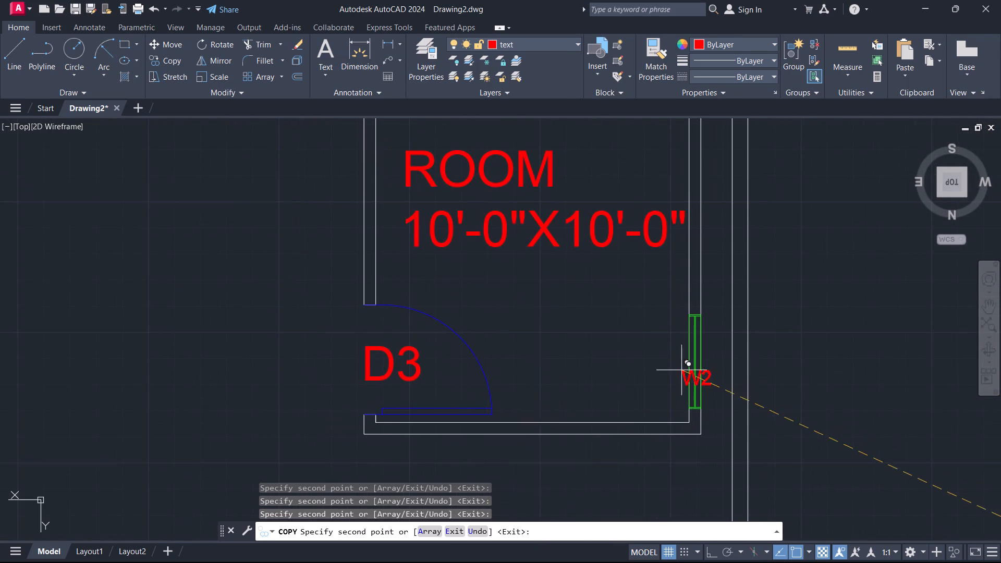
pyautogui.scroll(2, 686, 363)
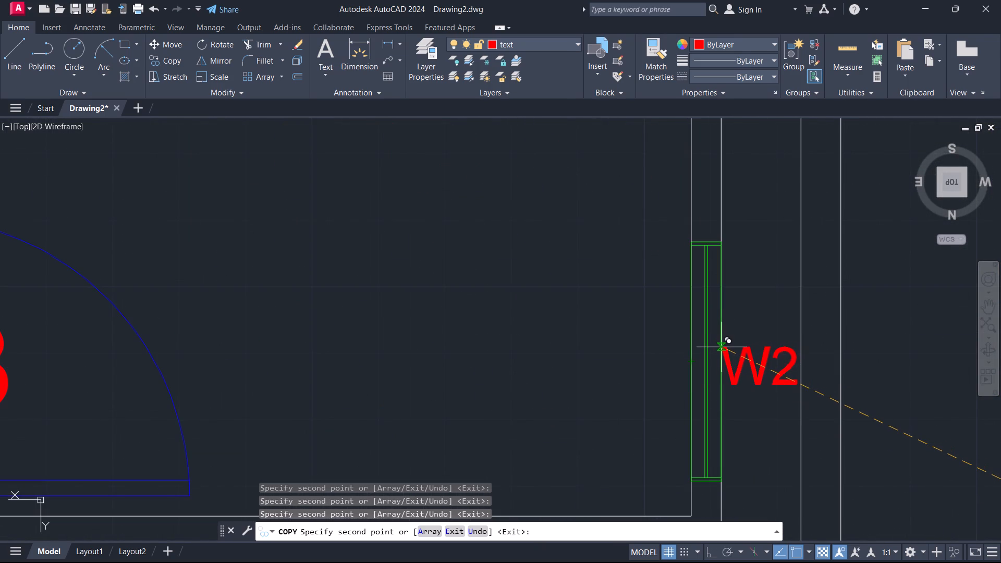
pyautogui.click(722, 347)
pyautogui.press('Escape')
# Create a layer named HATCHING with the colour white and make it the current layer.
pyautogui.scroll(-3, 742, 276)
pyautogui.scroll(-2, 786, 293)
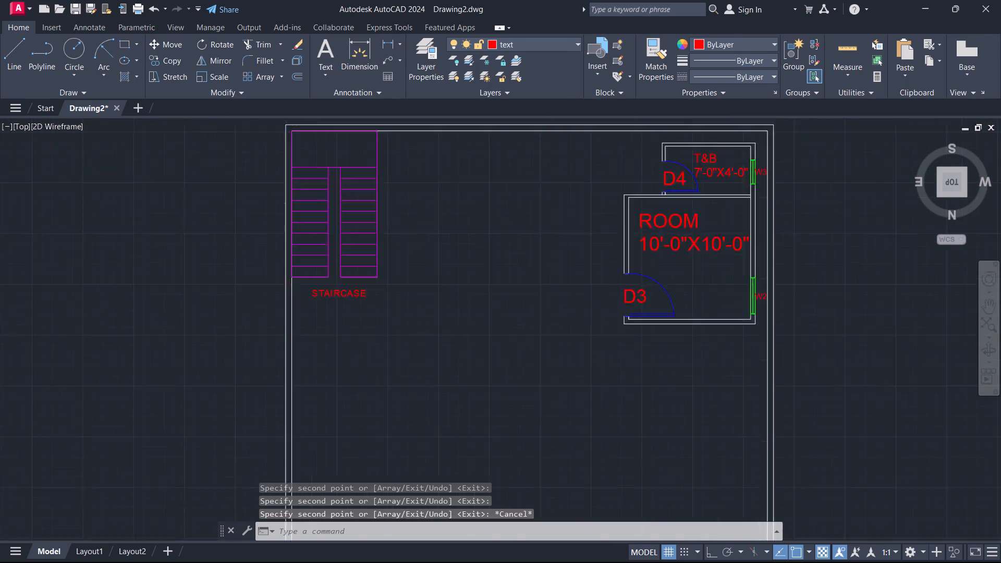
pyautogui.scroll(-1, 786, 293)
pyautogui.moveTo(845, 348); pyautogui.dragTo(625, 305, button='middle')
pyautogui.moveTo(902, 287); pyautogui.dragTo(902, 287, button='middle')
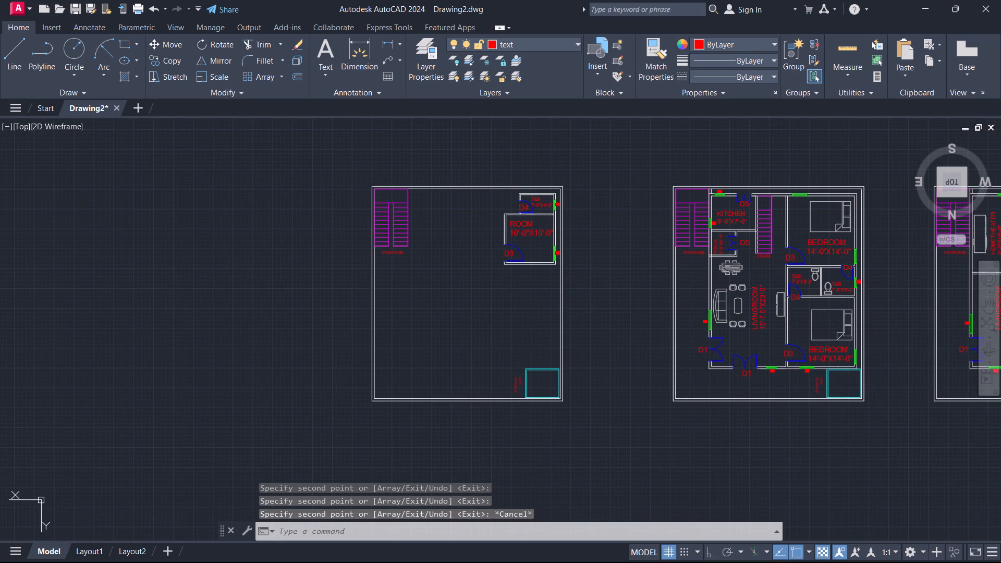
pyautogui.moveTo(902, 287); pyautogui.dragTo(572, 311, button='middle')
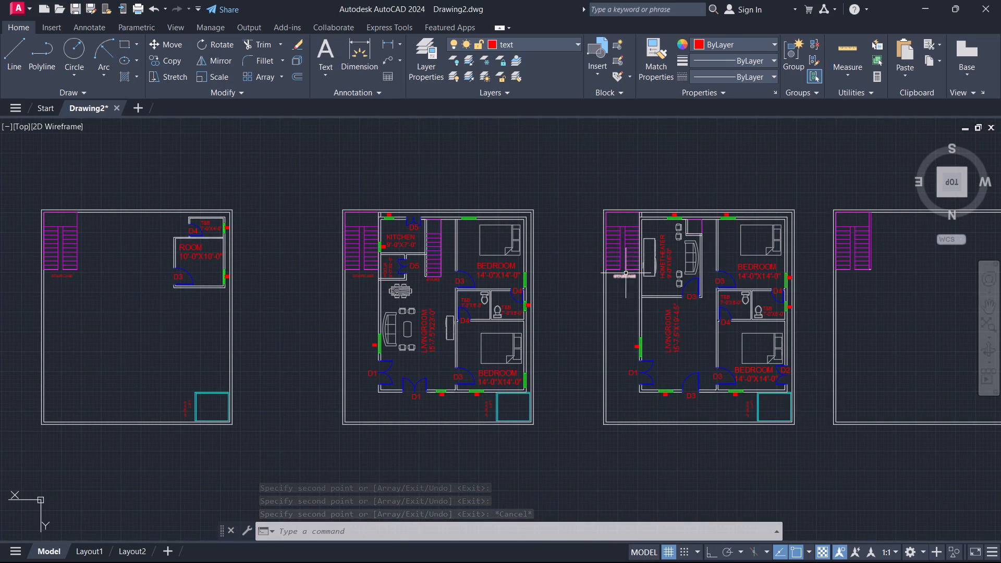
pyautogui.doubleClick(425, 62)
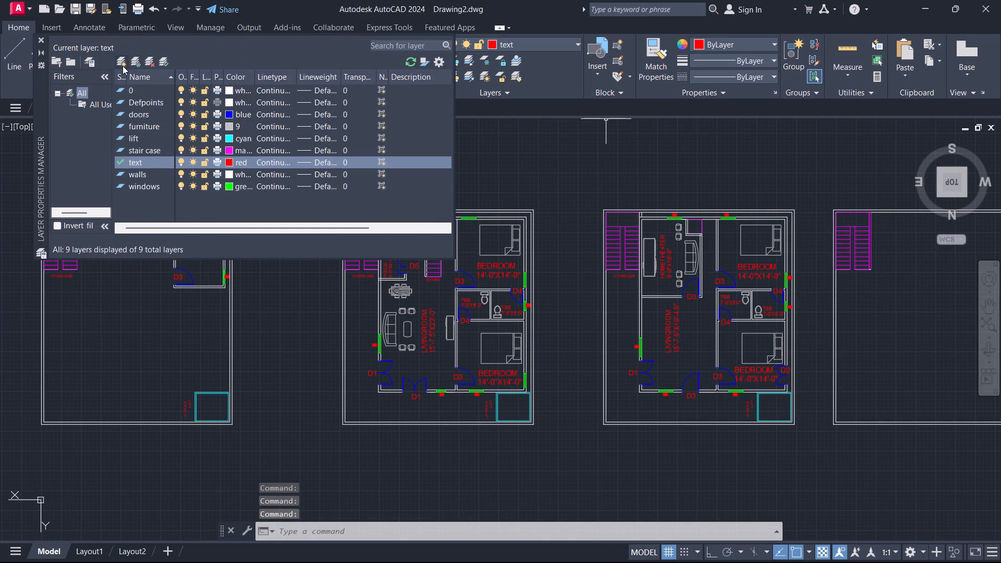
pyautogui.click(124, 66)
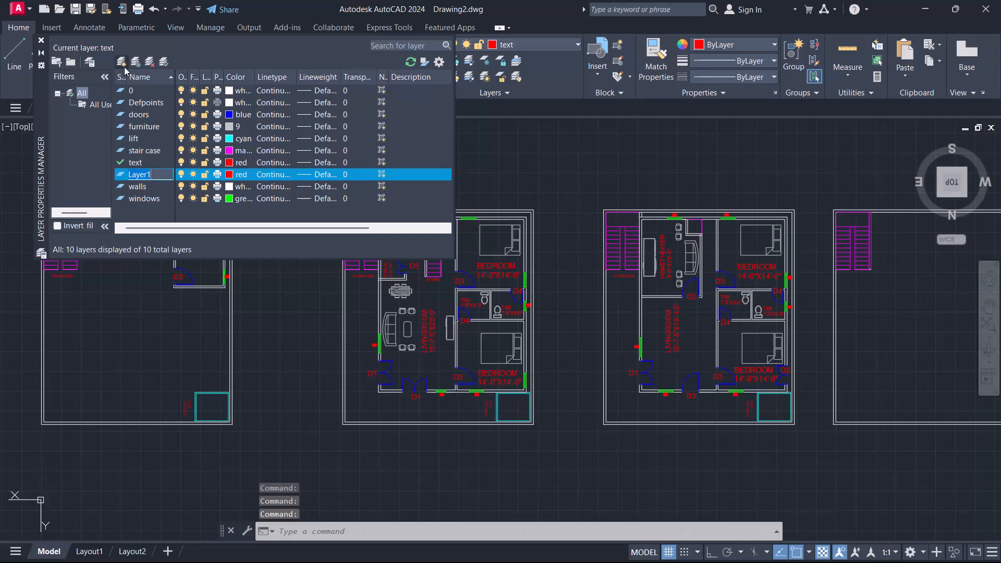
pyautogui.press('BackSpace')
pyautogui.write('HATCHIN')
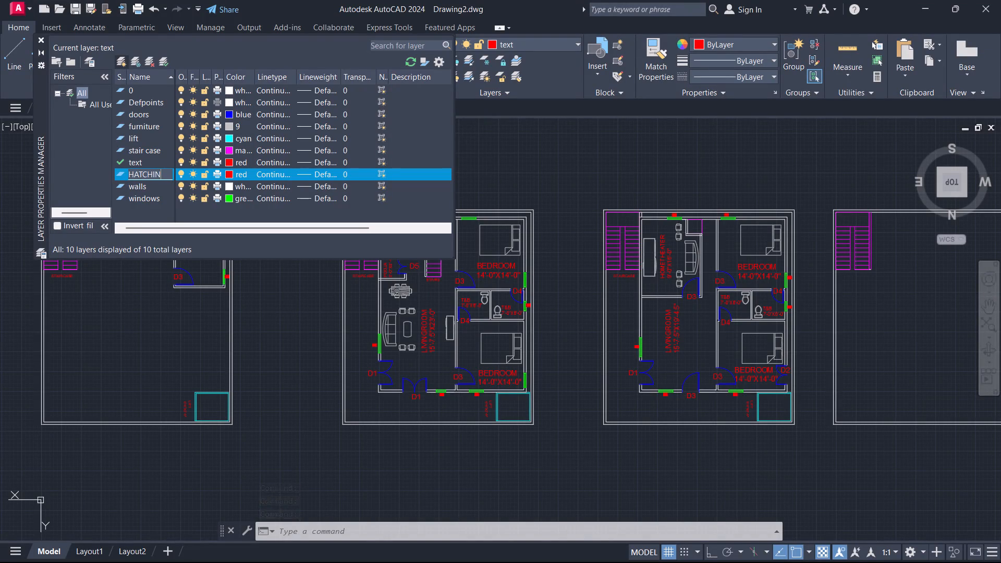
pyautogui.press('g')
pyautogui.click(228, 176)
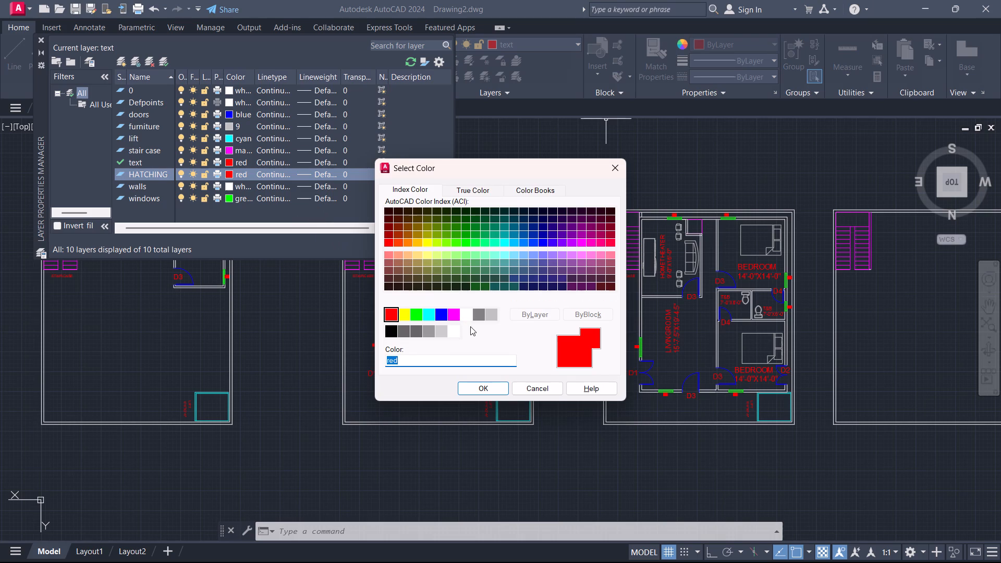
pyautogui.click(468, 316)
pyautogui.click(487, 385)
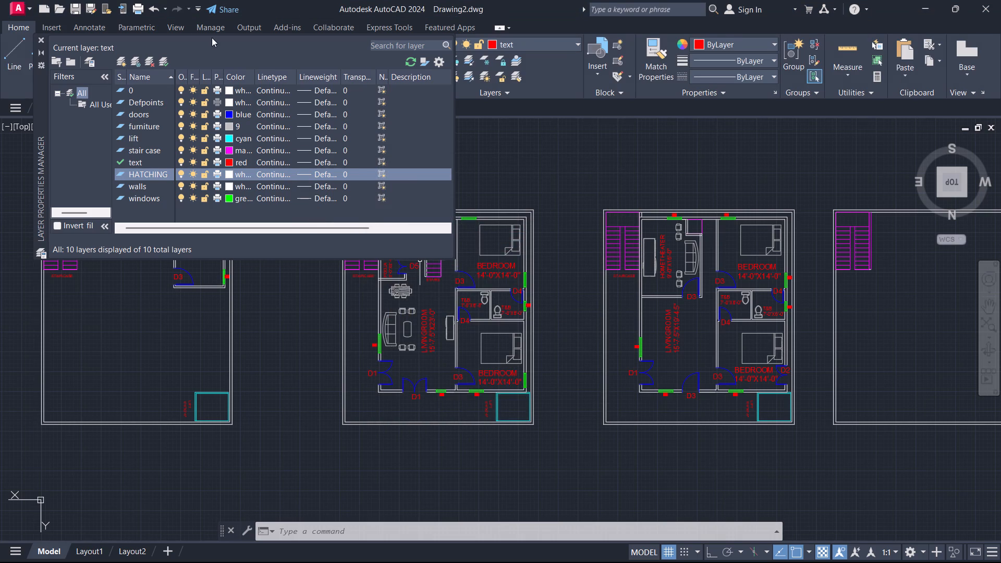
pyautogui.click(164, 62)
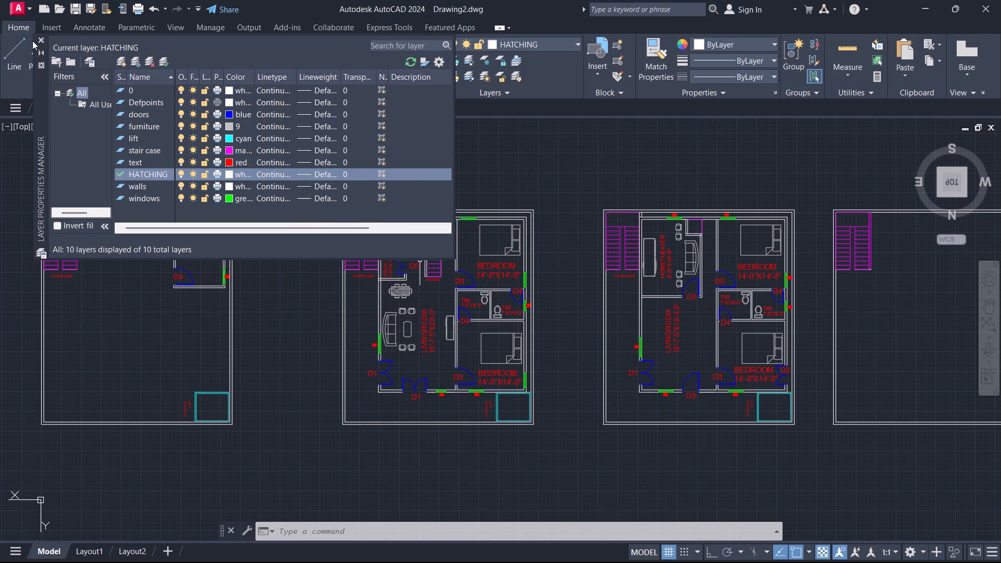
pyautogui.click(41, 40)
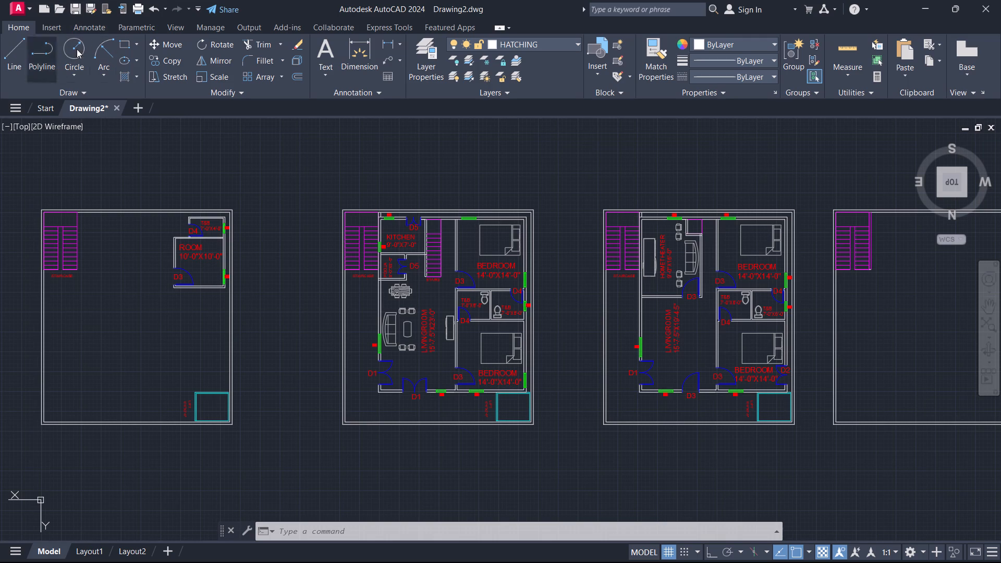
# Hatch the outer boundary wall of the single-room plan with the ANSI32 pattern.
pyautogui.click(125, 77)
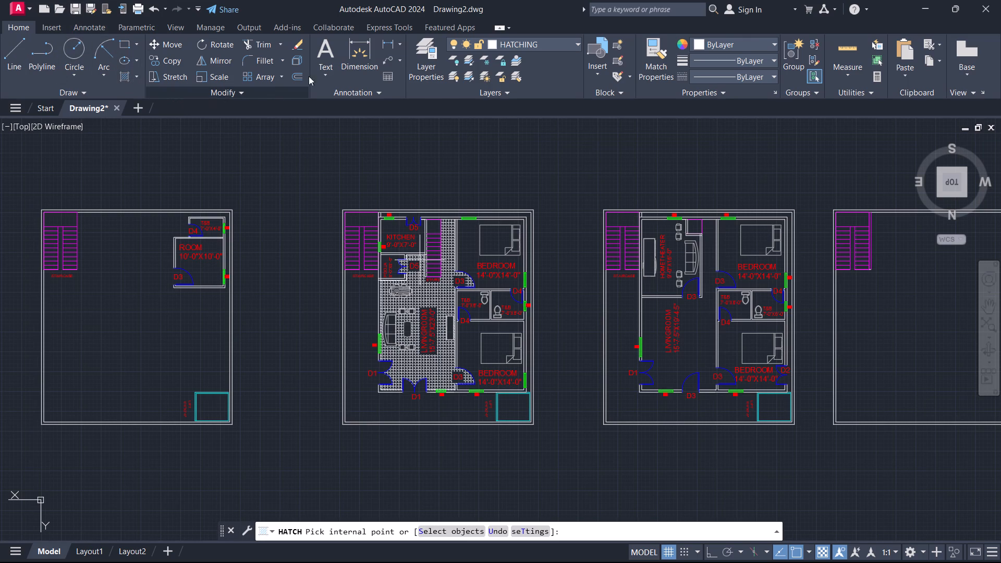
pyautogui.click(263, 54)
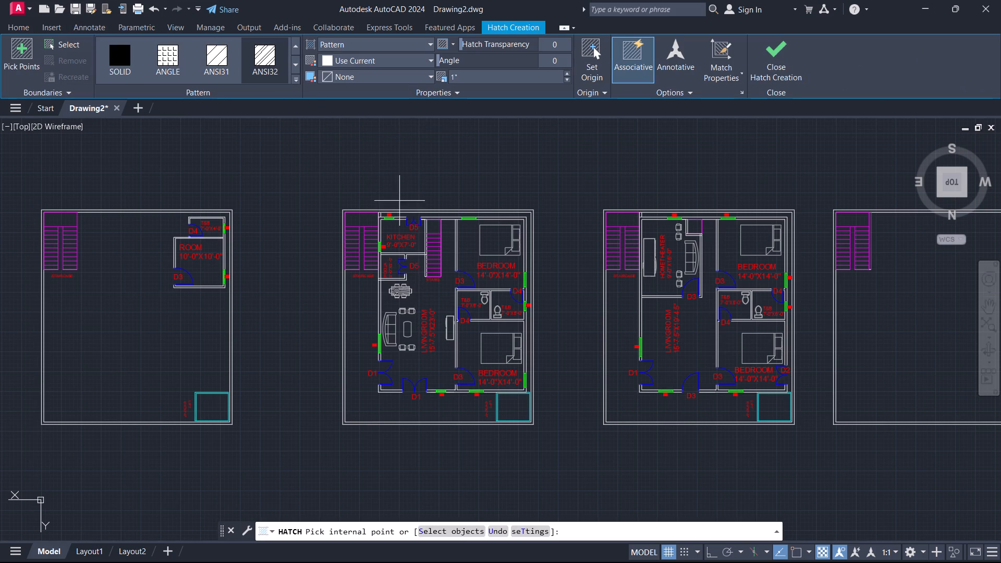
pyautogui.scroll(2, 392, 206)
pyautogui.moveTo(206, 162); pyautogui.dragTo(499, 113, button='middle')
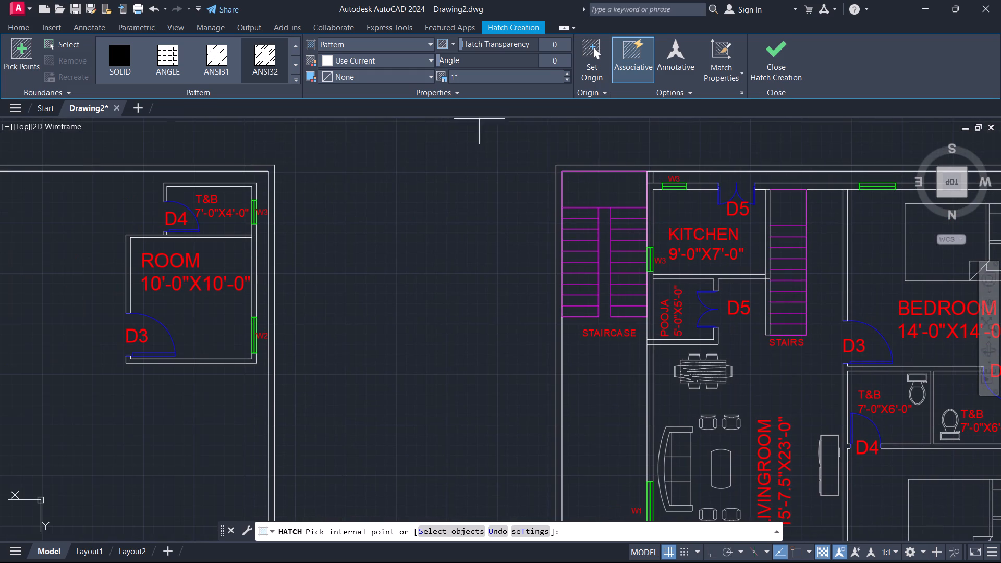
pyautogui.moveTo(313, 158); pyautogui.dragTo(510, 113, button='middle')
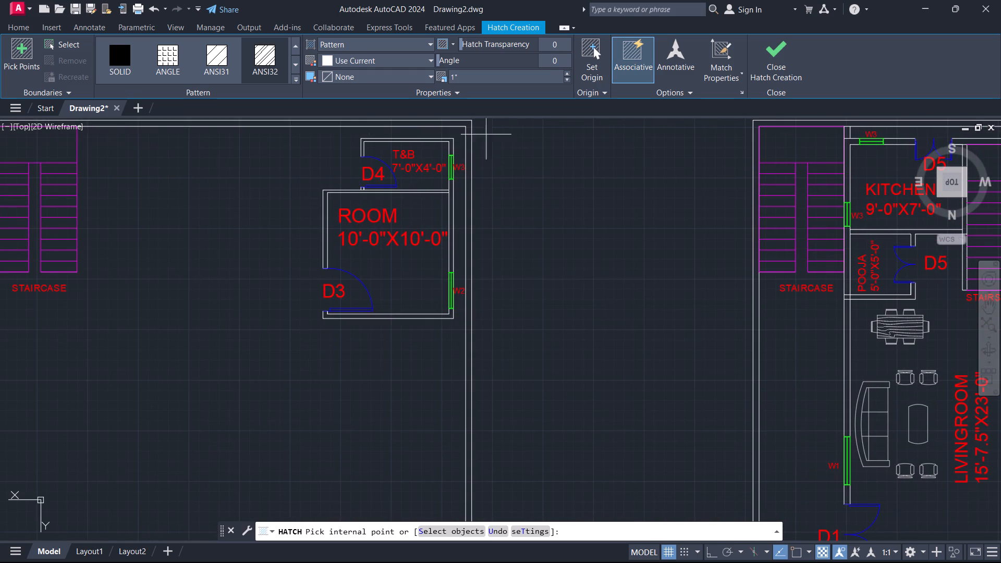
pyautogui.scroll(-1, 475, 146)
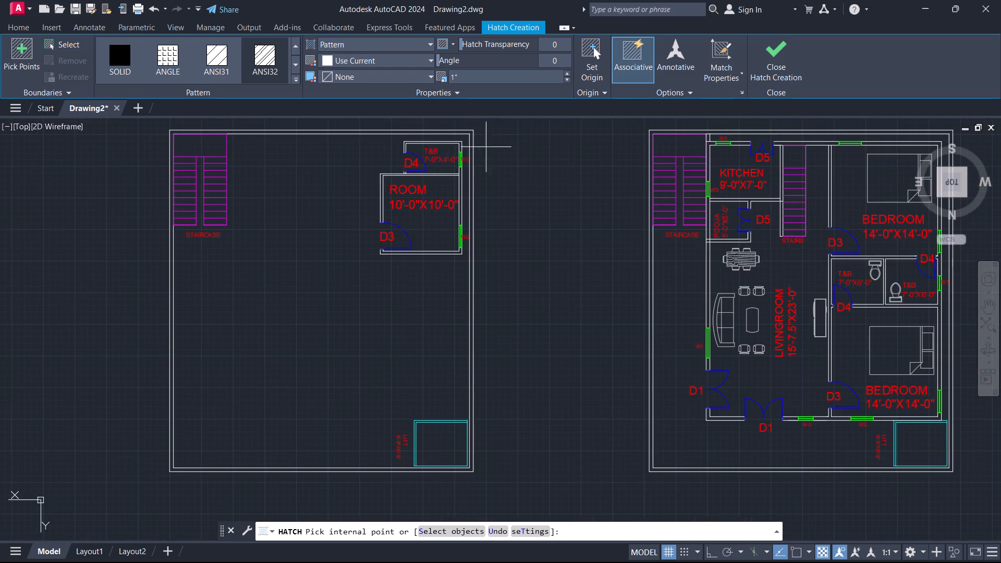
pyautogui.scroll(-1, 492, 148)
pyautogui.scroll(2, 478, 142)
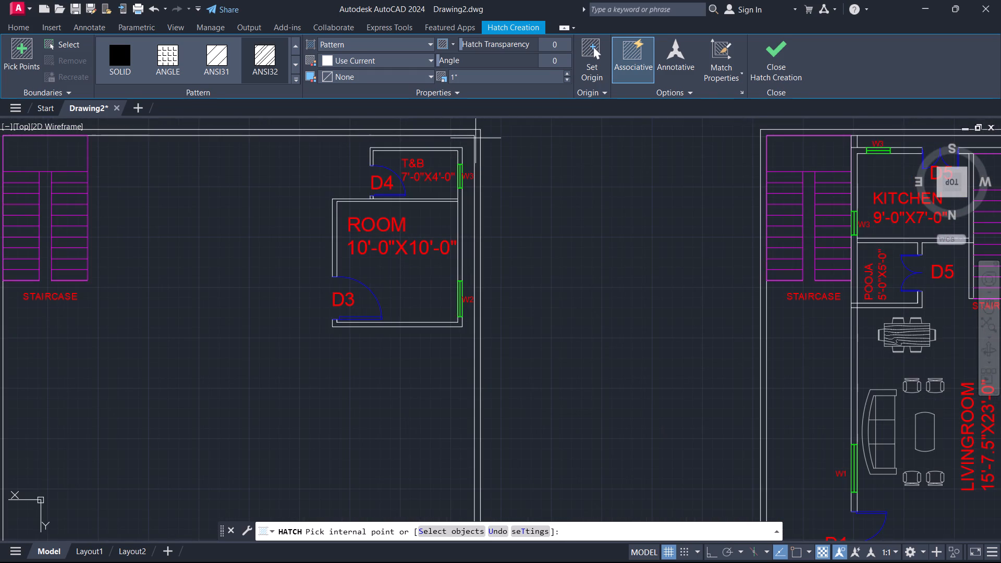
pyautogui.moveTo(505, 140); pyautogui.dragTo(530, 143, button='middle')
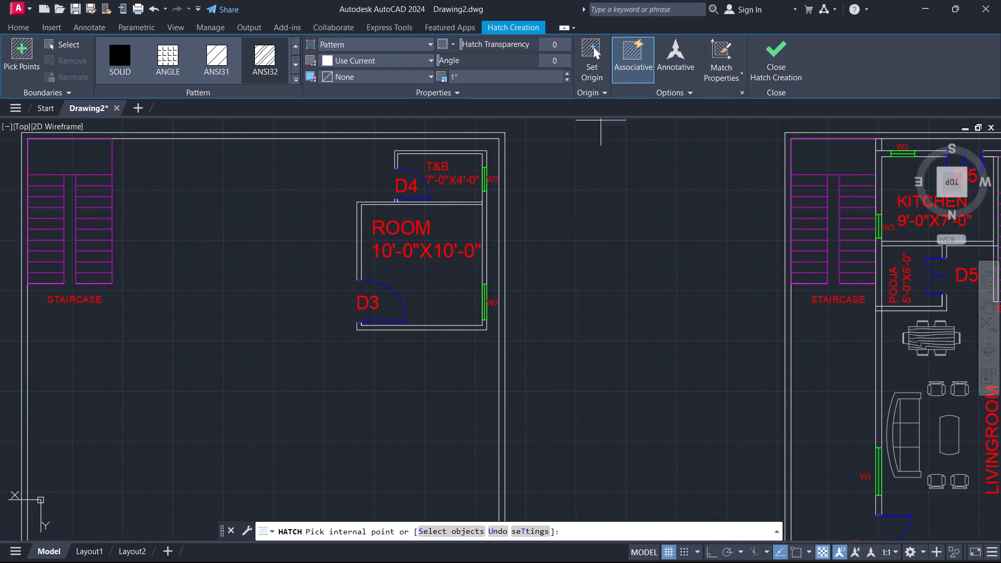
pyautogui.scroll(-1, 562, 164)
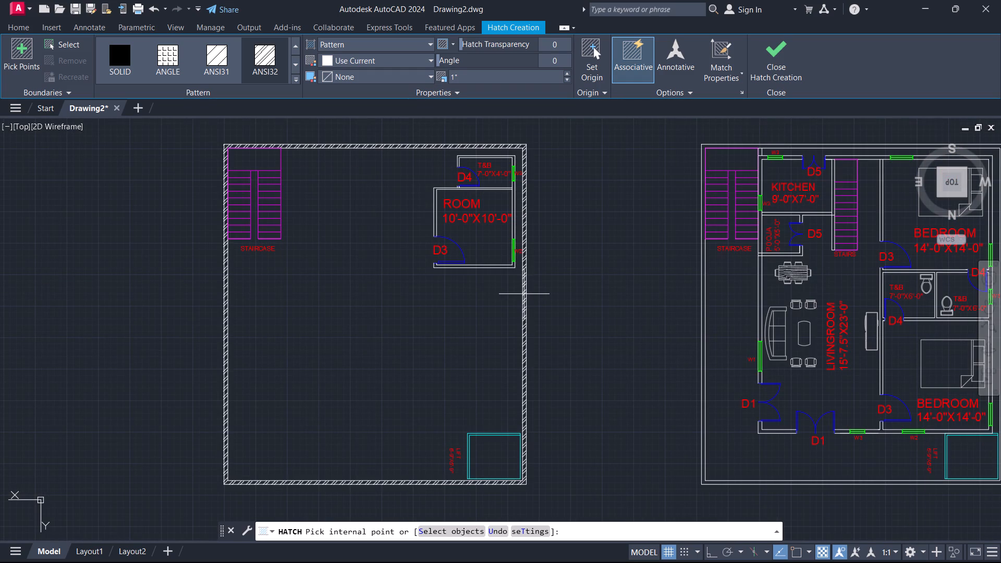
pyautogui.click(524, 294)
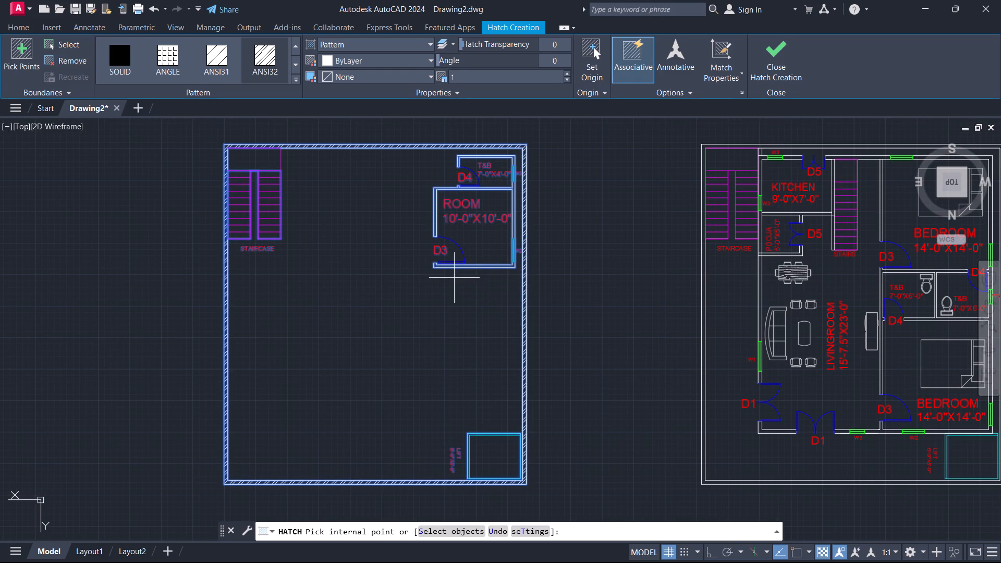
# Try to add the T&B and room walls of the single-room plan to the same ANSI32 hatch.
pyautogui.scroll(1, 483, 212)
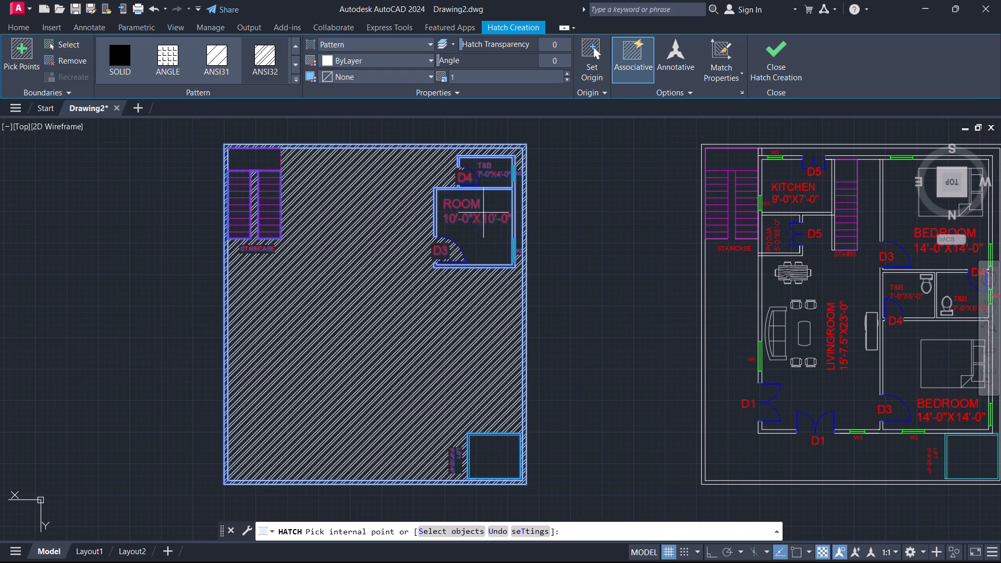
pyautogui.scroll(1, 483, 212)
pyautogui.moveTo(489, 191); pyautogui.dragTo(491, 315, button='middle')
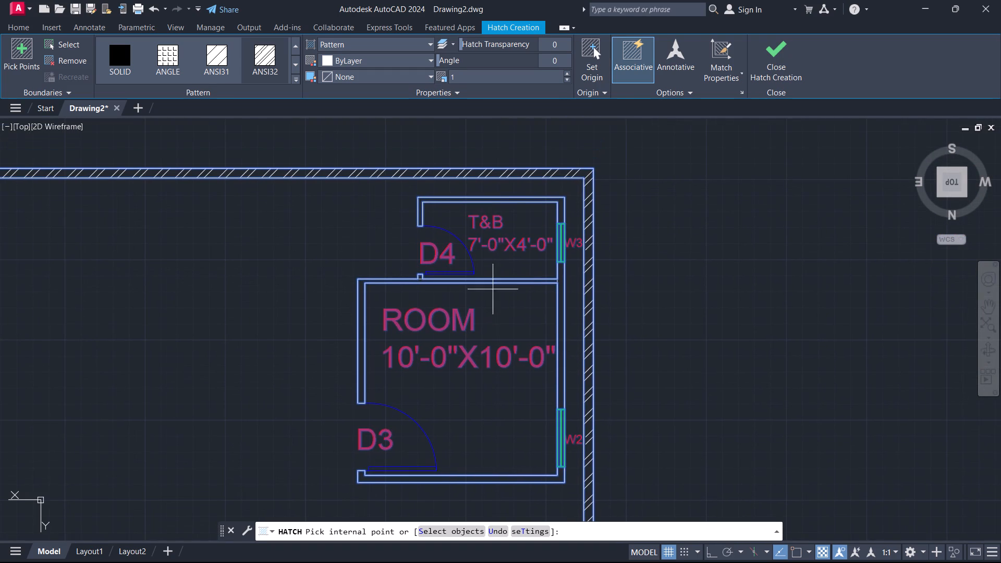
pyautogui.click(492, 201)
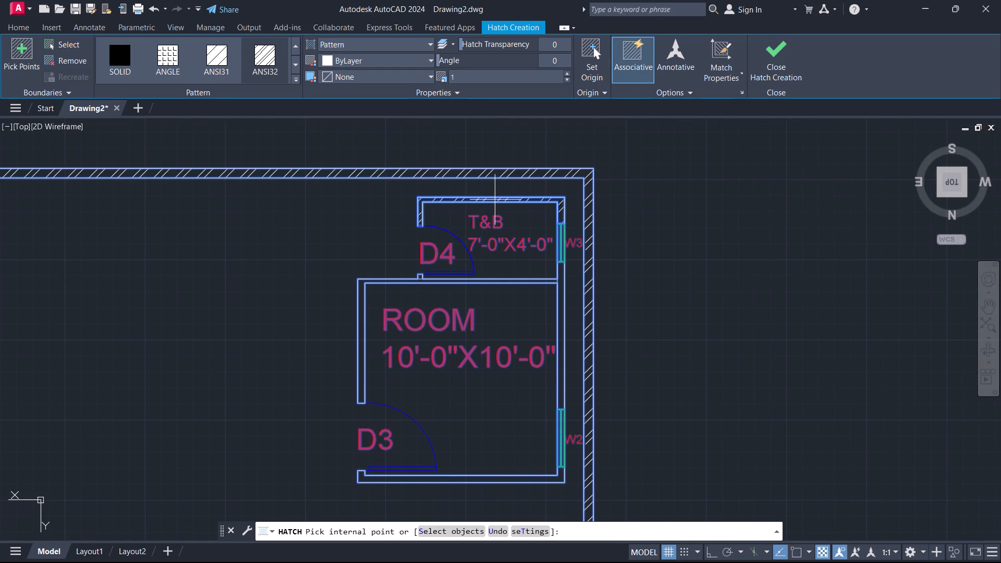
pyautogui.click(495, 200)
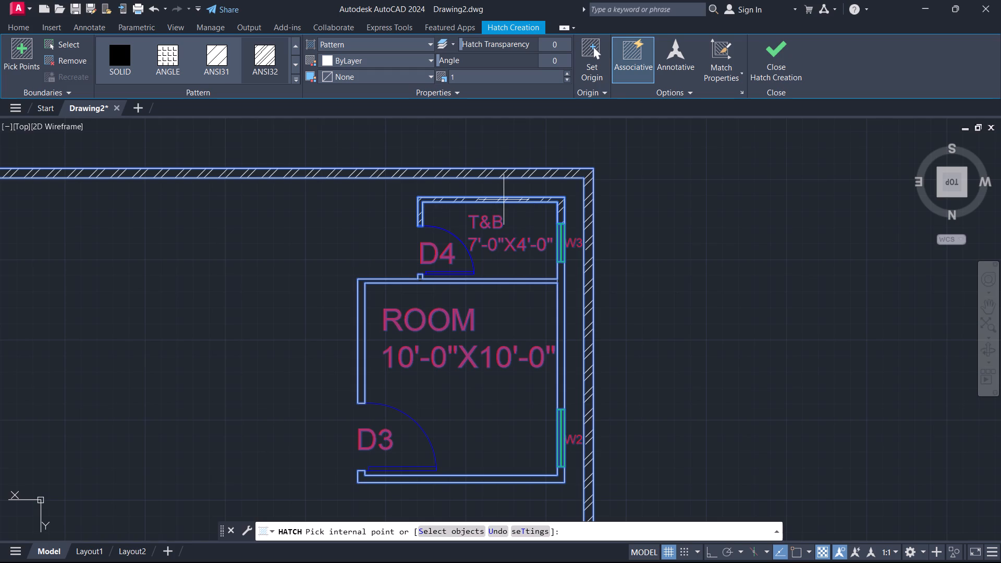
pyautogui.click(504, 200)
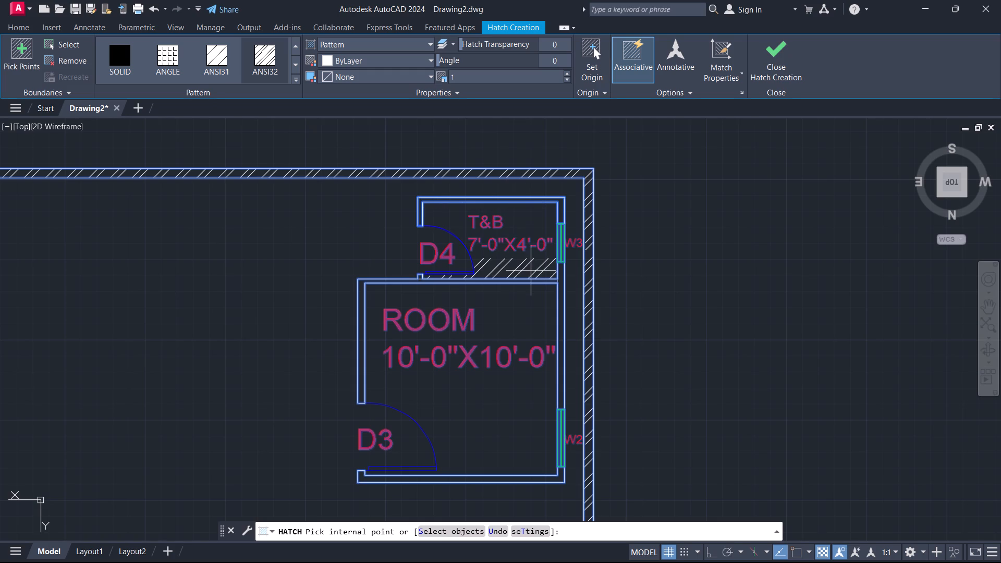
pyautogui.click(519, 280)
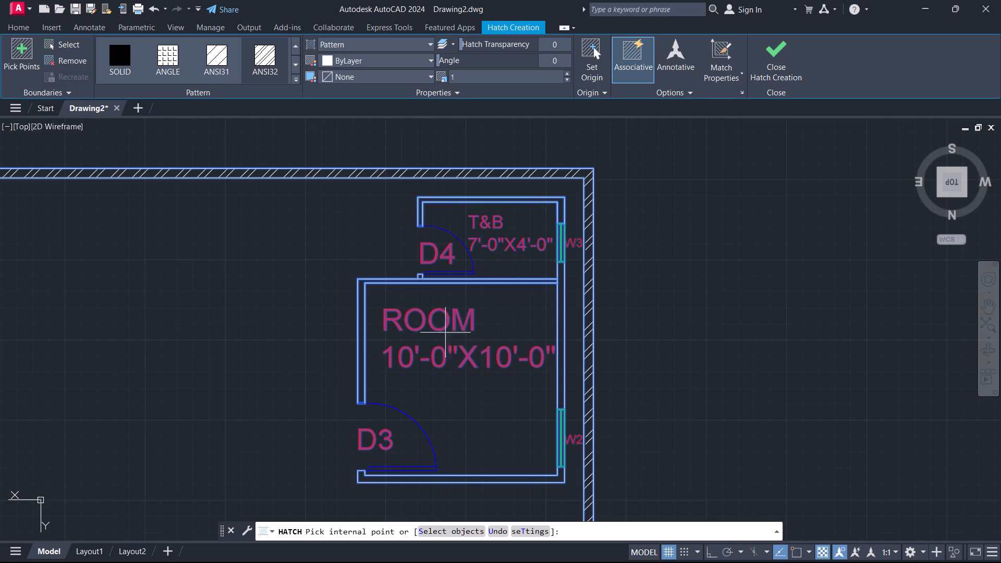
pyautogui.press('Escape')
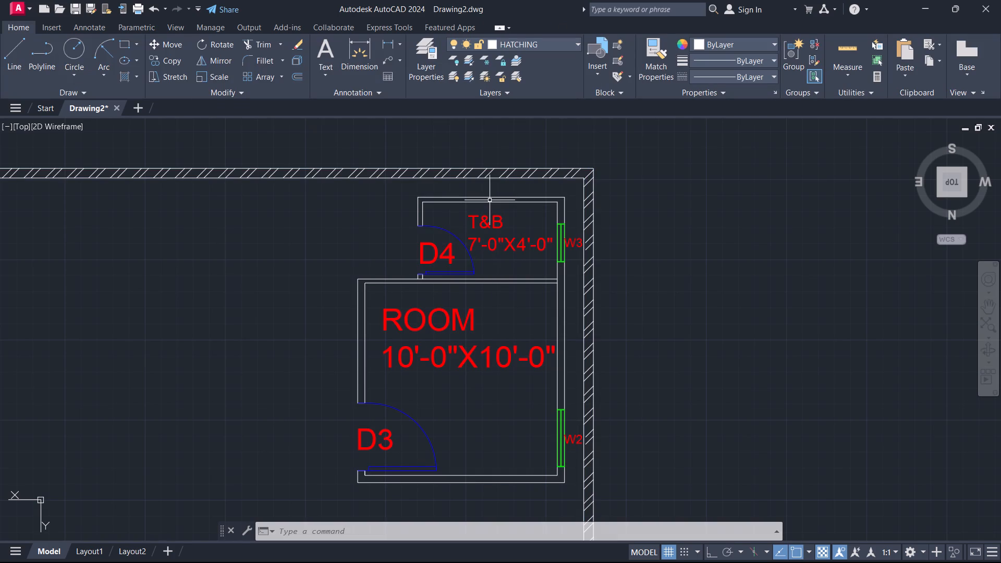
# Hatch the walls around the 7'-0"X4'-0" T&B and the 10'-0"X10'-0" room in the single-room plan.
pyautogui.press('space')
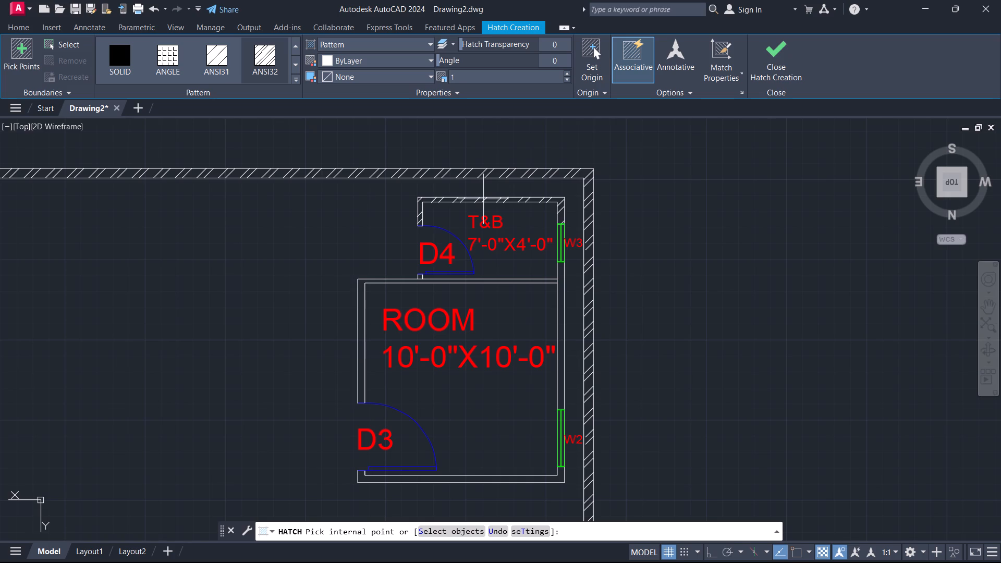
pyautogui.click(483, 199)
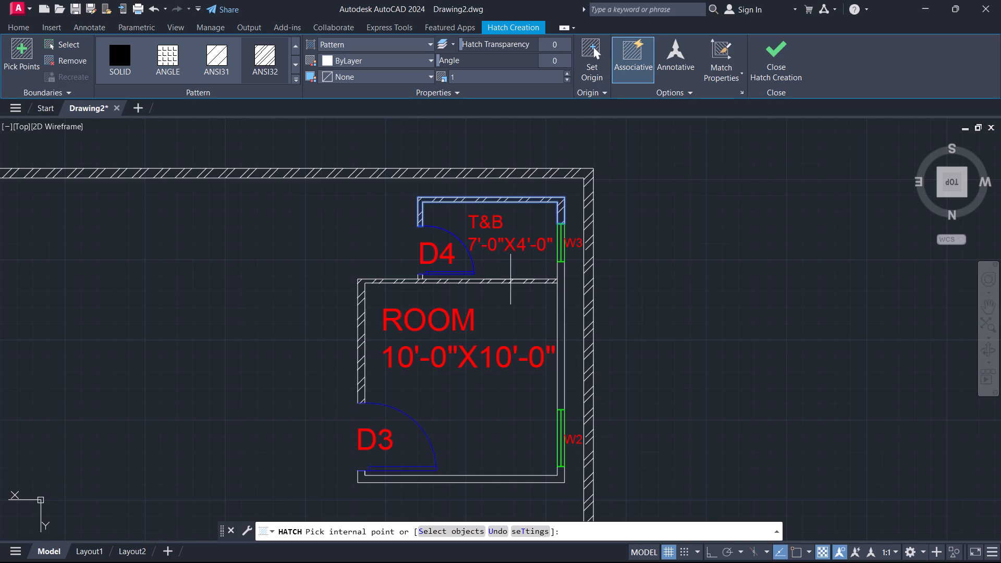
pyautogui.click(507, 280)
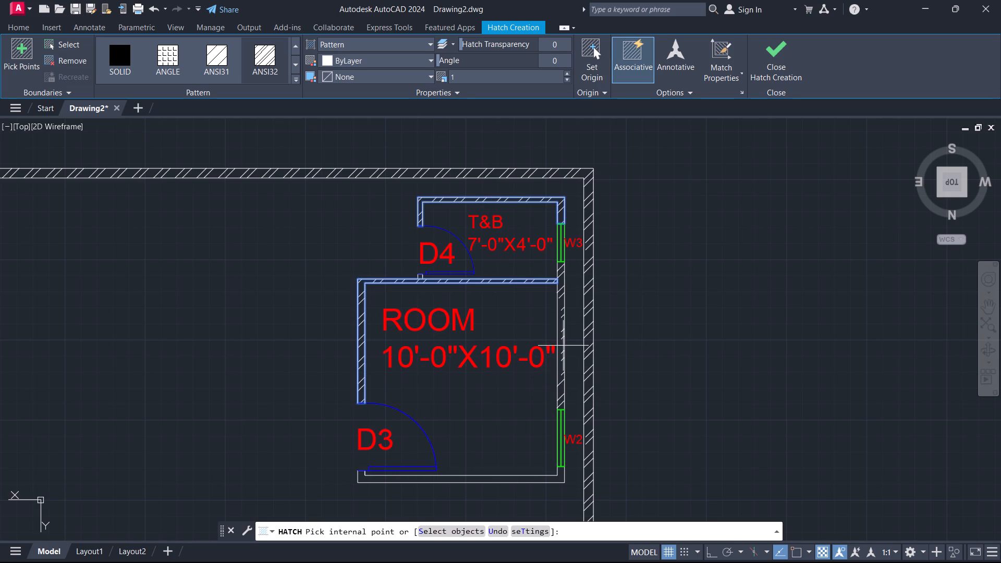
pyautogui.click(563, 325)
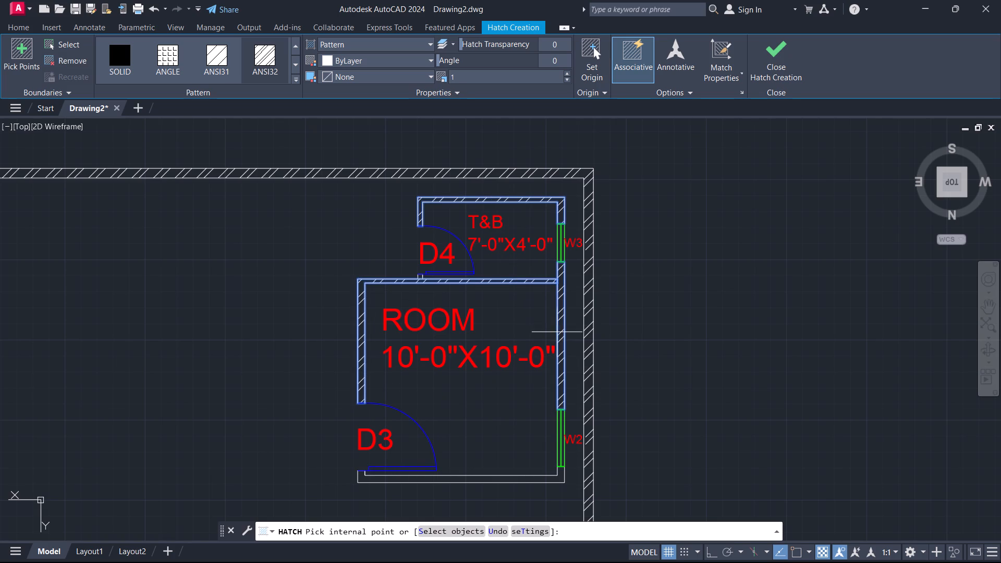
pyautogui.click(493, 480)
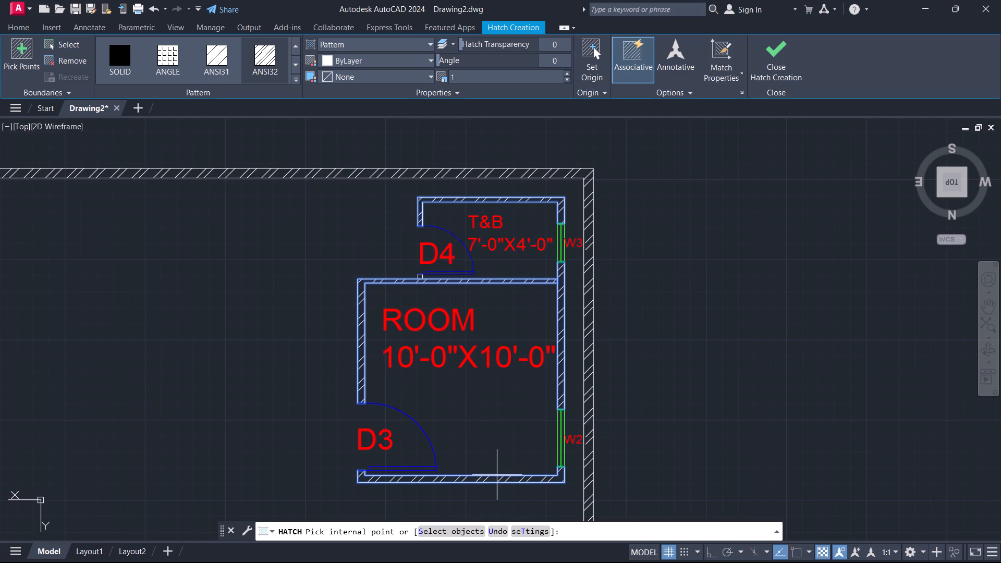
# Hatch the outer boundary wall of the middle floor plan with the kitchen and pooja room, and end the hatch.
pyautogui.scroll(-2, 580, 364)
pyautogui.moveTo(630, 334); pyautogui.dragTo(293, 231, button='middle')
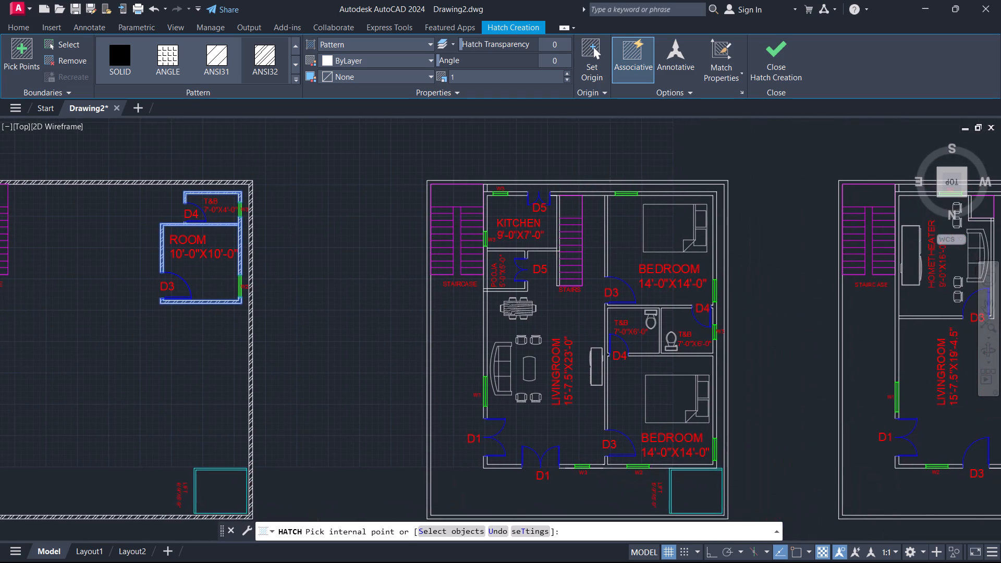
pyautogui.scroll(2, 521, 164)
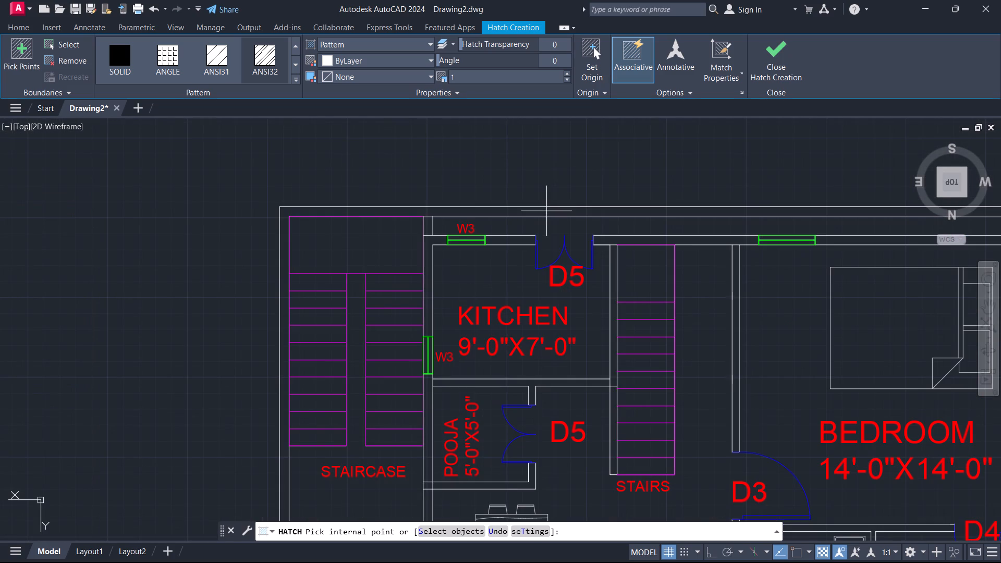
pyautogui.scroll(-2, 558, 186)
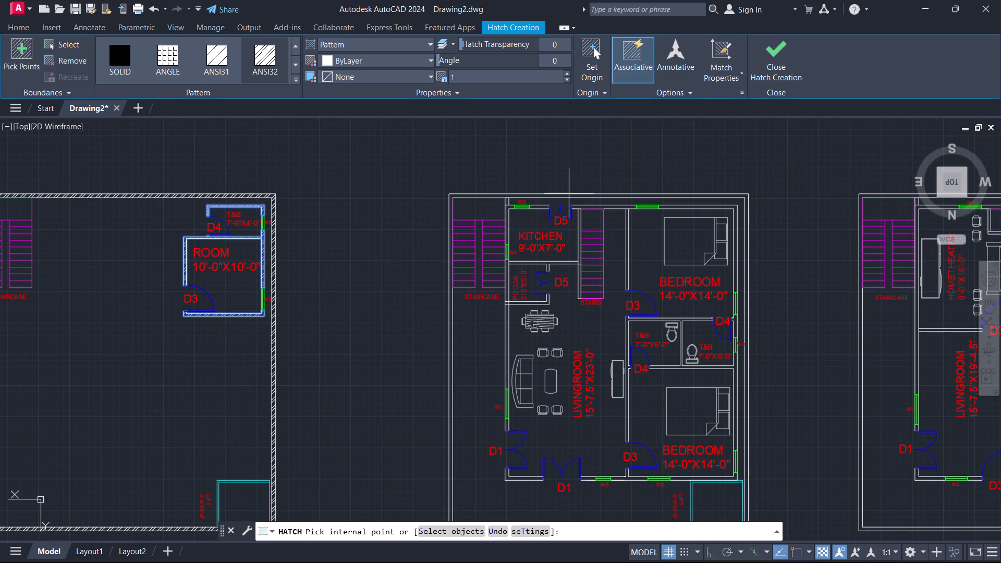
pyautogui.click(567, 197)
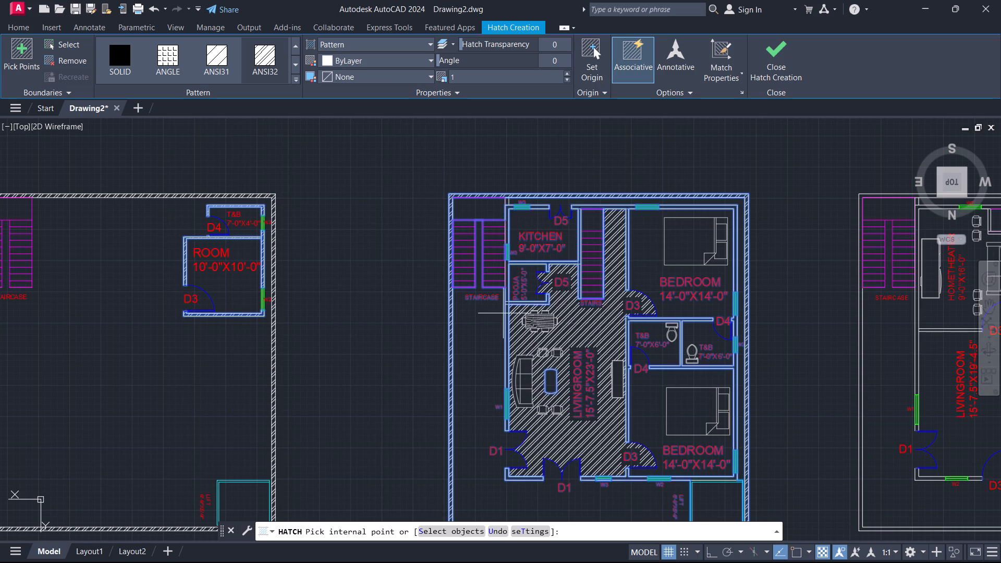
pyautogui.scroll(3, 507, 230)
pyautogui.click(502, 214)
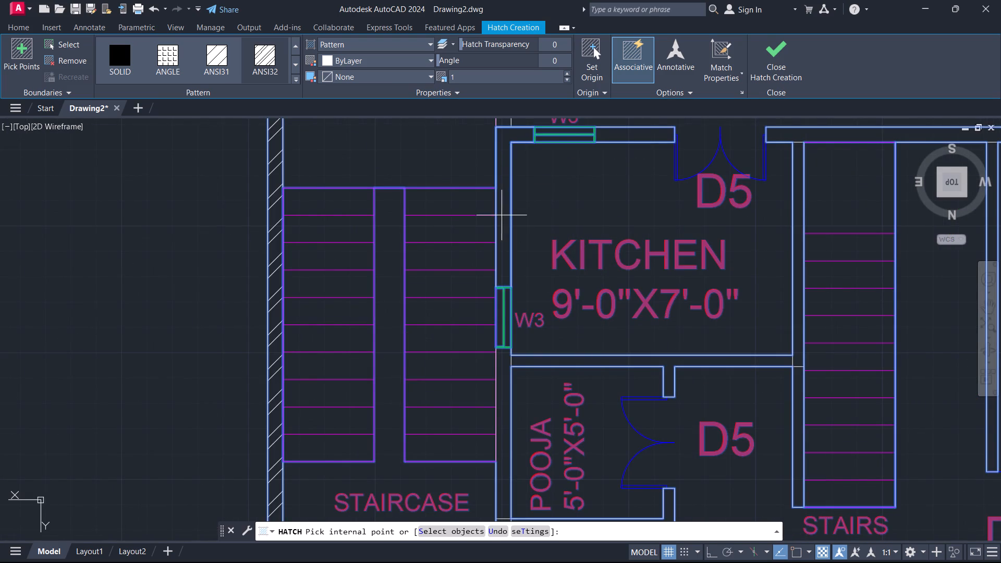
pyautogui.click(505, 217)
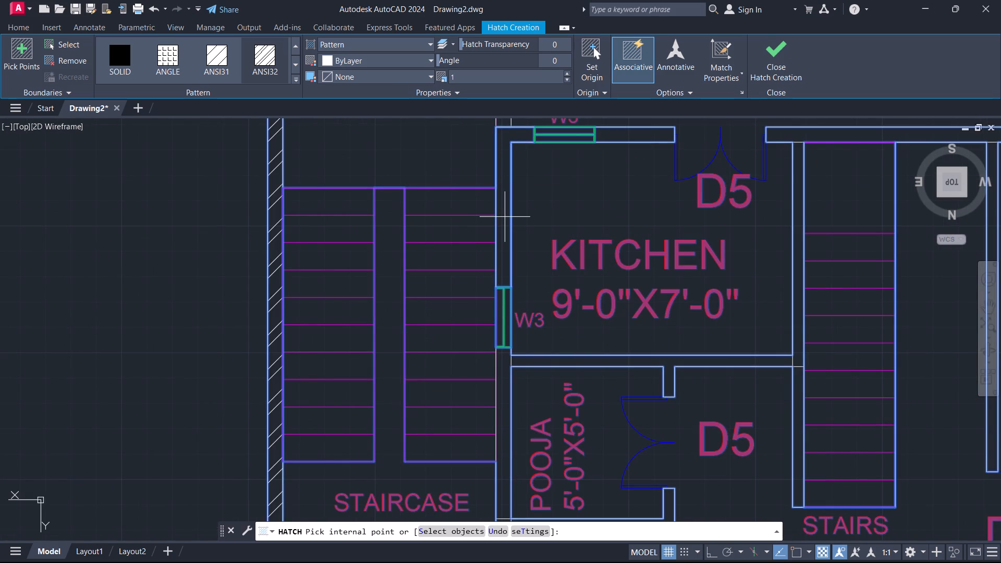
pyautogui.press('Escape')
# Start a new hatch on the kitchen and pooja walls of the middle plan, including the shared wall and the staircase side.
pyautogui.press('space')
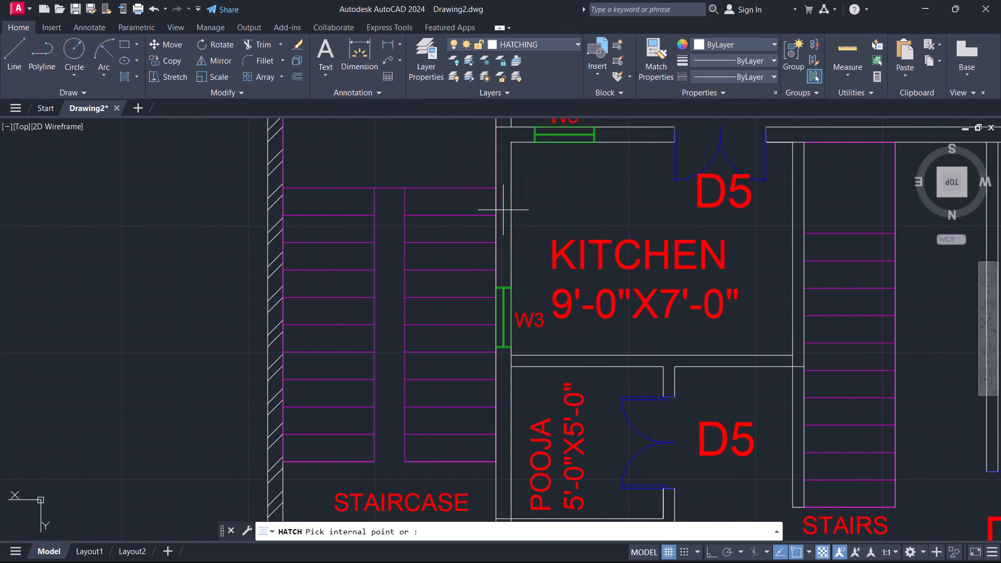
pyautogui.click(503, 212)
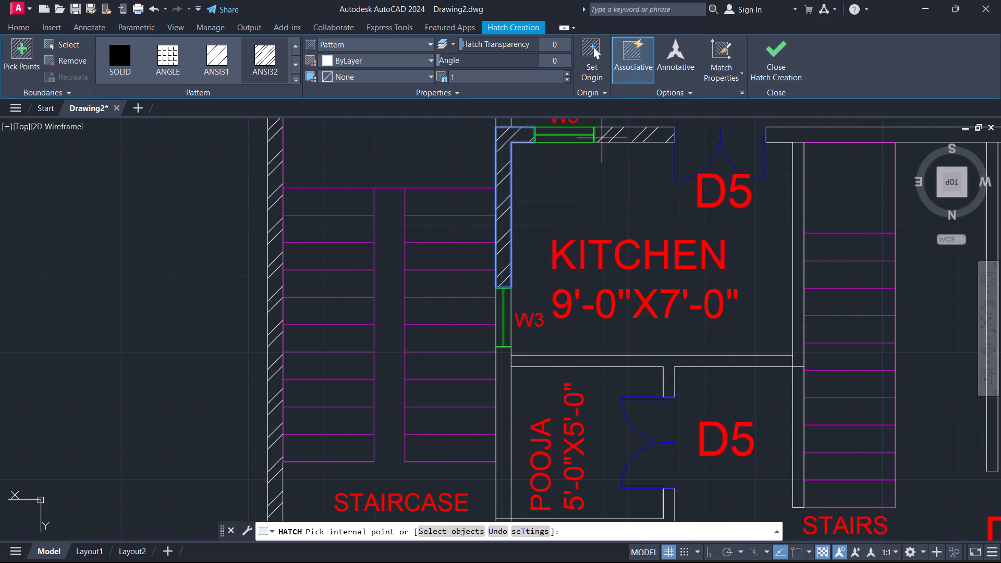
pyautogui.click(605, 136)
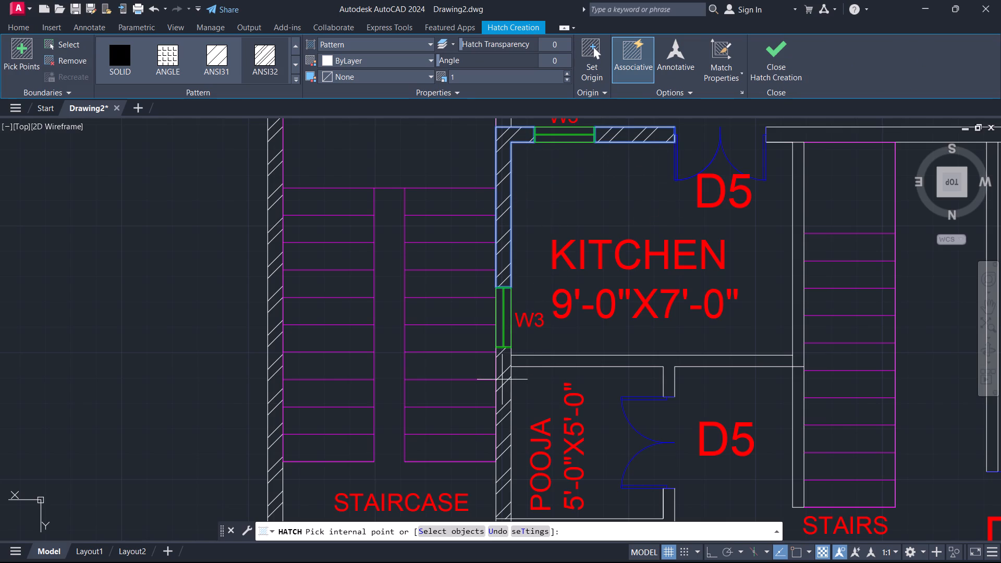
pyautogui.click(502, 380)
pyautogui.scroll(-2, 483, 308)
pyautogui.scroll(2, 515, 400)
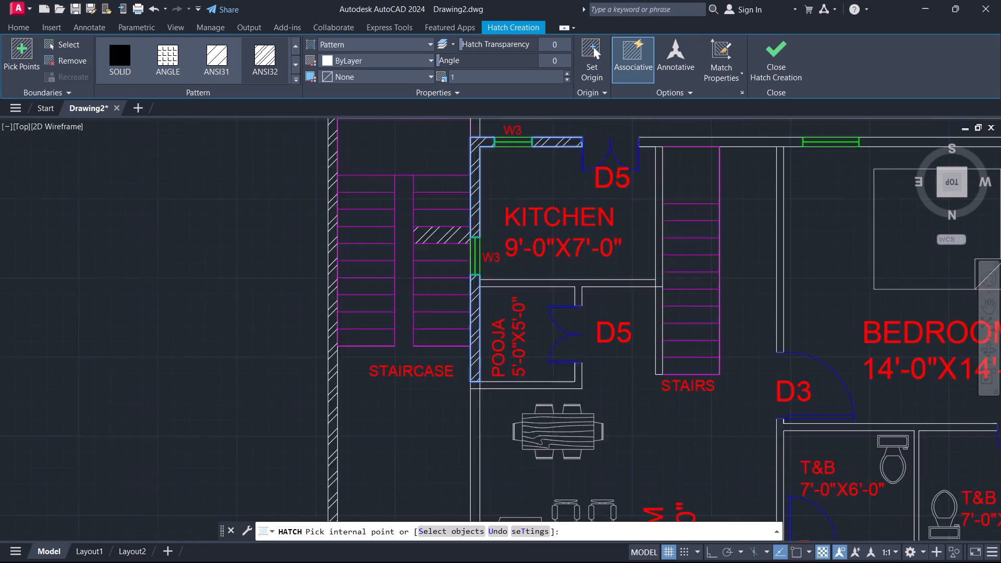
pyautogui.click(493, 380)
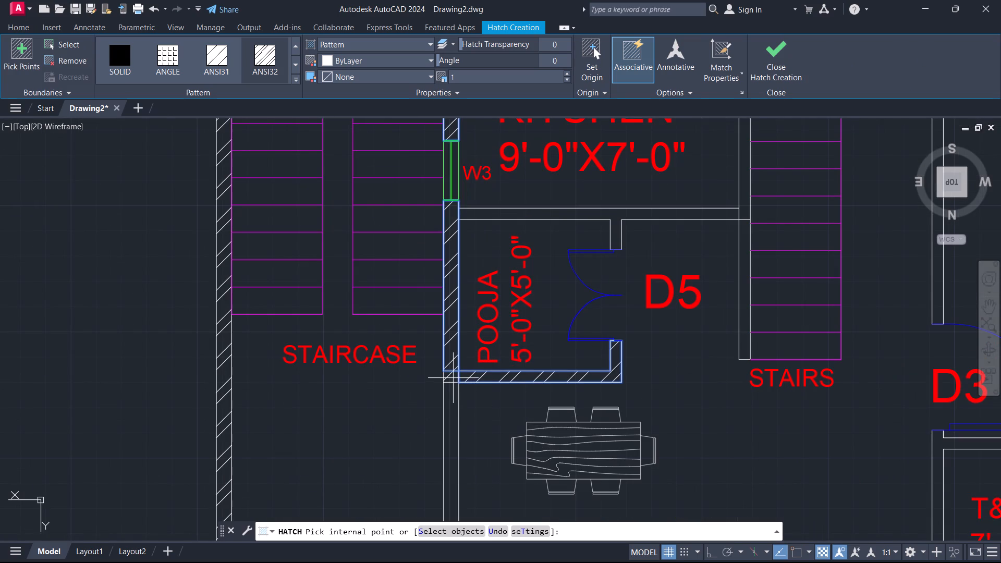
pyautogui.click(453, 377)
pyautogui.click(529, 214)
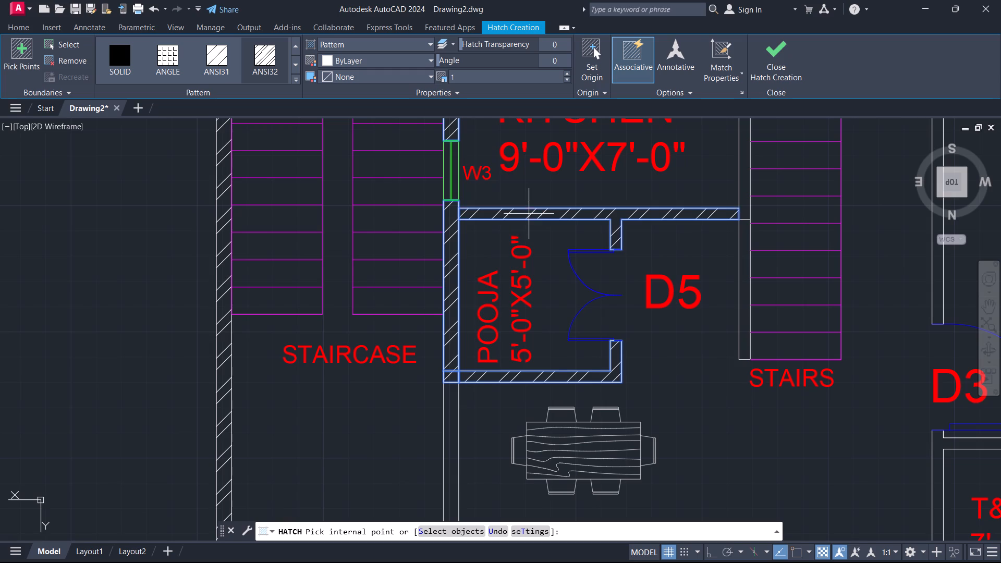
# Add the outer wall between the kitchen's D5 door and the bedroom window, plus the wall beside the inner stairs, to the hatch.
pyautogui.scroll(-2, 552, 243)
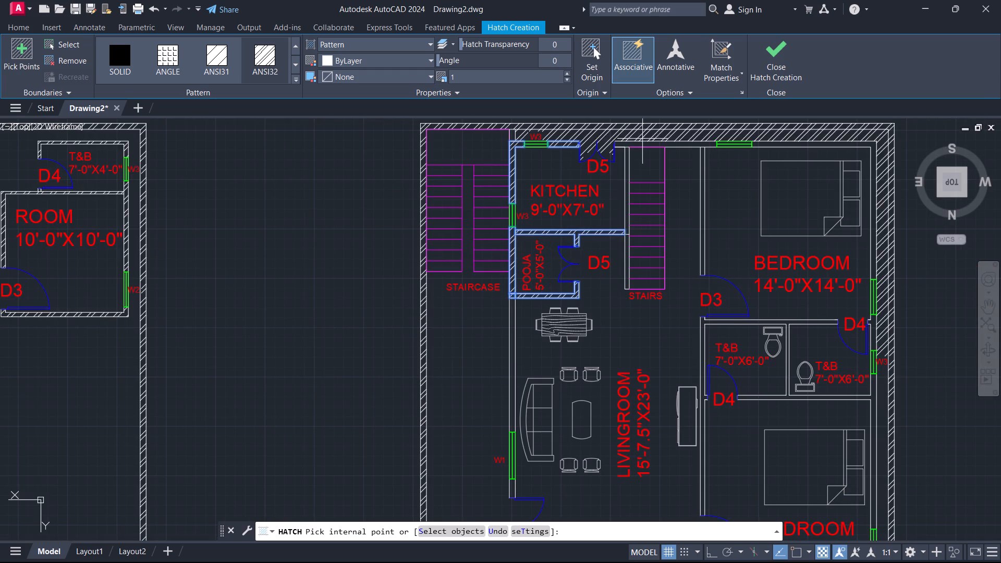
pyautogui.click(647, 144)
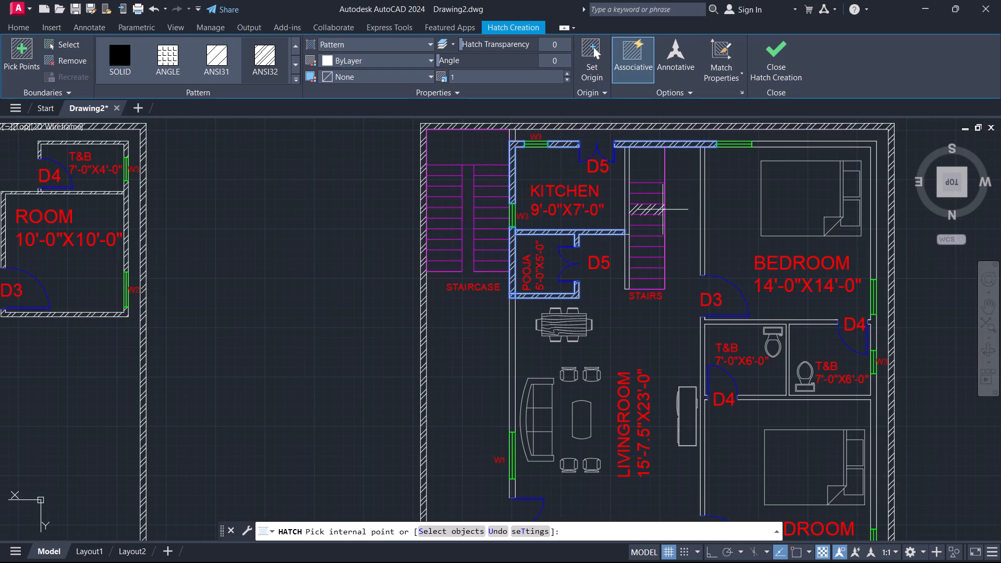
pyautogui.moveTo(612, 212); pyautogui.dragTo(429, 173, button='middle')
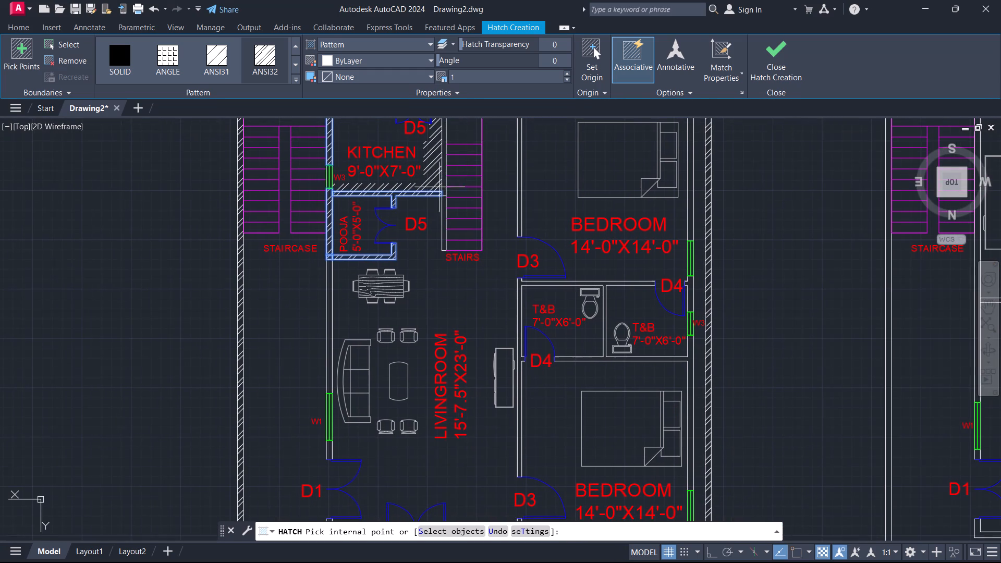
pyautogui.click(443, 200)
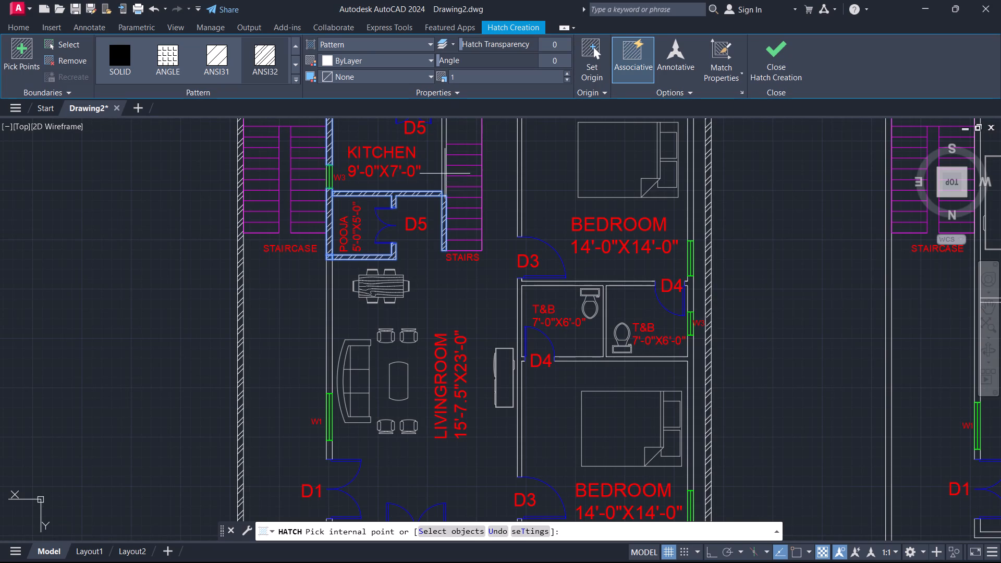
pyautogui.moveTo(433, 164); pyautogui.dragTo(438, 209, button='middle')
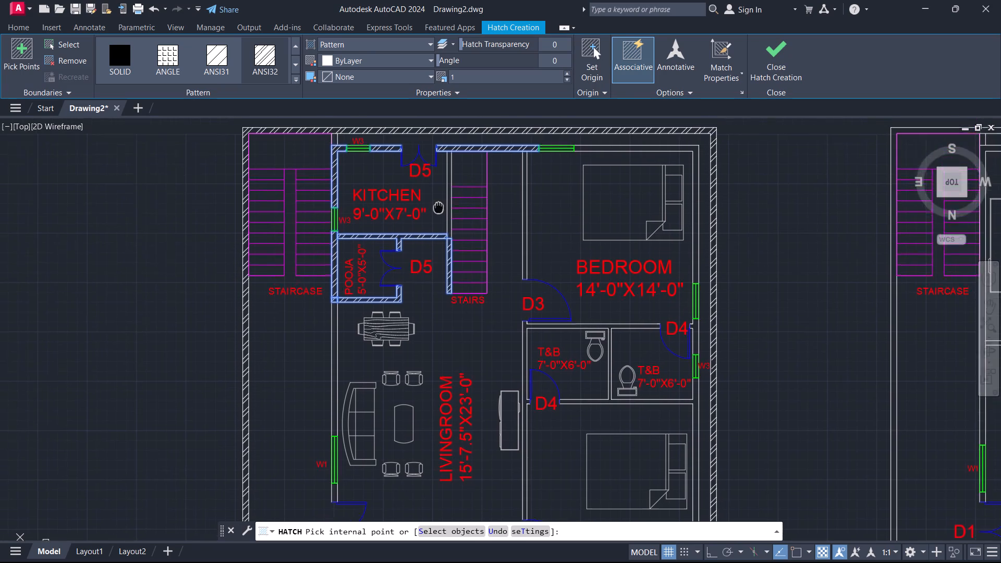
pyautogui.moveTo(438, 209); pyautogui.dragTo(442, 238, button='middle')
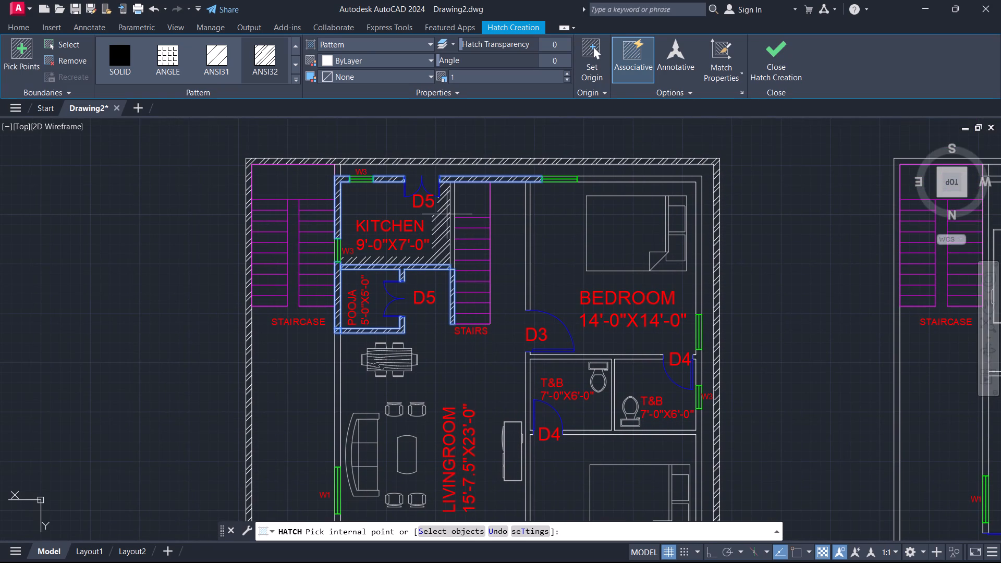
pyautogui.click(450, 213)
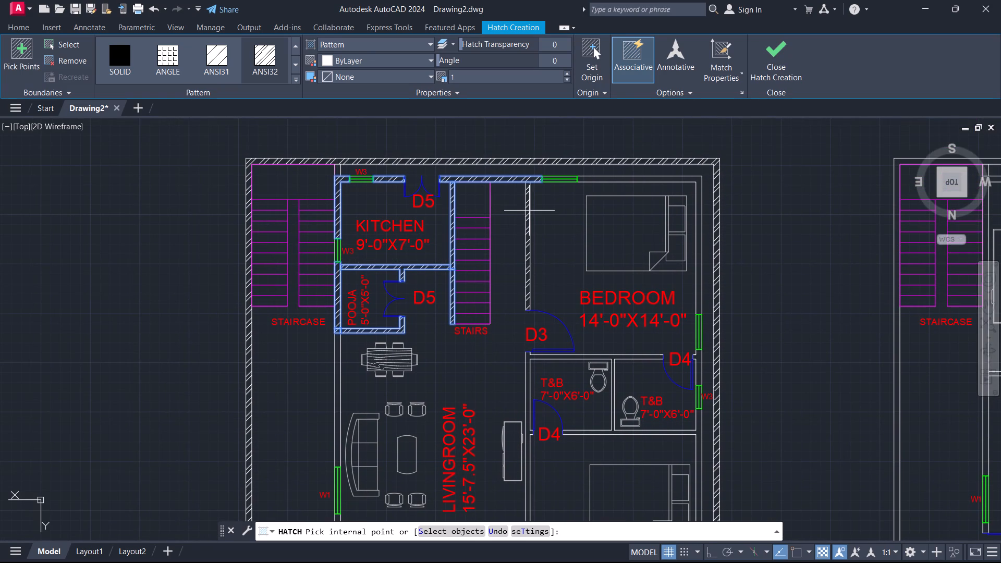
# Add the walls of the bedroom next to the stairs and the connected T&B and second-bedroom partitions to the hatch.
pyautogui.click(529, 211)
pyautogui.click(591, 177)
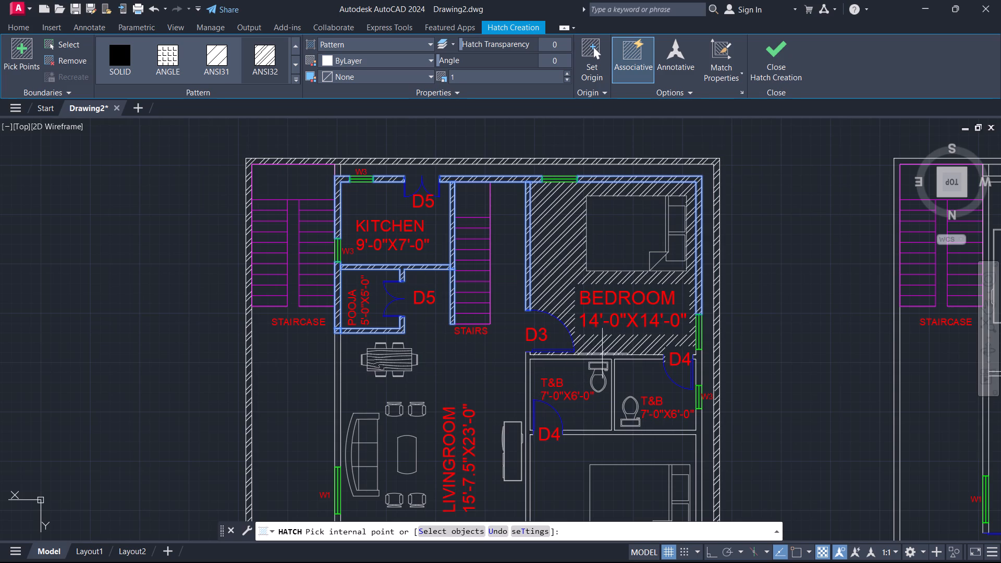
pyautogui.scroll(2, 618, 369)
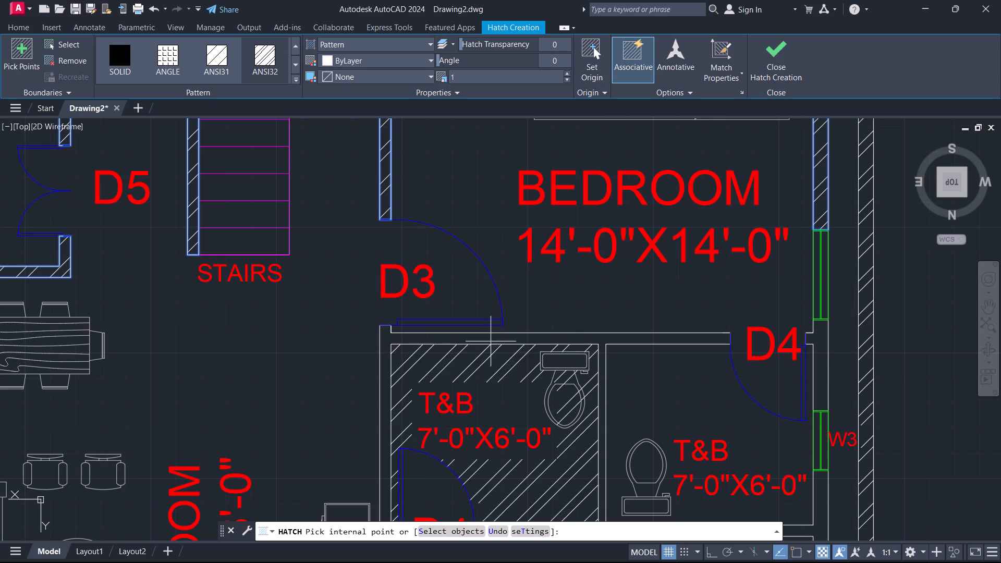
pyautogui.scroll(-3, 528, 319)
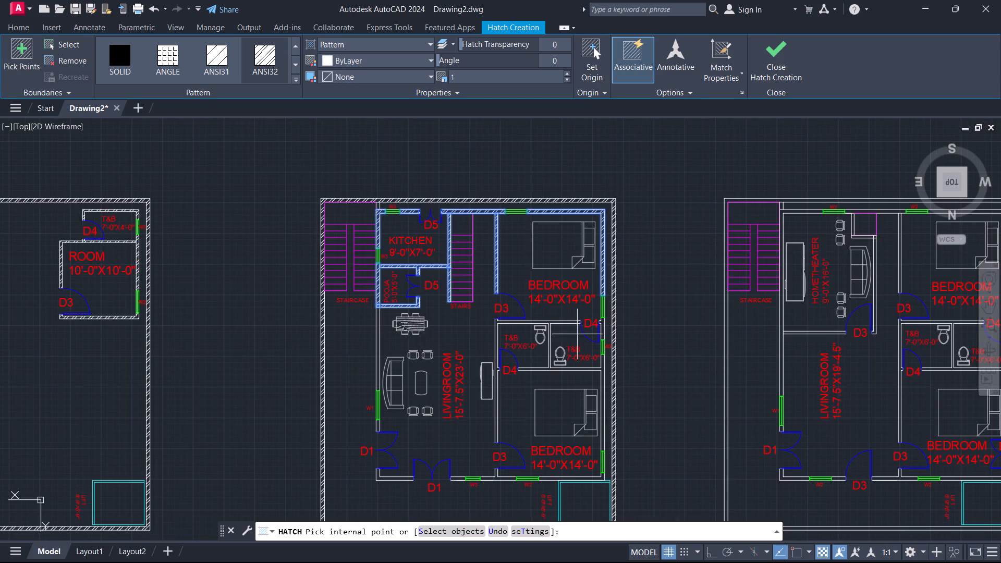
pyautogui.scroll(1, 576, 336)
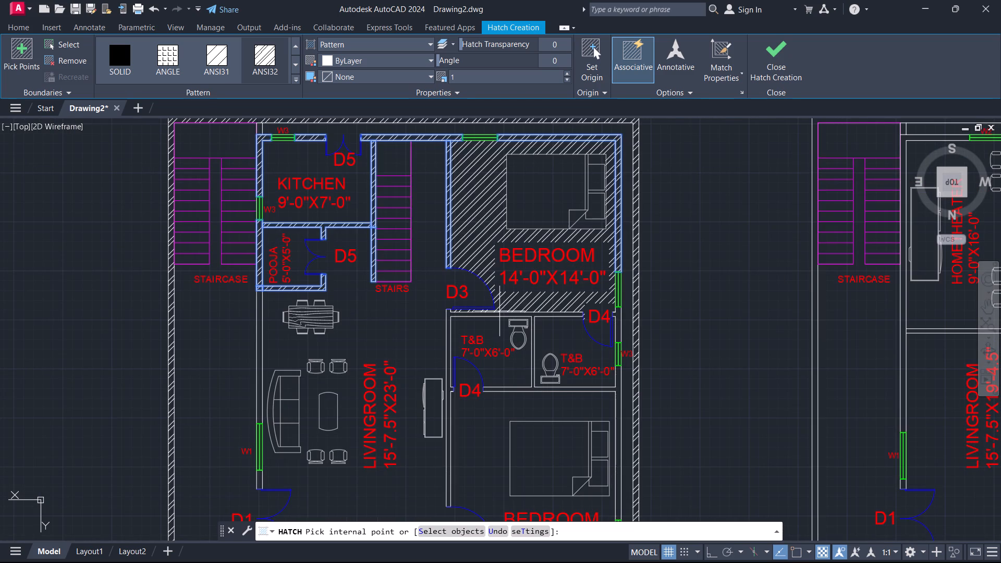
pyautogui.click(496, 314)
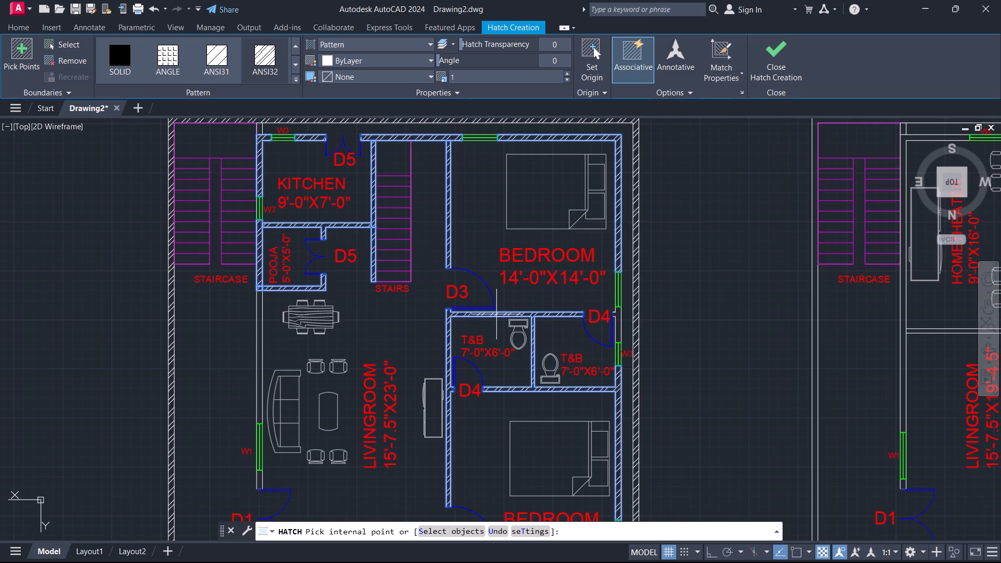
# Add the living room's outer walls on both sides of window W1 and the corner wall between the two D1 doors to the hatch.
pyautogui.scroll(-1, 550, 278)
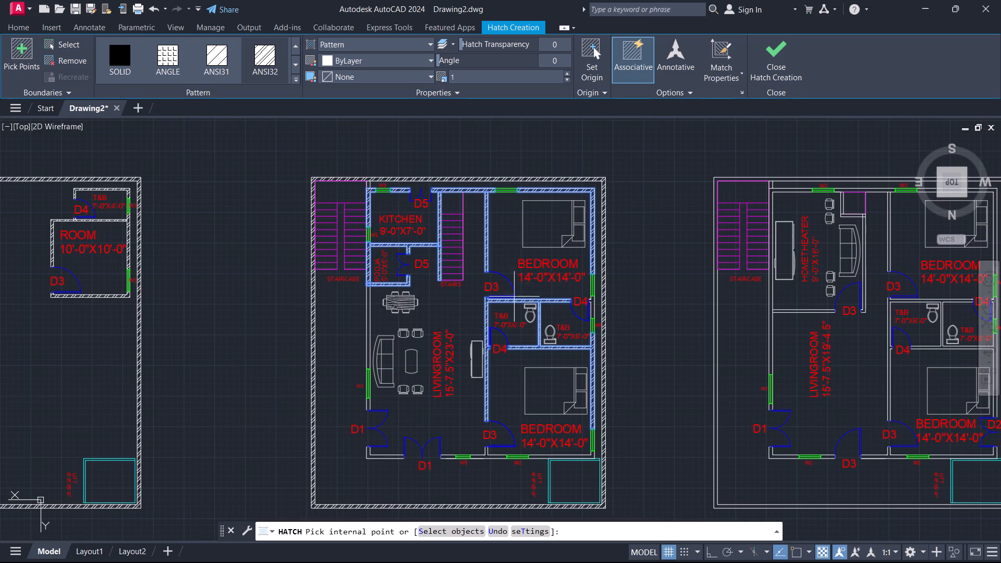
pyautogui.click(368, 308)
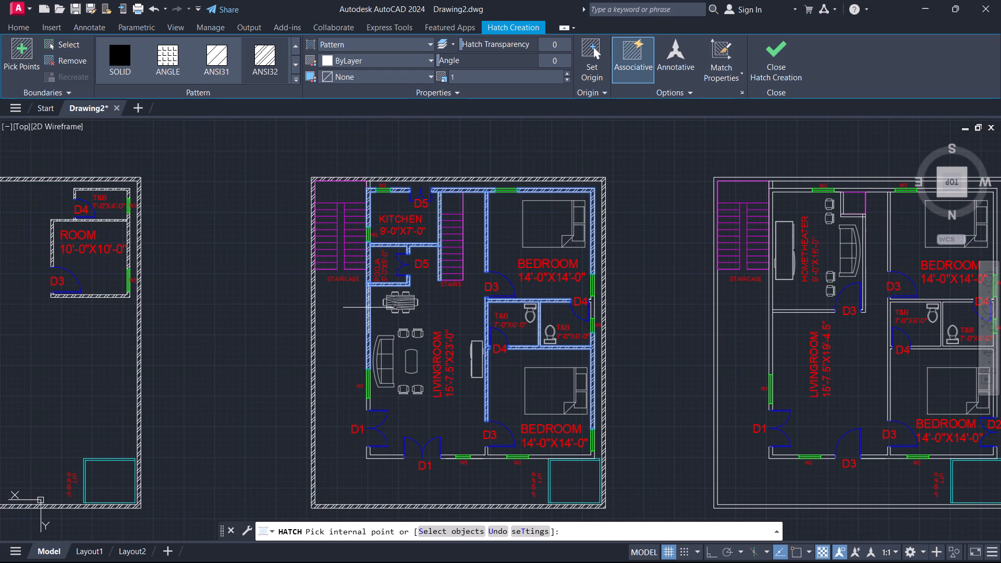
pyautogui.scroll(3, 368, 400)
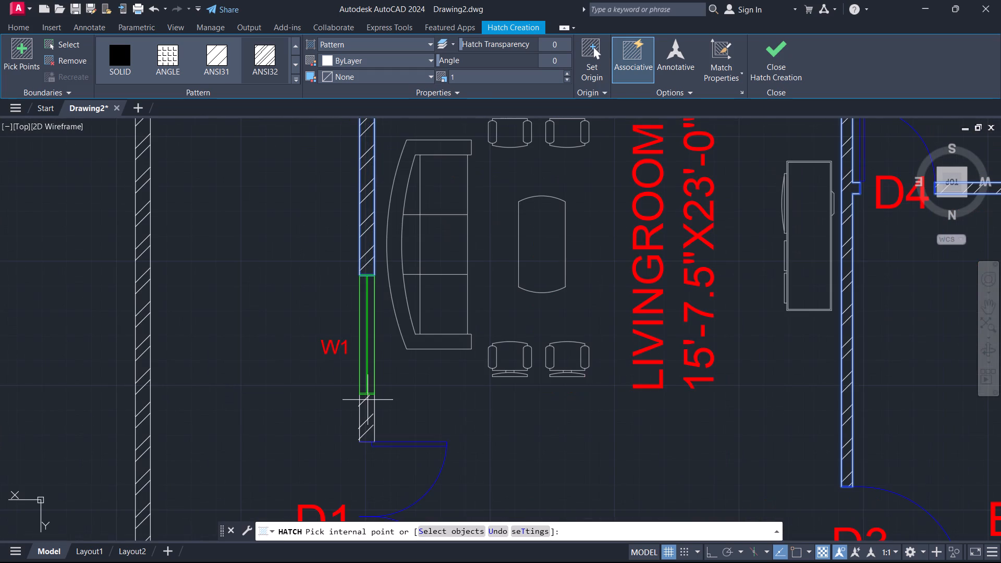
pyautogui.click(368, 399)
pyautogui.scroll(-3, 422, 369)
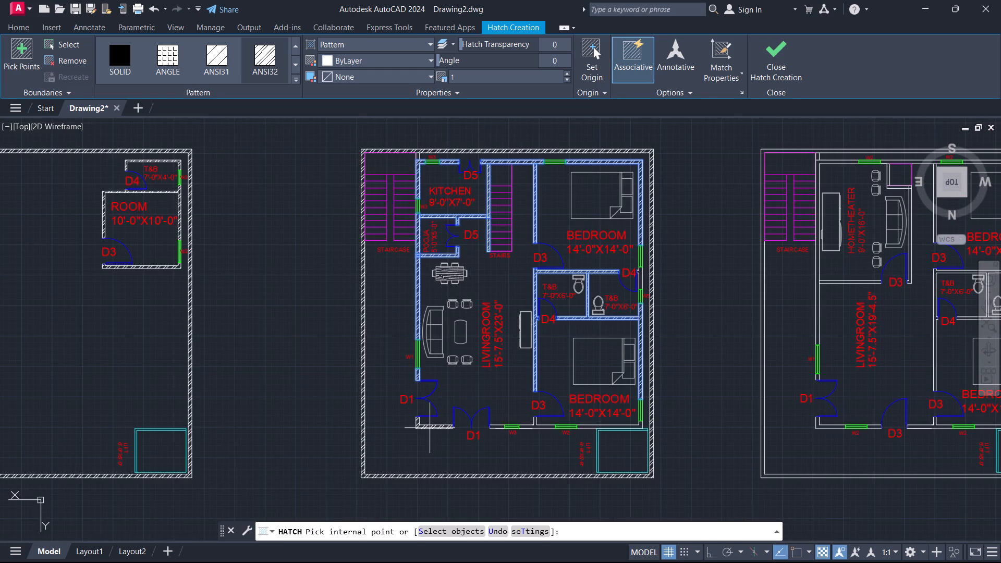
pyautogui.click(430, 428)
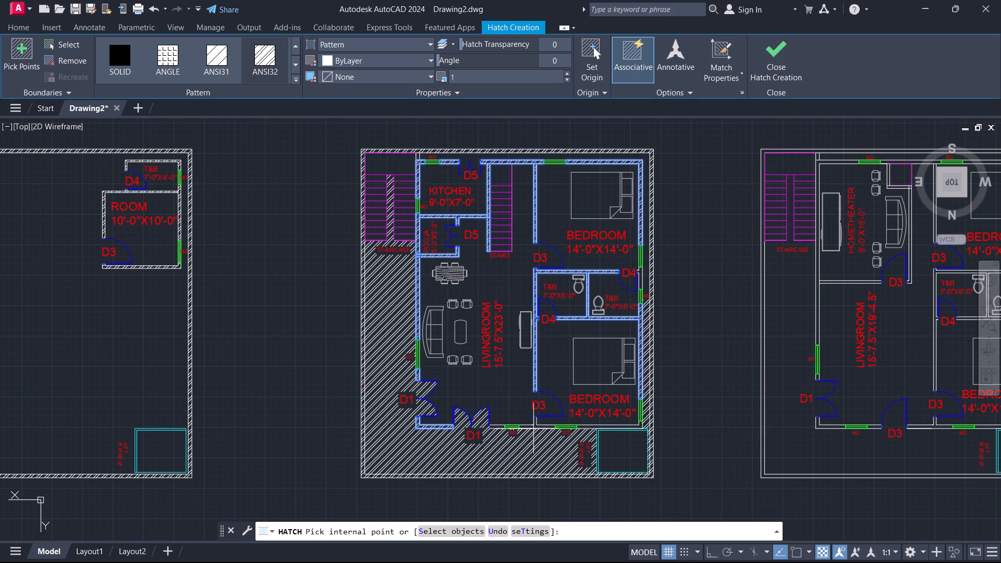
# Add the remaining wall pieces around windows W3 and W2 up to the bedroom corner by the lift, and end the hatch.
pyautogui.click(535, 427)
pyautogui.scroll(2, 491, 426)
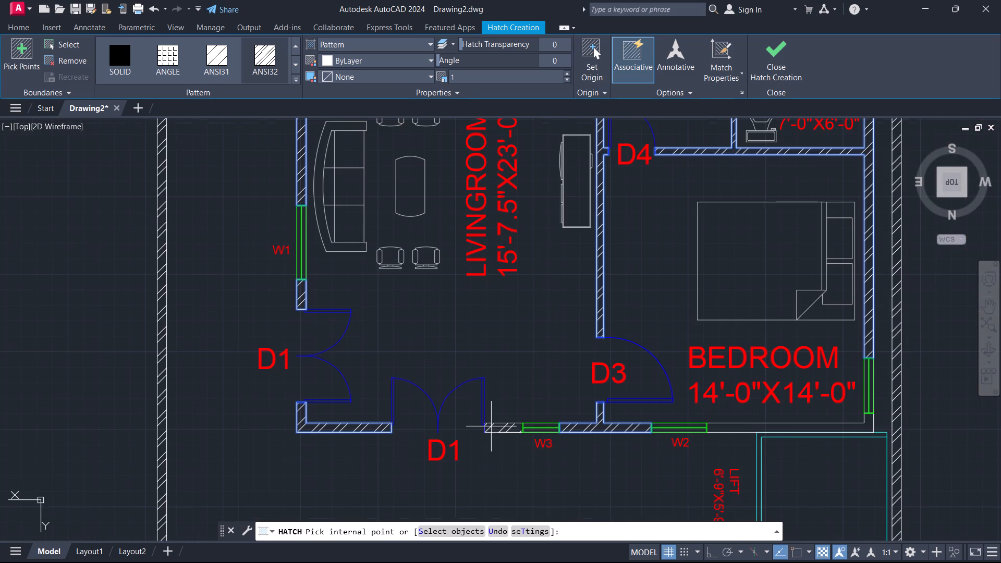
pyautogui.click(491, 426)
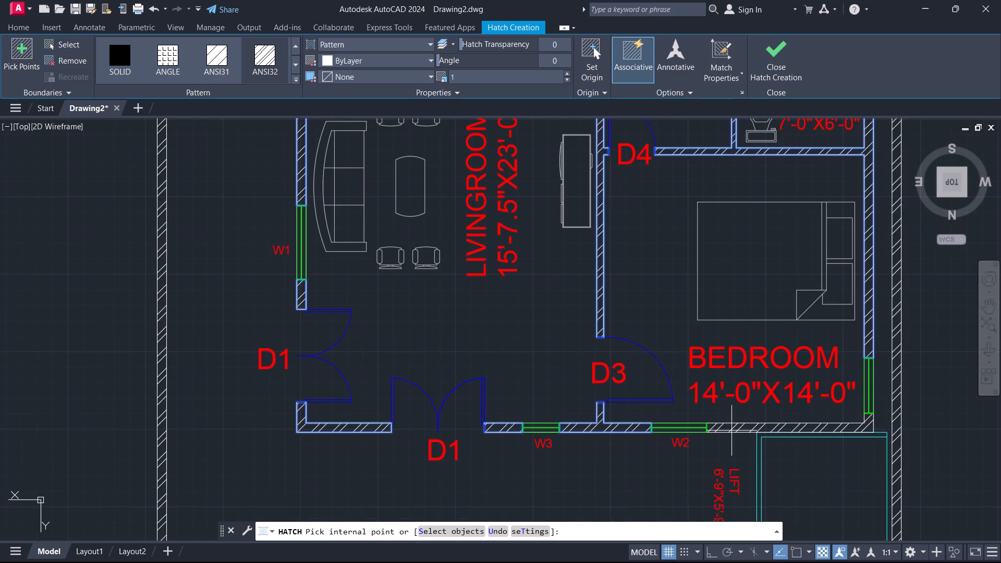
pyautogui.click(731, 430)
pyautogui.scroll(-1, 425, 380)
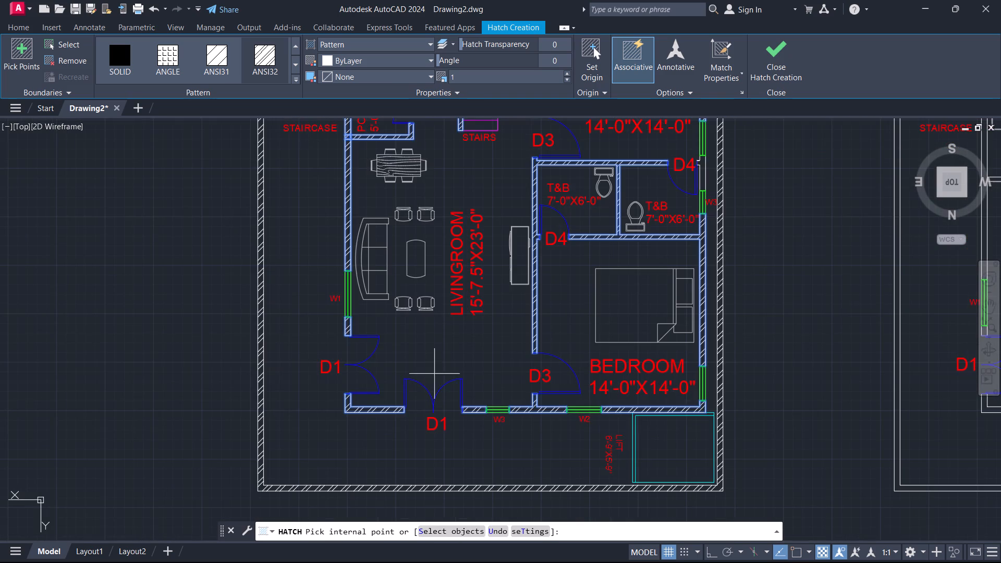
pyautogui.scroll(-2, 434, 373)
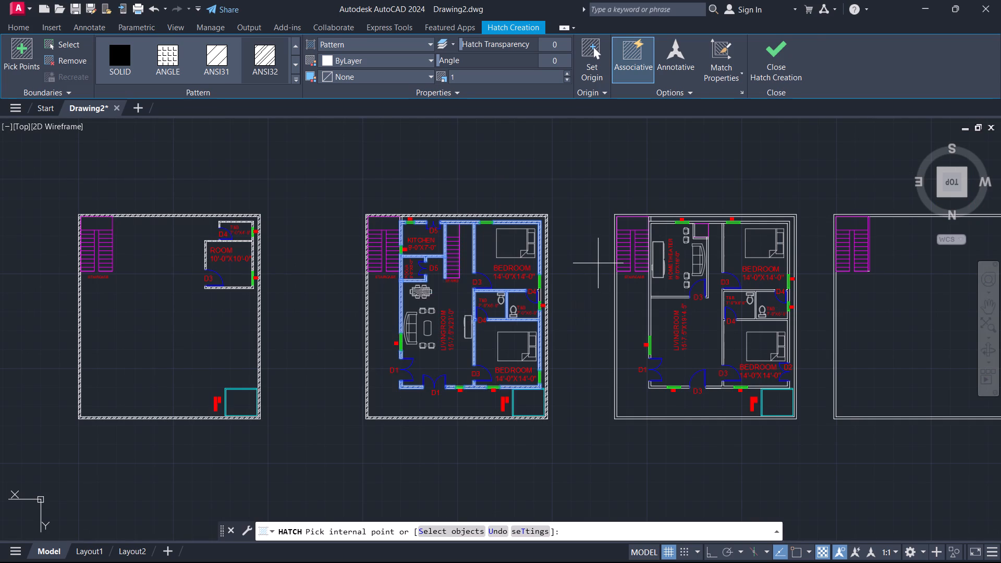
pyautogui.press('Escape')
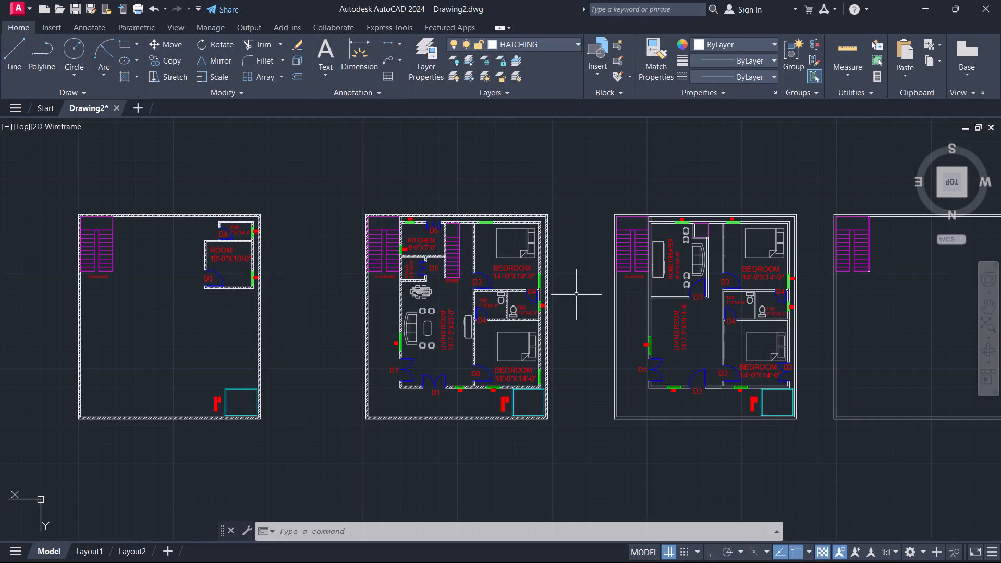
# Hatch the outer boundary wall of the hometheater floor plan and end the hatch.
pyautogui.scroll(2, 539, 305)
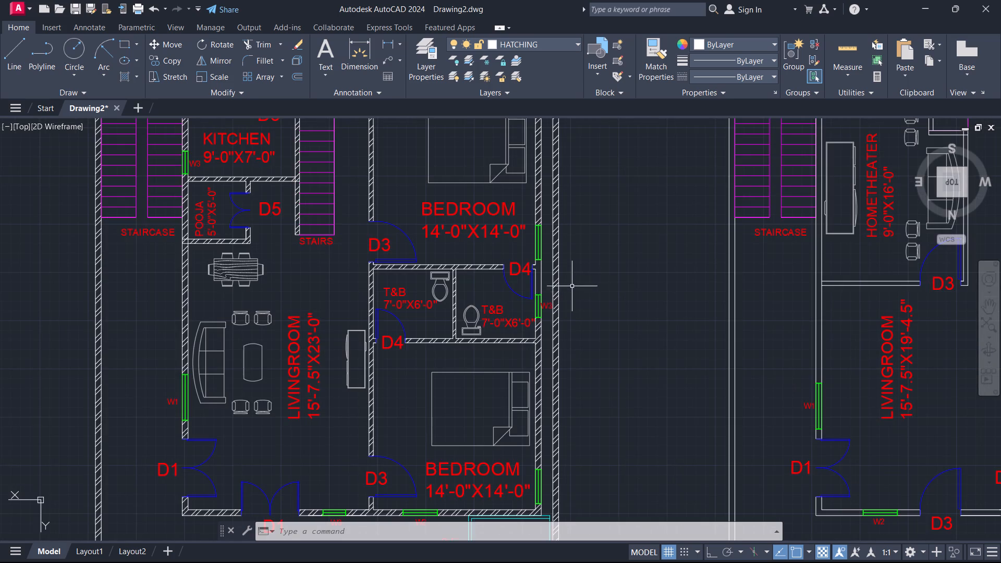
pyautogui.moveTo(582, 285); pyautogui.dragTo(462, 269, button='middle')
pyautogui.scroll(-2, 464, 267)
pyautogui.press('space')
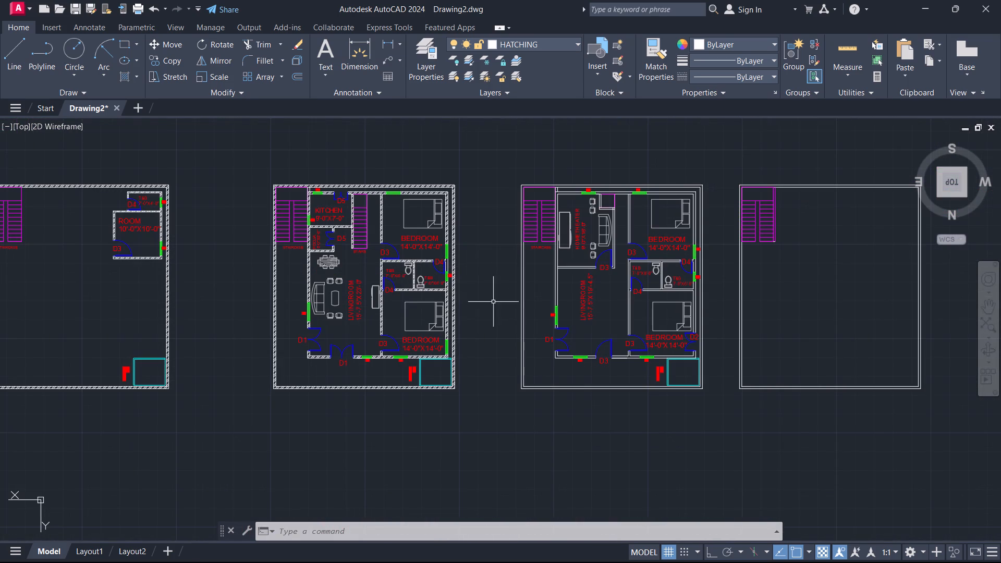
pyautogui.click(549, 387)
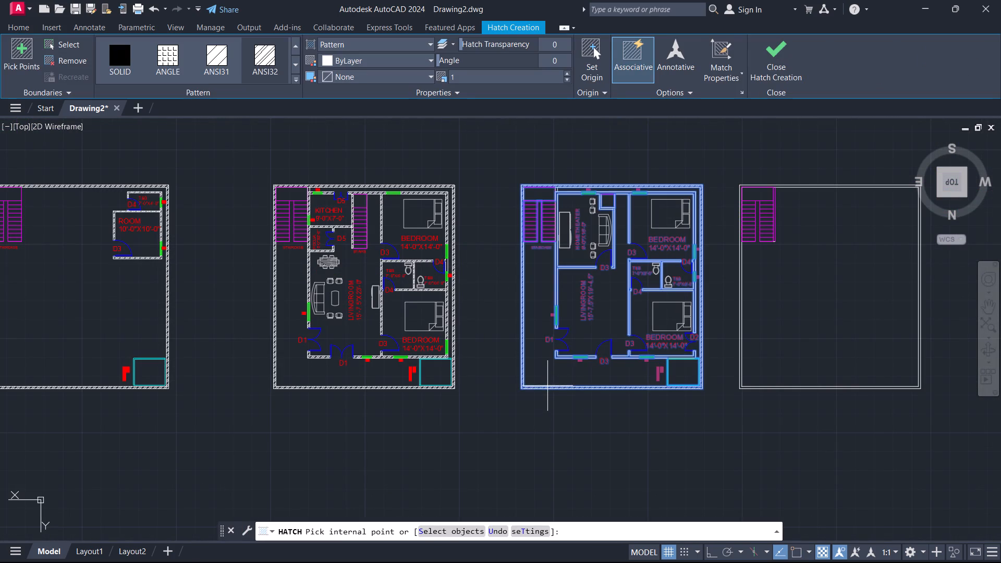
pyautogui.press('Escape')
# Start a new hatch on the short wall between the outer boundary and the kitchen corner by the staircase in the kitchen plan.
pyautogui.scroll(1, 573, 197)
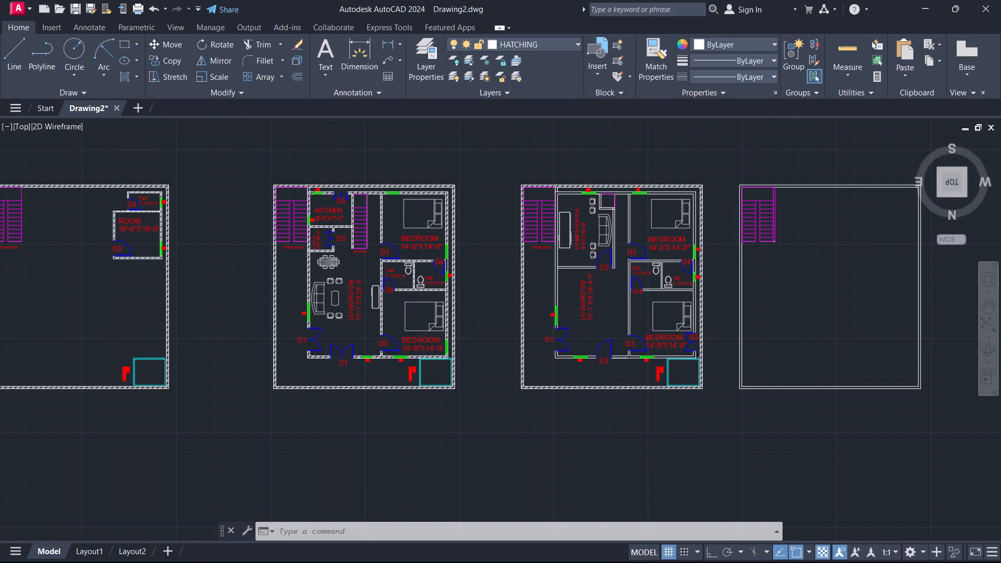
pyautogui.scroll(2, 573, 197)
pyautogui.scroll(-2, 444, 229)
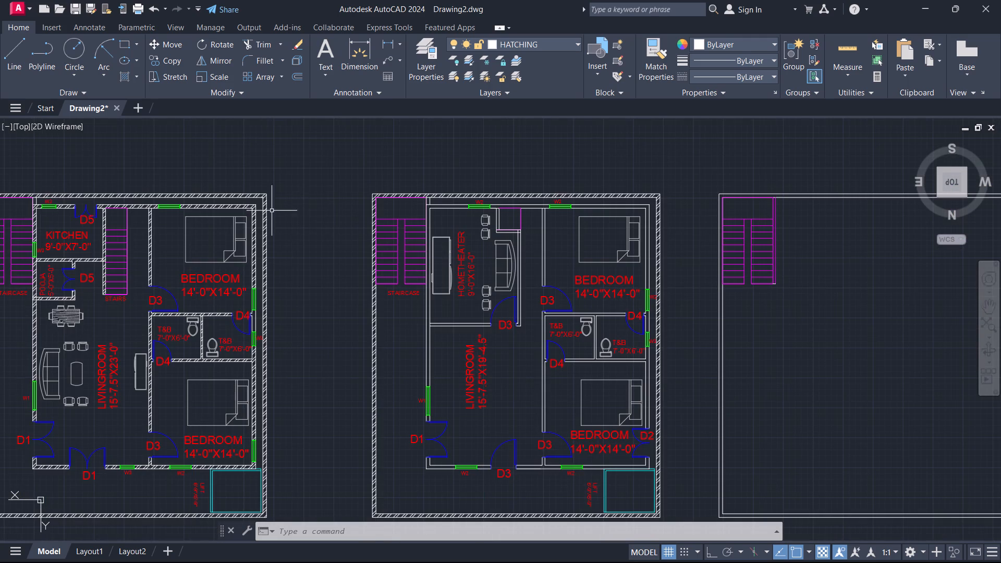
pyautogui.moveTo(313, 183); pyautogui.dragTo(594, 243, button='middle')
pyautogui.press('space')
pyautogui.scroll(3, 383, 259)
pyautogui.click(210, 262)
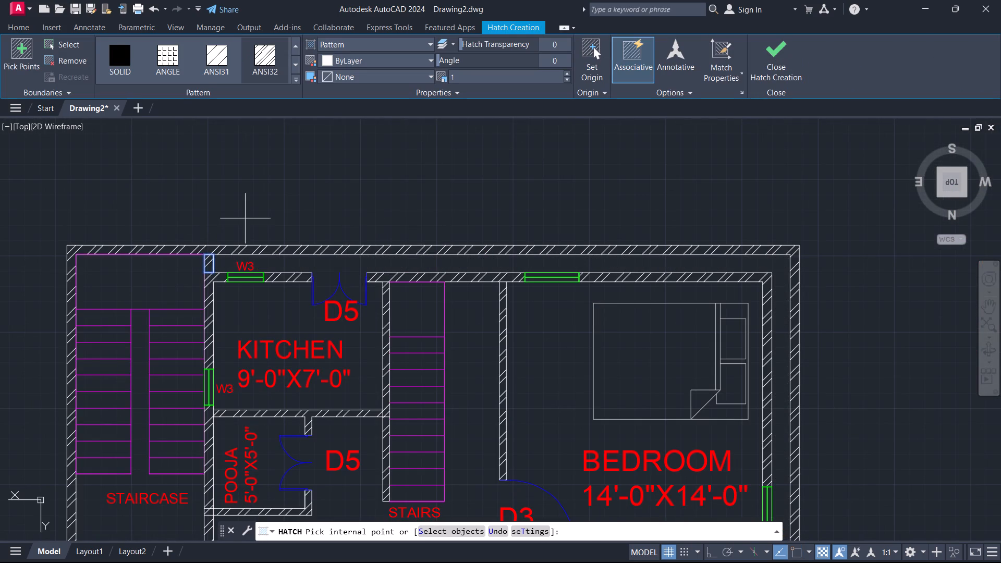
# Add the hometheater plan's short wall by the staircase and its outer walls around both W2 windows, including the bedroom corner, to the hatch.
pyautogui.scroll(-3, 303, 182)
pyautogui.moveTo(193, 222); pyautogui.dragTo(107, 194, button='middle')
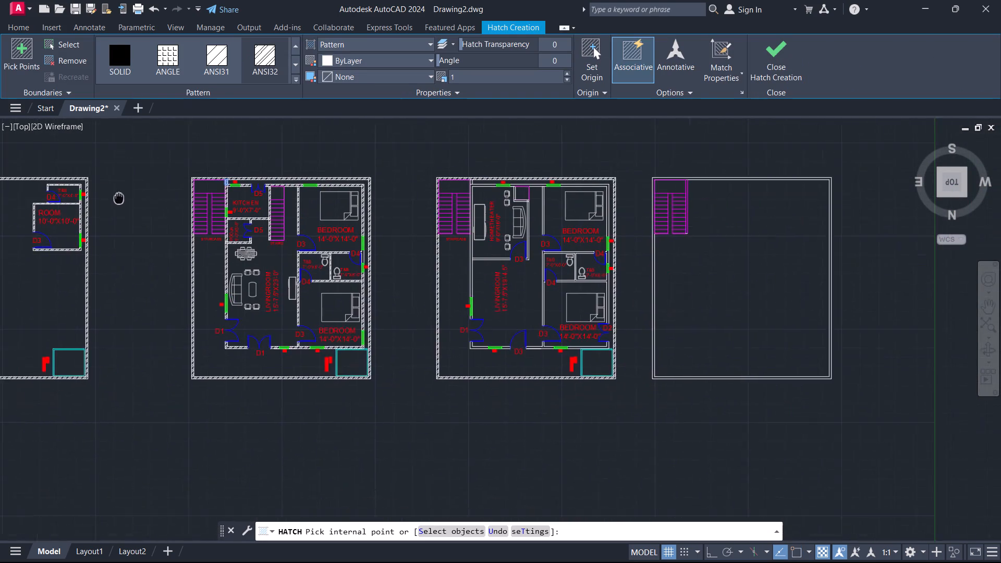
pyautogui.moveTo(107, 194); pyautogui.dragTo(59, 185, button='middle')
pyautogui.scroll(2, 362, 158)
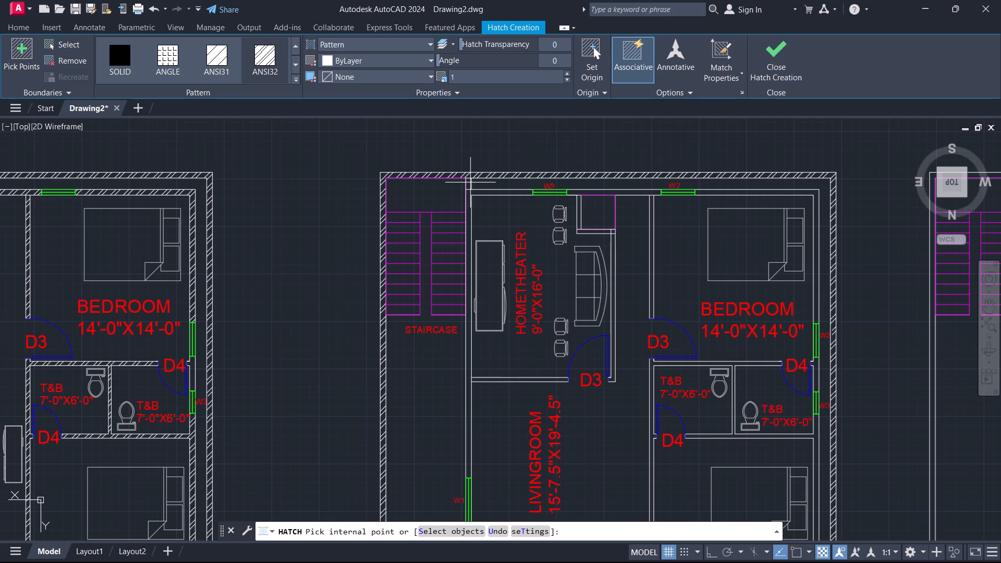
pyautogui.click(466, 186)
pyautogui.click(479, 194)
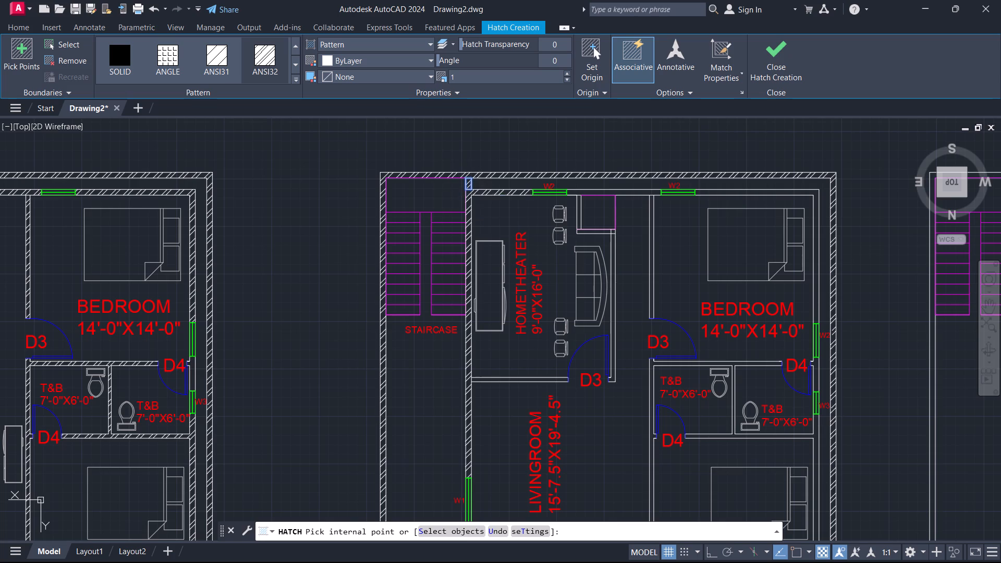
pyautogui.click(592, 191)
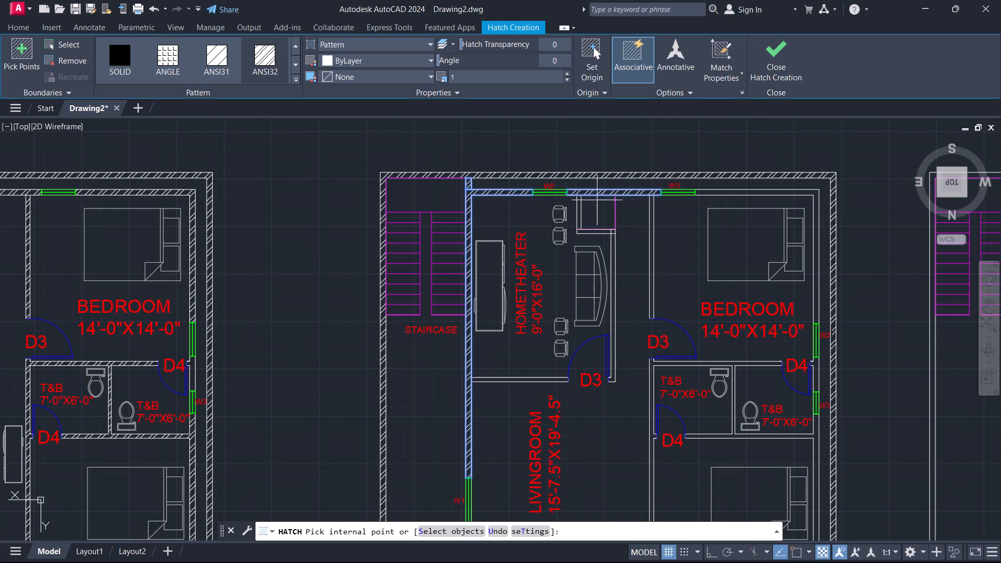
pyautogui.moveTo(612, 246); pyautogui.dragTo(372, 214, button='middle')
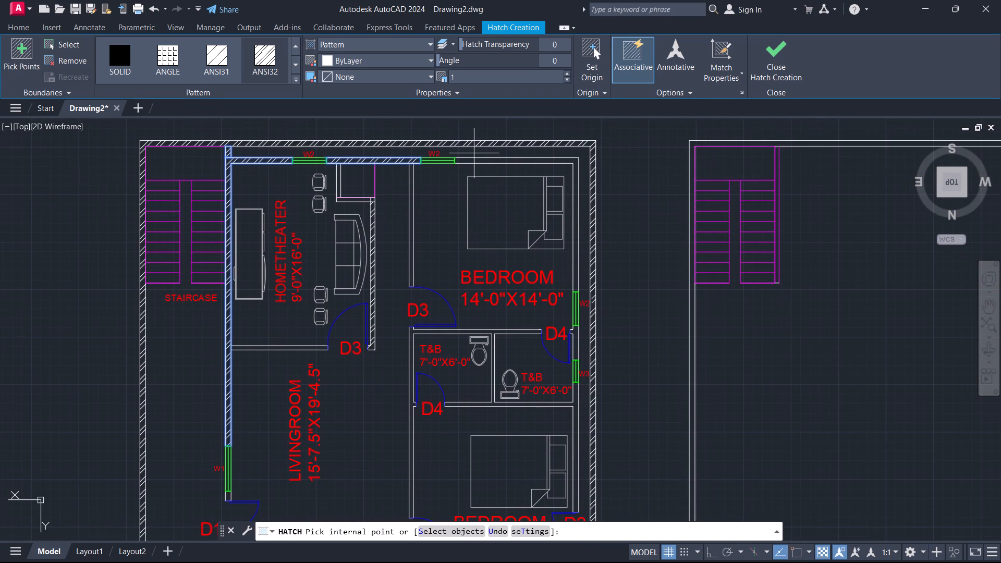
pyautogui.click(482, 159)
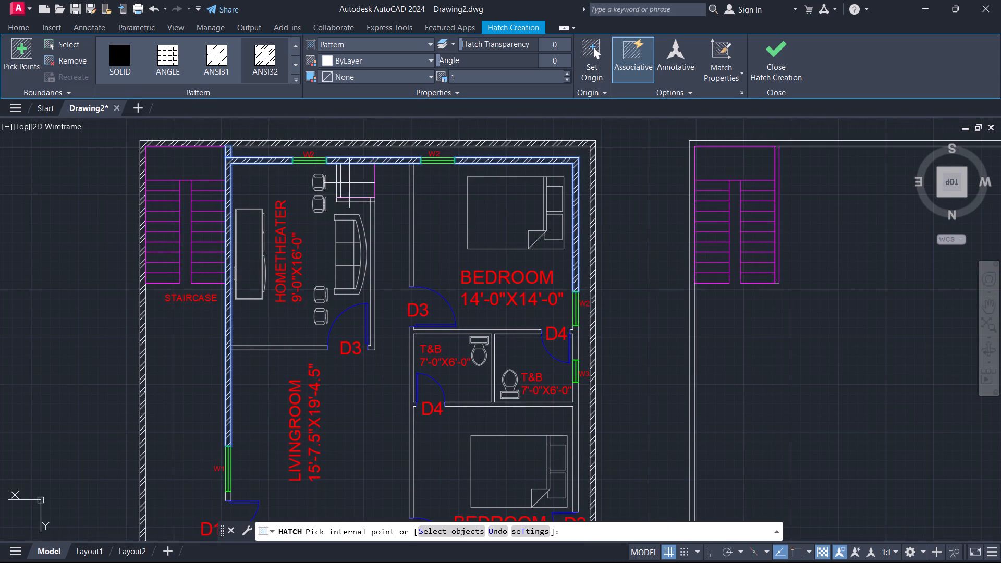
# Add the hometheater partition walls beside the stair opening, the adjacent bedroom wall and the T&B and second-bedroom partitions to the hatch.
pyautogui.click(339, 181)
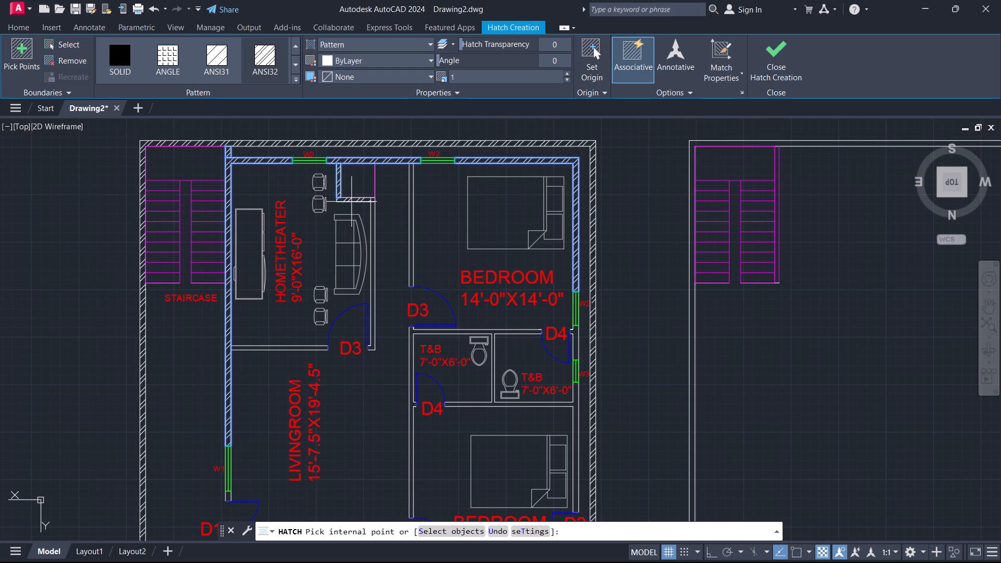
pyautogui.click(351, 202)
pyautogui.click(571, 294)
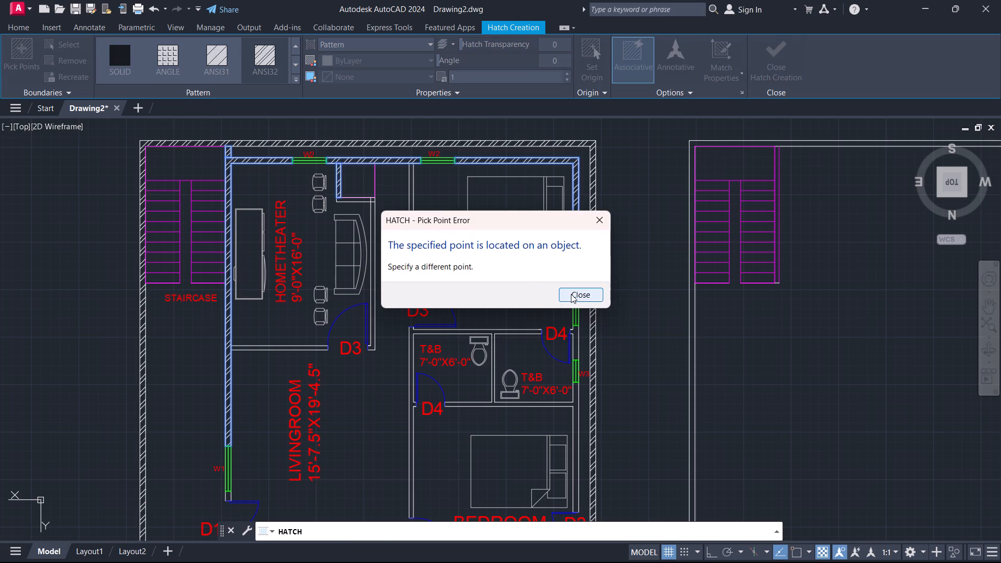
pyautogui.click(356, 199)
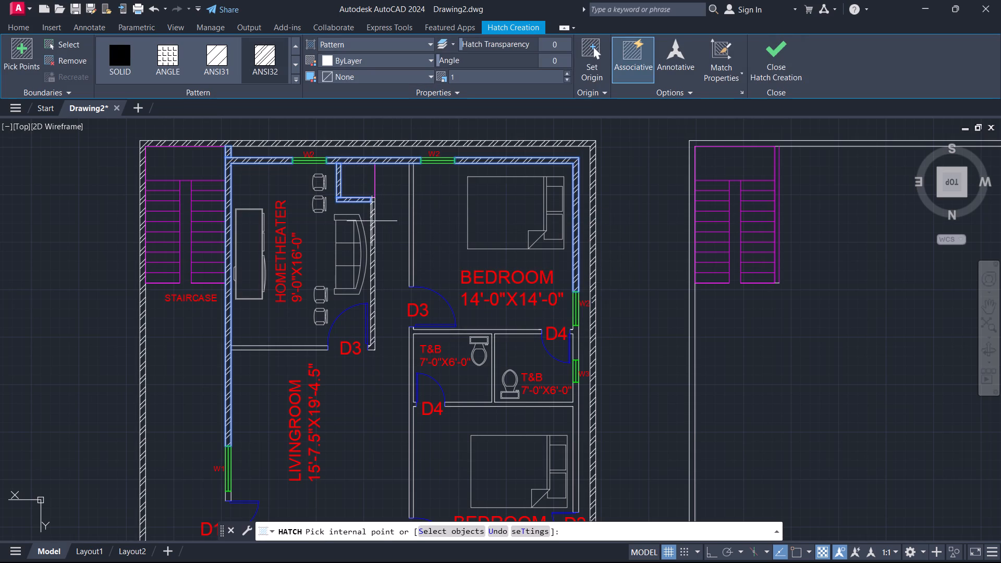
pyautogui.click(372, 221)
pyautogui.click(410, 215)
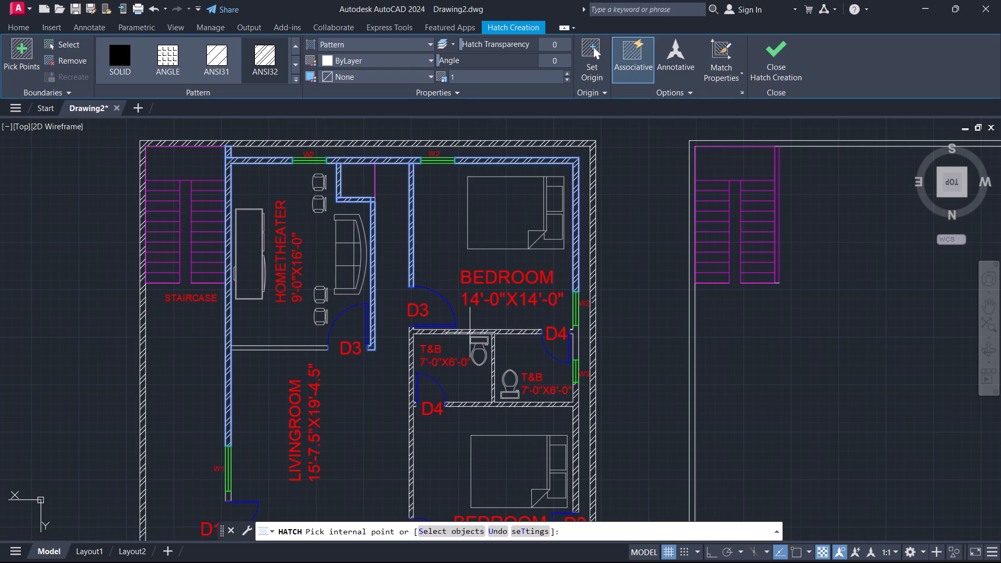
pyautogui.click(470, 333)
# Add the living room's outer wall pieces around door D1 and on both sides of window W2 to the hometheater plan's hatch.
pyautogui.scroll(-2, 515, 284)
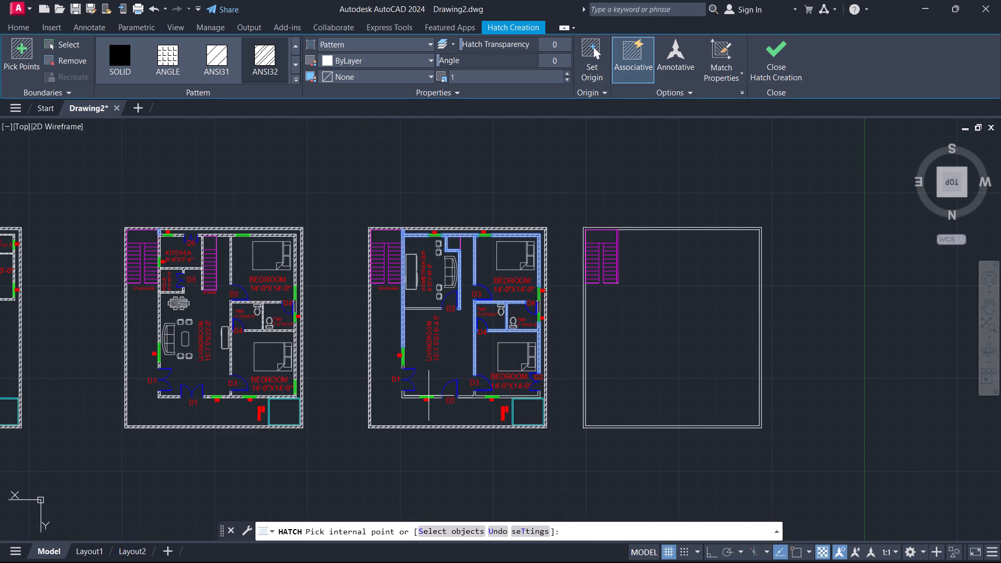
pyautogui.scroll(4, 402, 394)
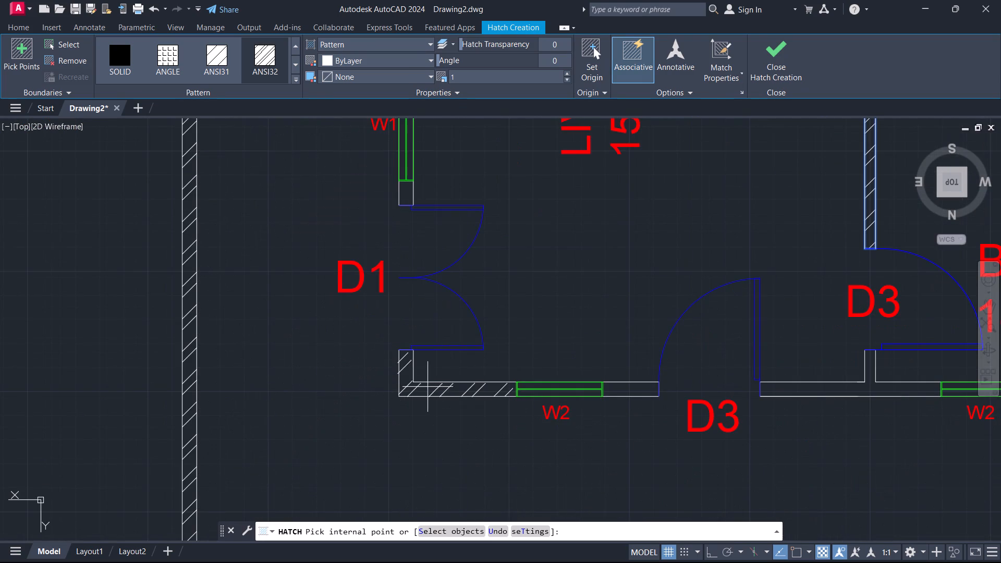
pyautogui.click(428, 387)
pyautogui.click(621, 390)
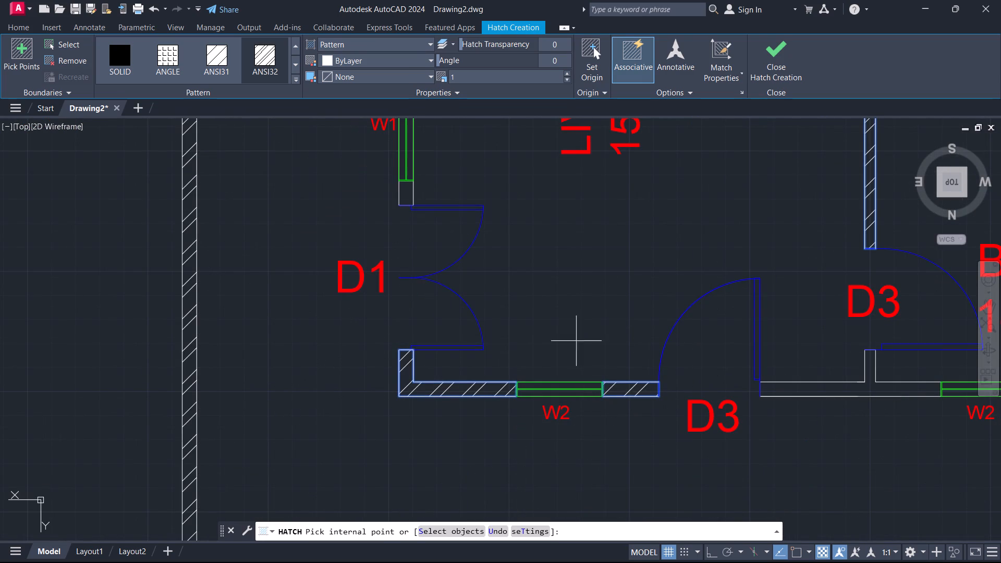
pyautogui.scroll(-1, 582, 332)
pyautogui.click(472, 242)
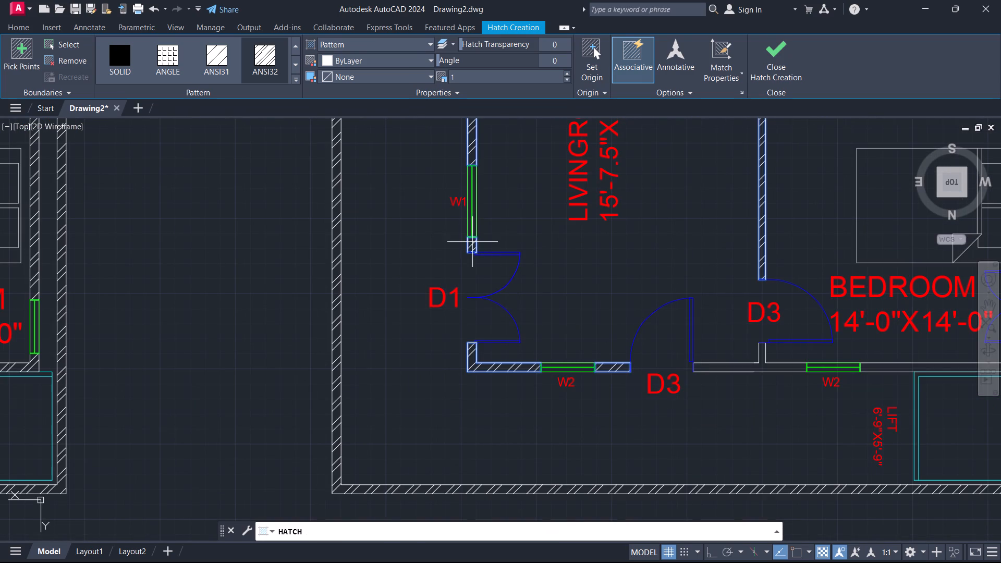
# Add the outer walls from the living room's D3 door past the bedroom window W2 to the corner by the lift, and finish the hatch.
pyautogui.scroll(-2, 542, 265)
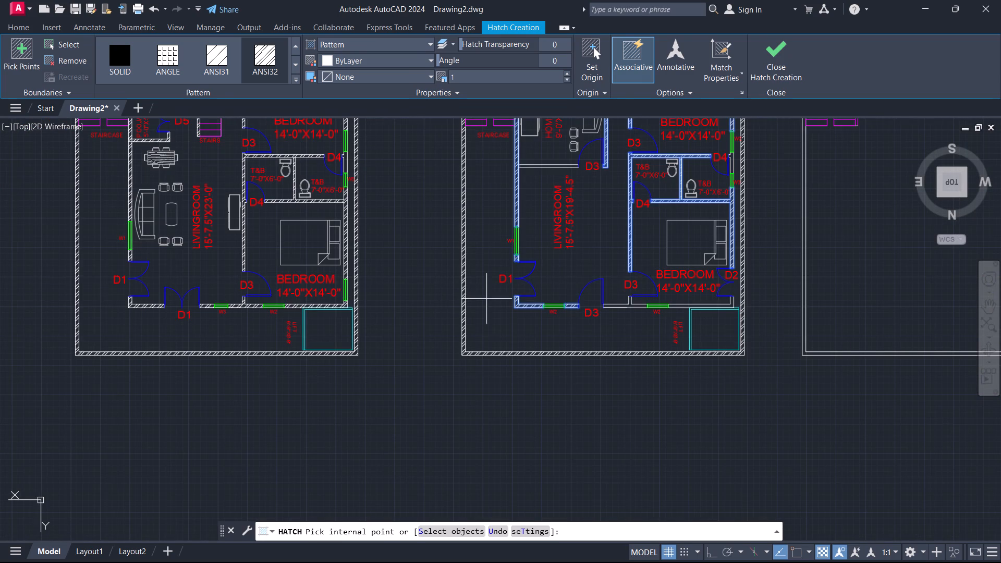
pyautogui.scroll(2, 617, 314)
pyautogui.click(613, 296)
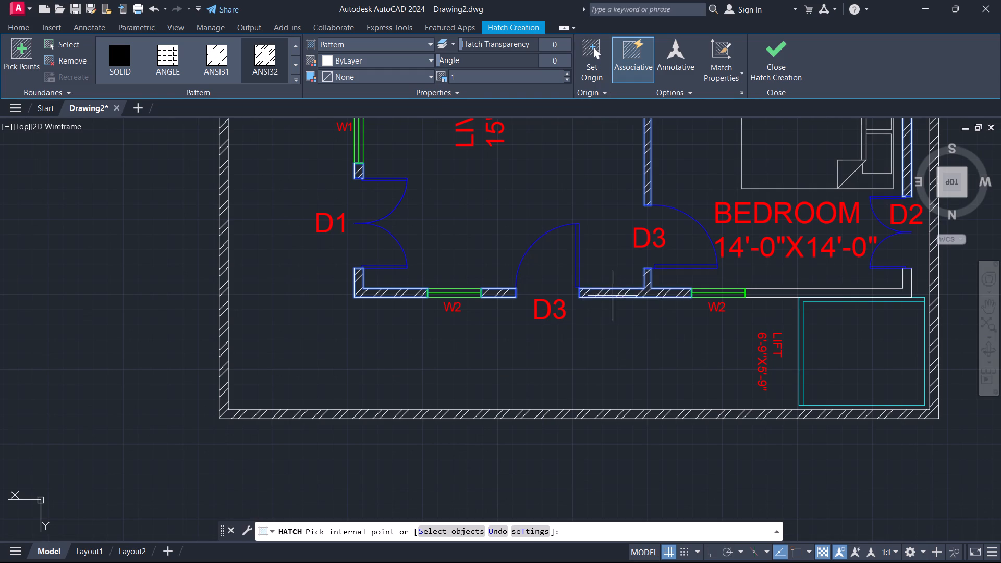
pyautogui.moveTo(595, 324); pyautogui.dragTo(258, 324, button='middle')
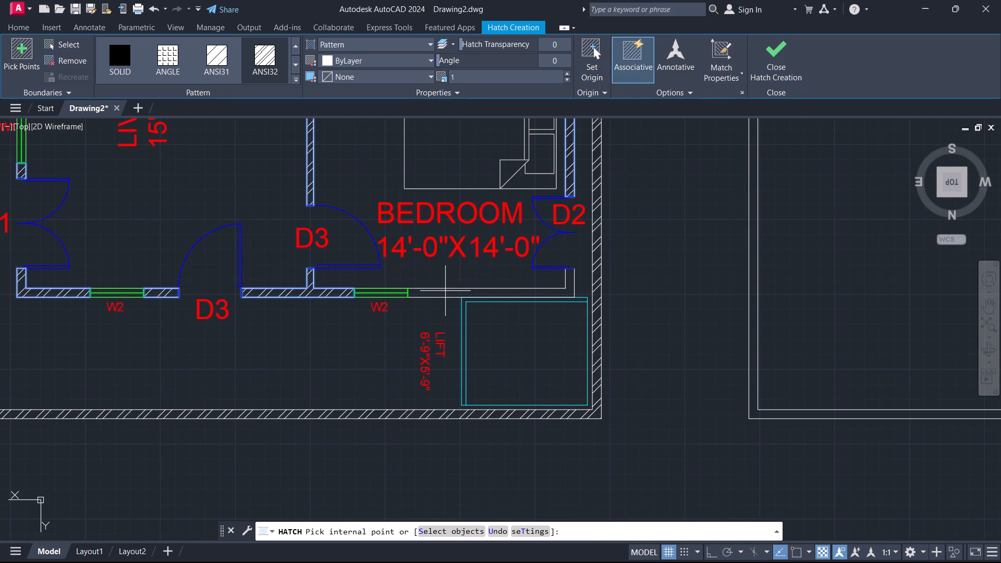
pyautogui.click(446, 292)
pyautogui.scroll(-2, 373, 335)
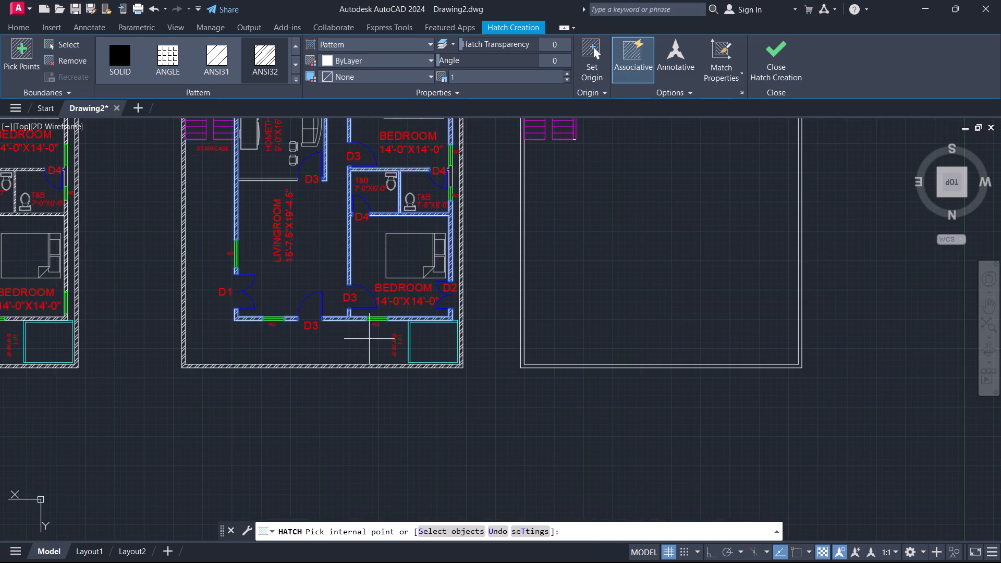
pyautogui.scroll(-1, 340, 345)
pyautogui.press('space')
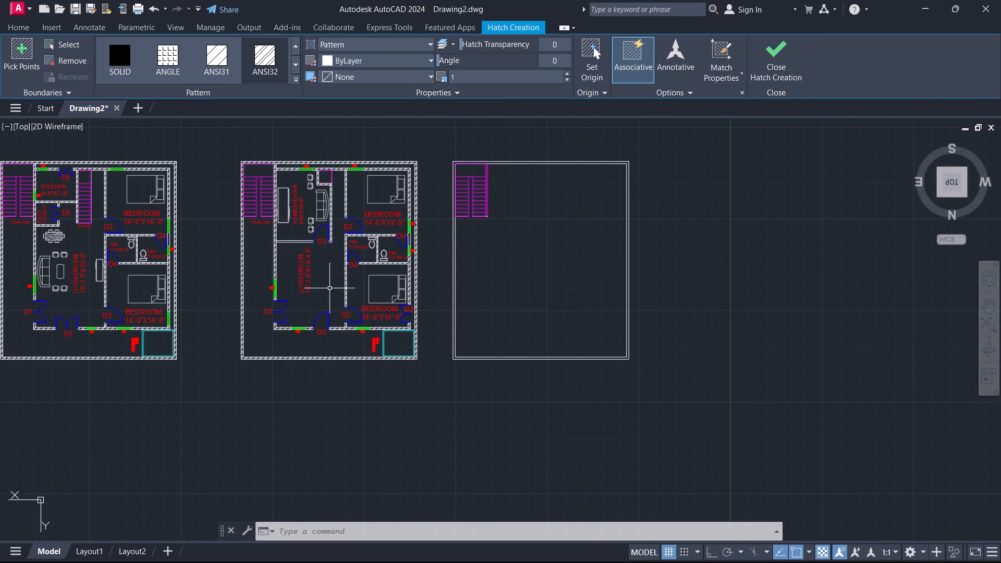
# Hatch the boundary wall of the last floor plan, the one that contains only the staircase.
pyautogui.scroll(2, 455, 286)
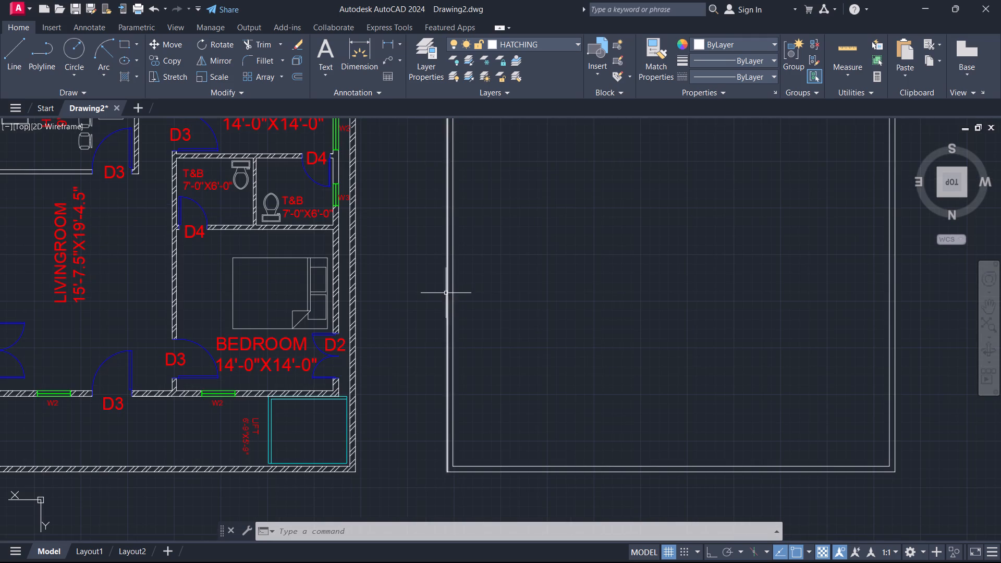
pyautogui.press('space')
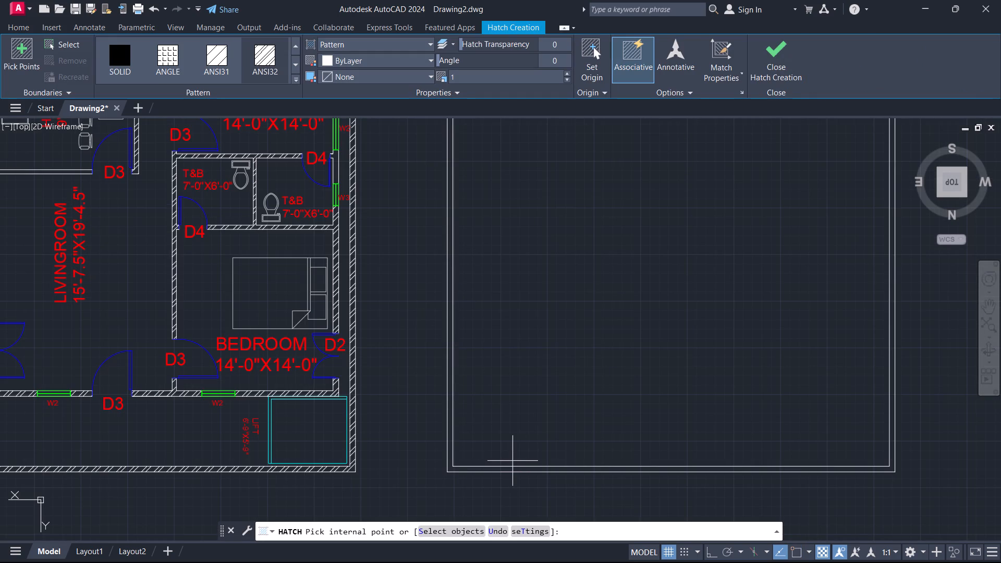
pyautogui.scroll(-3, 512, 458)
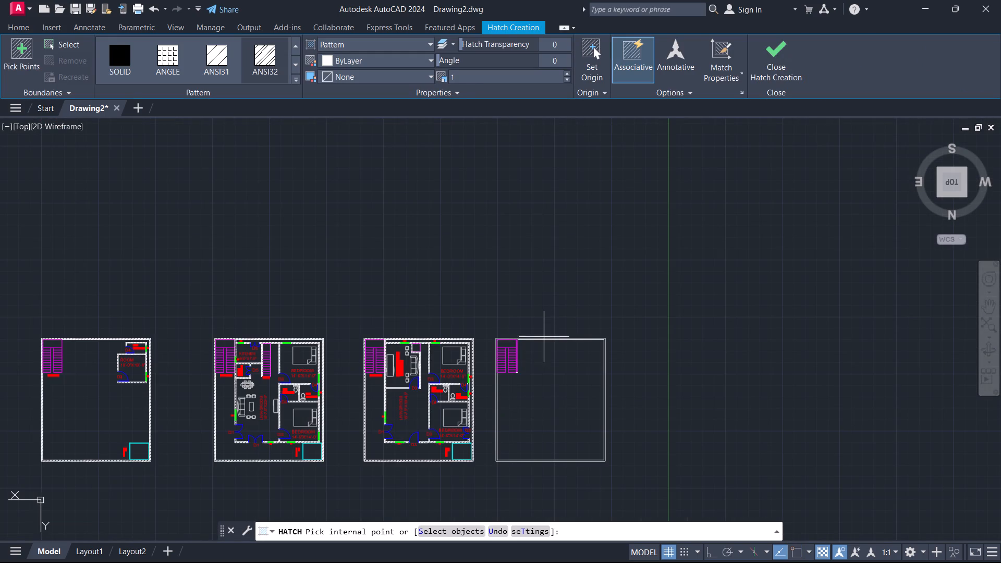
pyautogui.scroll(2, 544, 340)
pyautogui.click(550, 337)
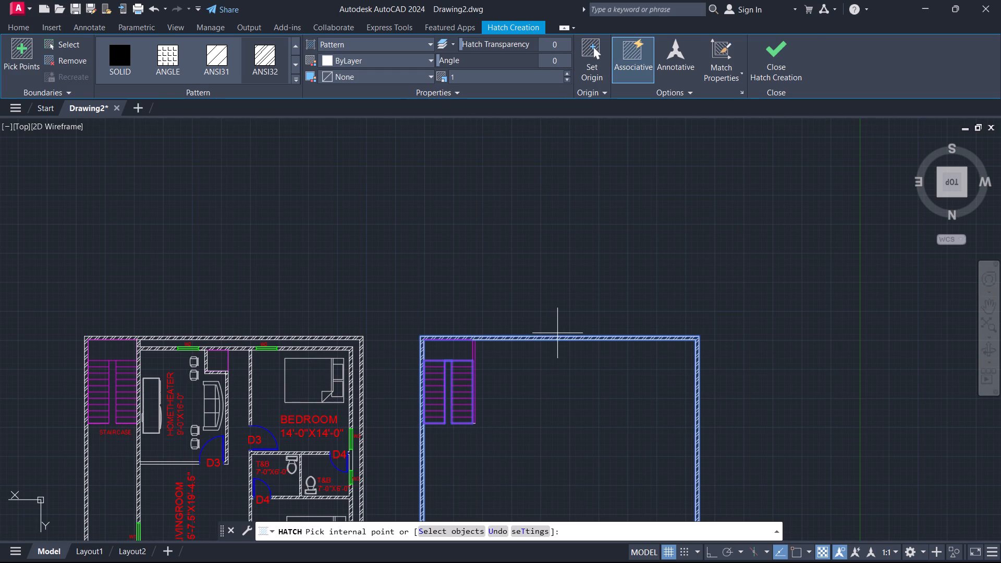
pyautogui.press('Escape')
# Create a new layer named DIMENSIONS, make it the current layer and close the layer manager.
pyautogui.scroll(-2, 565, 247)
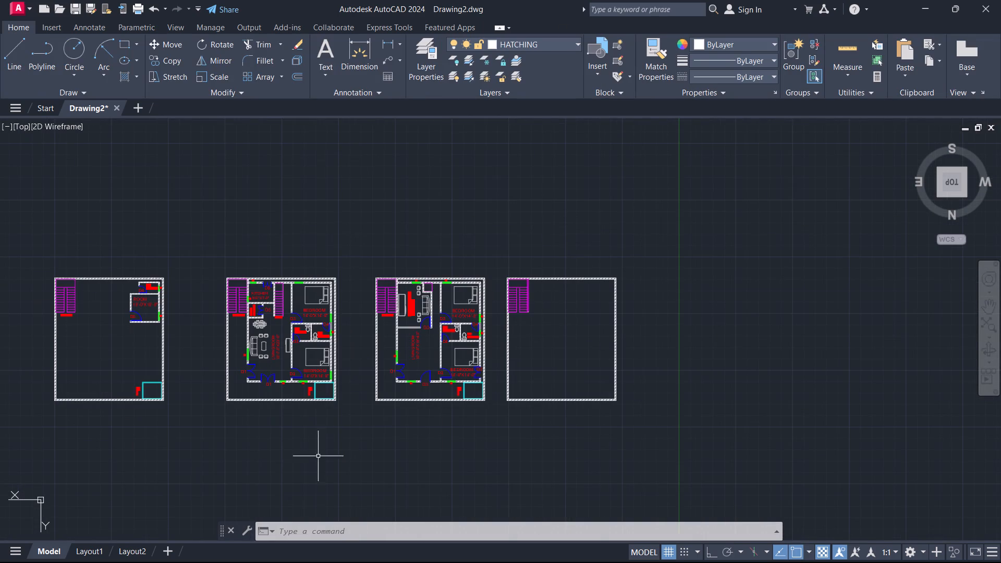
pyautogui.moveTo(216, 447); pyautogui.dragTo(366, 455, button='middle')
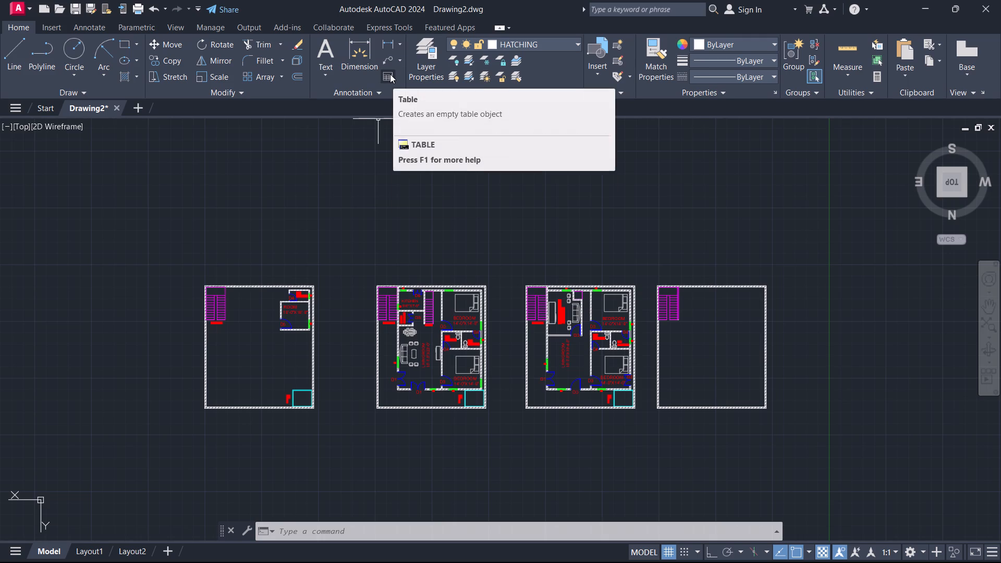
pyautogui.doubleClick(421, 48)
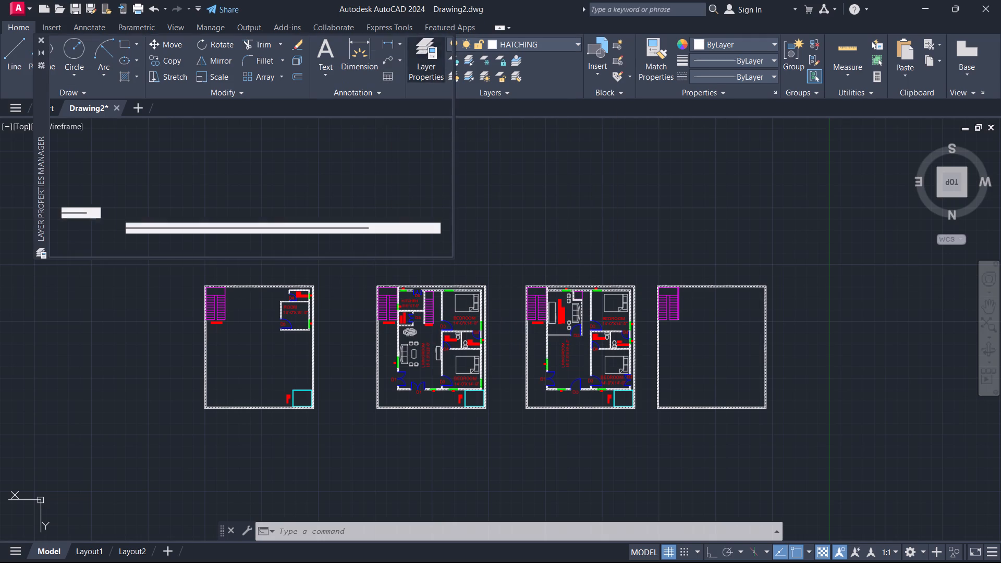
pyautogui.scroll(-2, 248, 169)
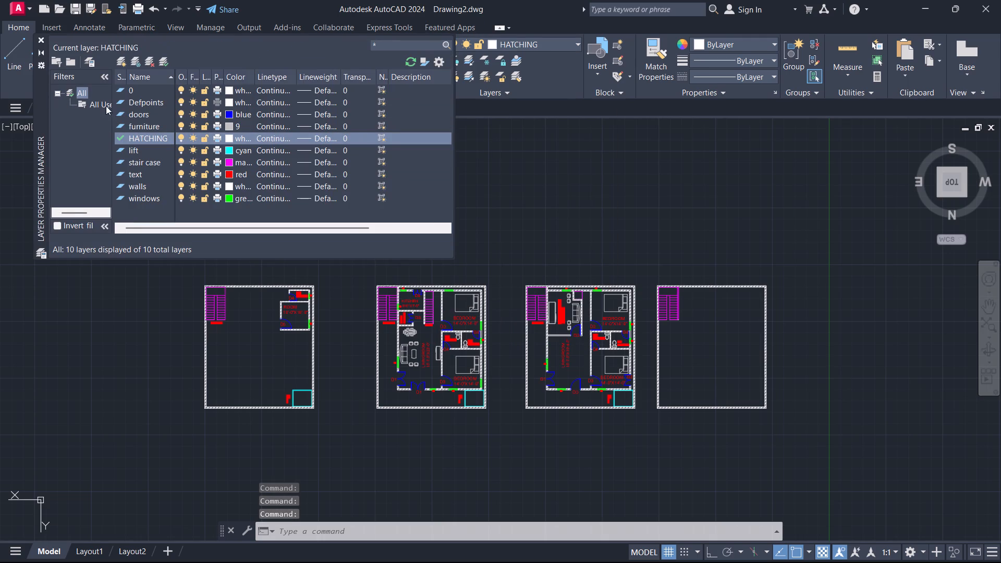
pyautogui.click(122, 60)
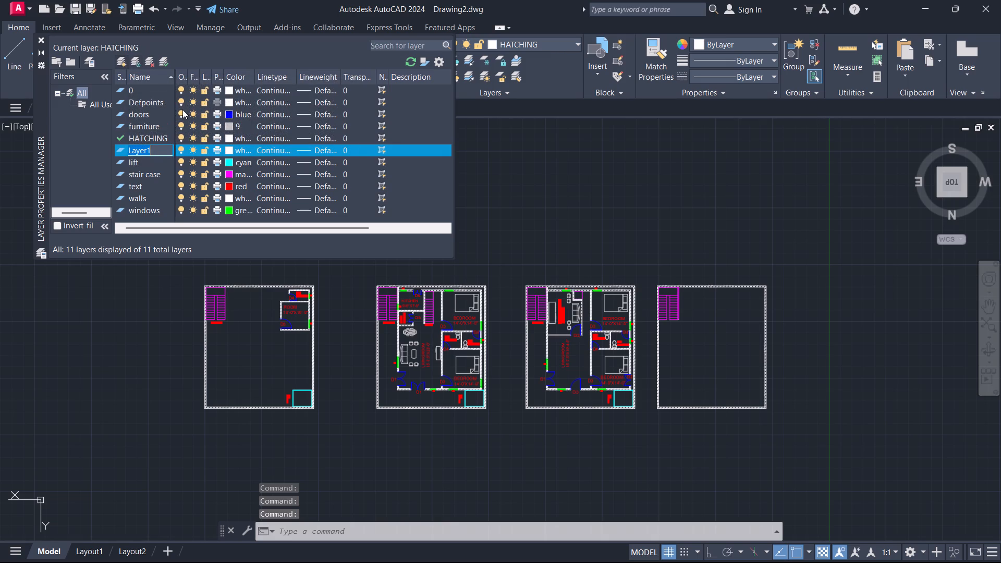
pyautogui.press('BackSpace')
pyautogui.write('DIMENSION')
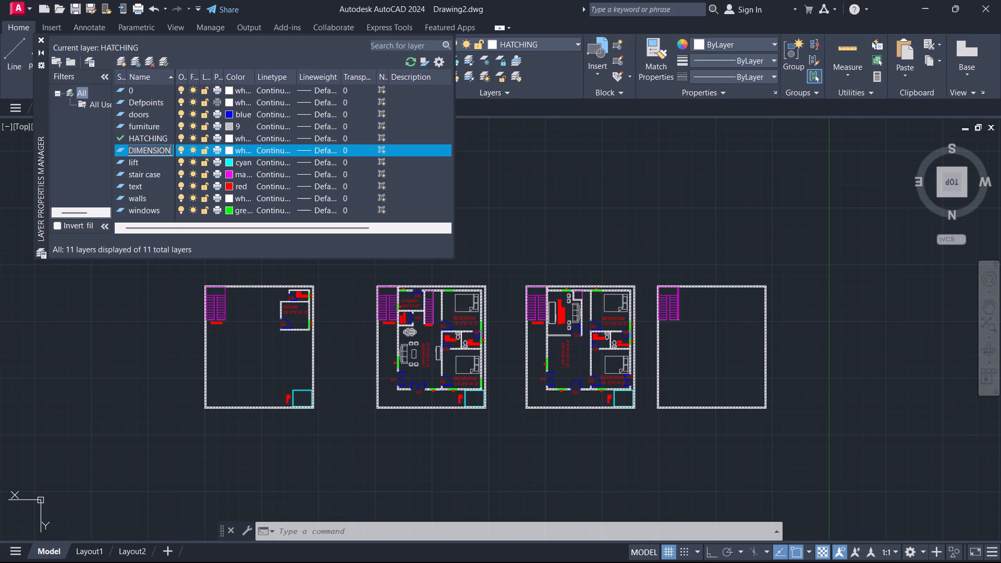
pyautogui.press('s')
pyautogui.click(161, 60)
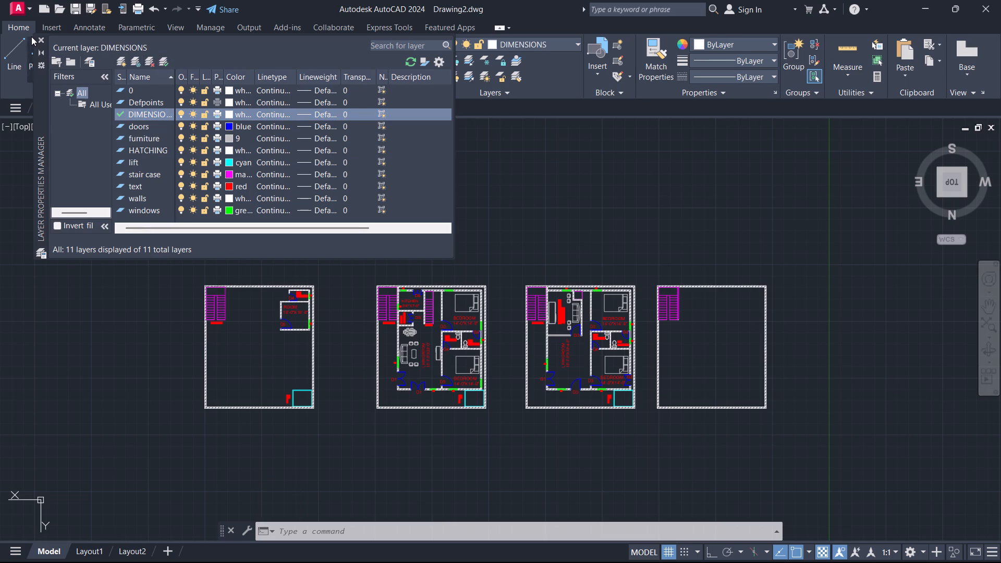
pyautogui.click(41, 41)
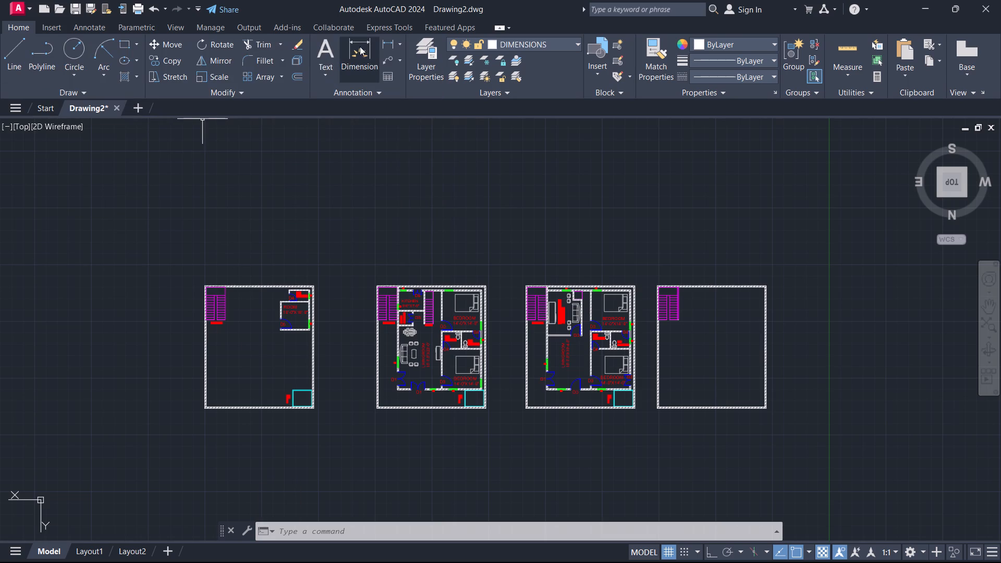
# Add overall linear dimensions outside the first plan's boundary, along its full staircase-side length and its full lift-side width.
pyautogui.click(385, 40)
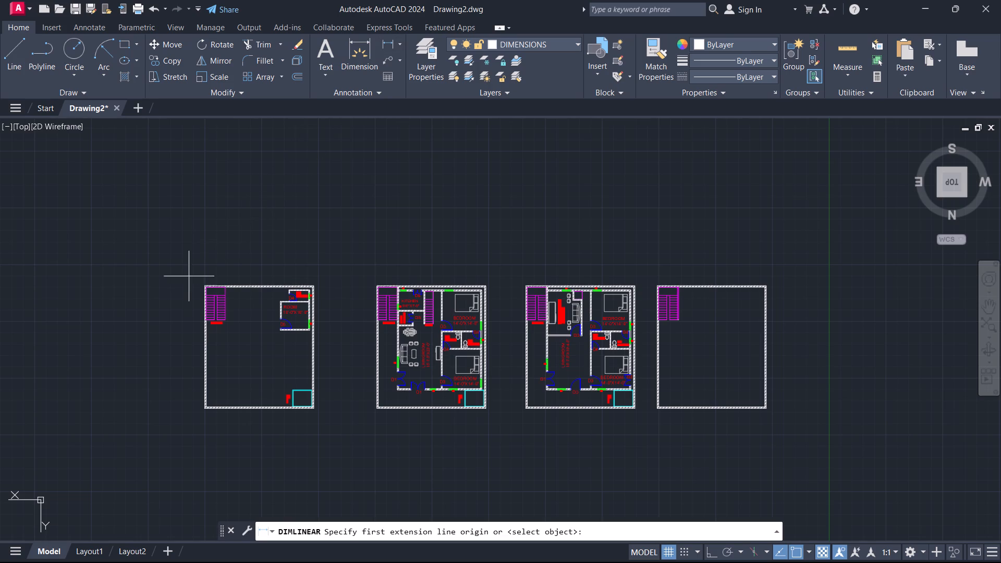
pyautogui.scroll(2, 197, 287)
pyautogui.click(215, 283)
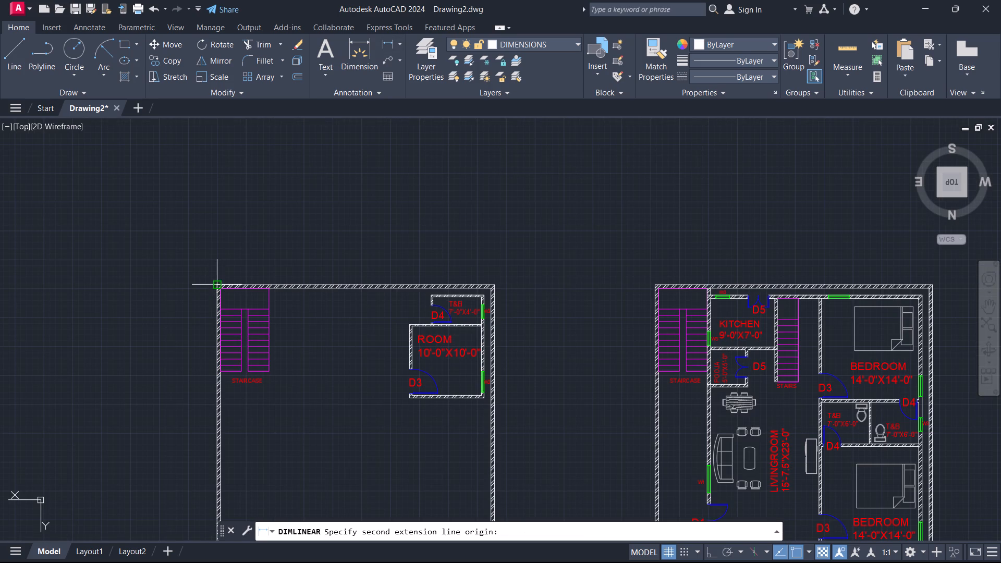
pyautogui.scroll(-2, 219, 247)
pyautogui.scroll(3, 221, 391)
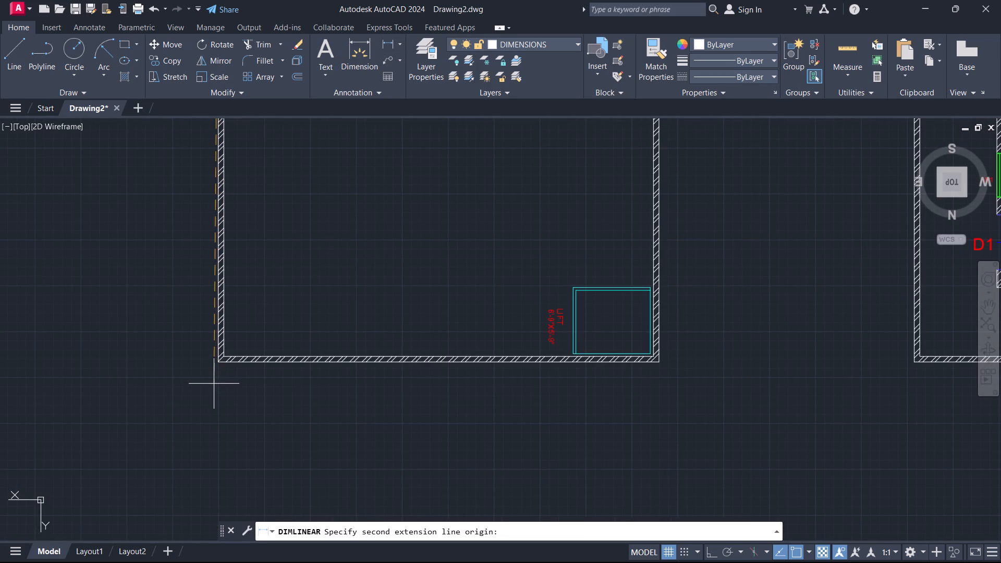
pyautogui.click(219, 362)
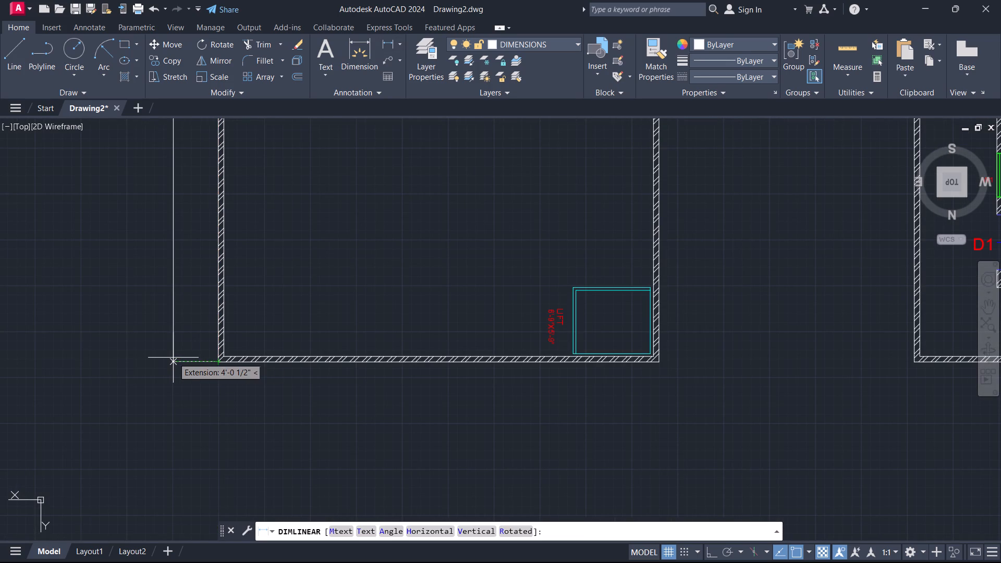
pyautogui.click(174, 358)
pyautogui.press('space')
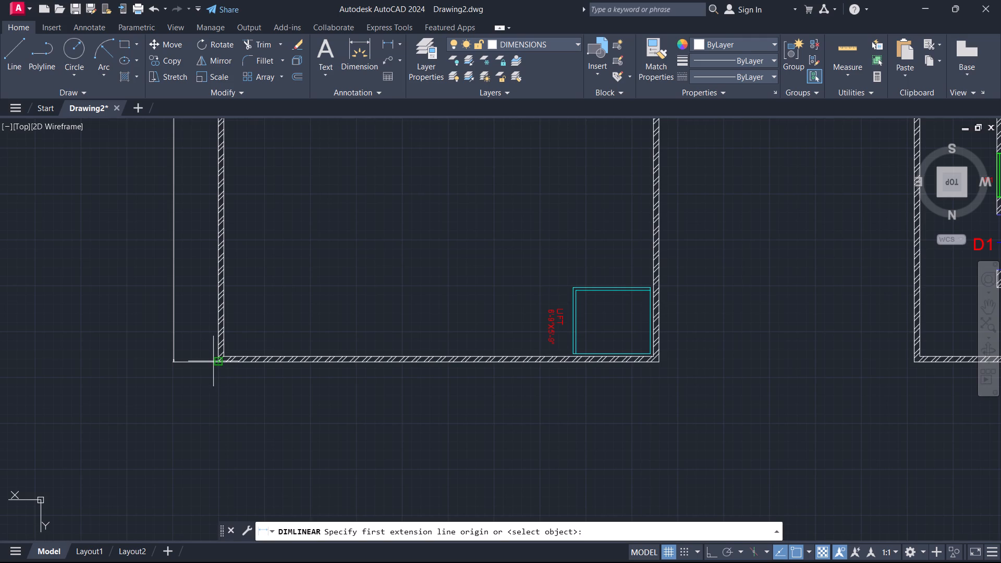
pyautogui.click(213, 361)
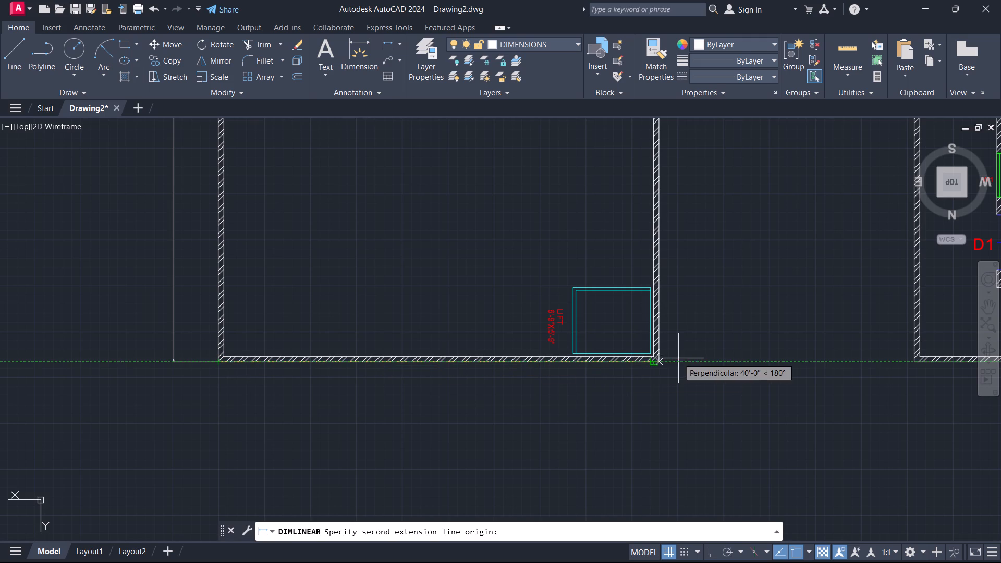
pyautogui.click(664, 368)
pyautogui.click(665, 390)
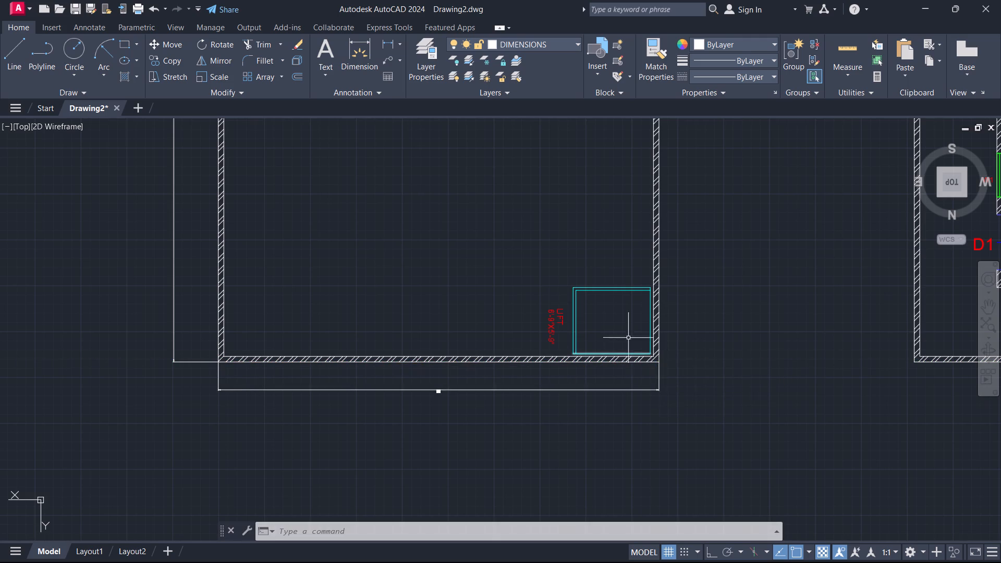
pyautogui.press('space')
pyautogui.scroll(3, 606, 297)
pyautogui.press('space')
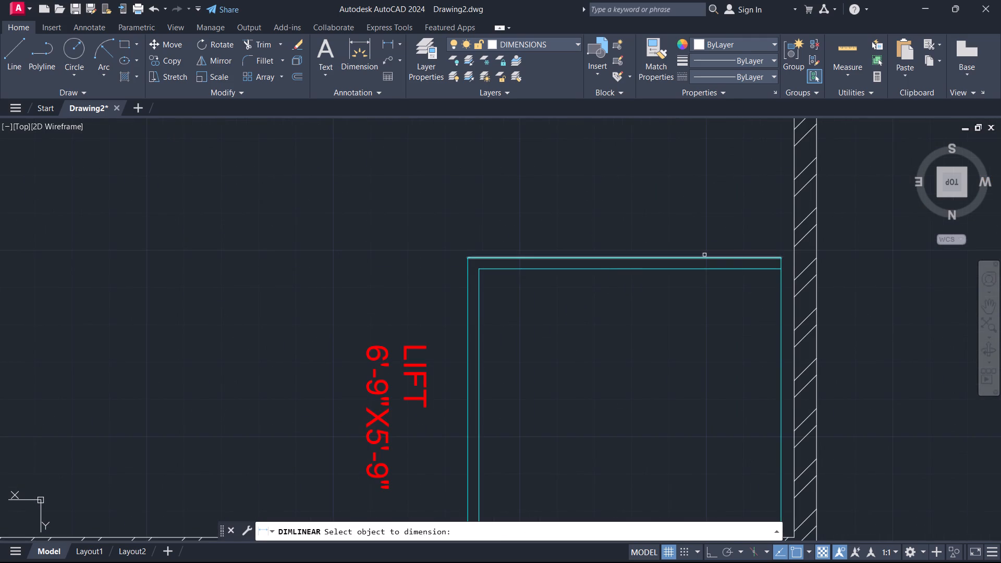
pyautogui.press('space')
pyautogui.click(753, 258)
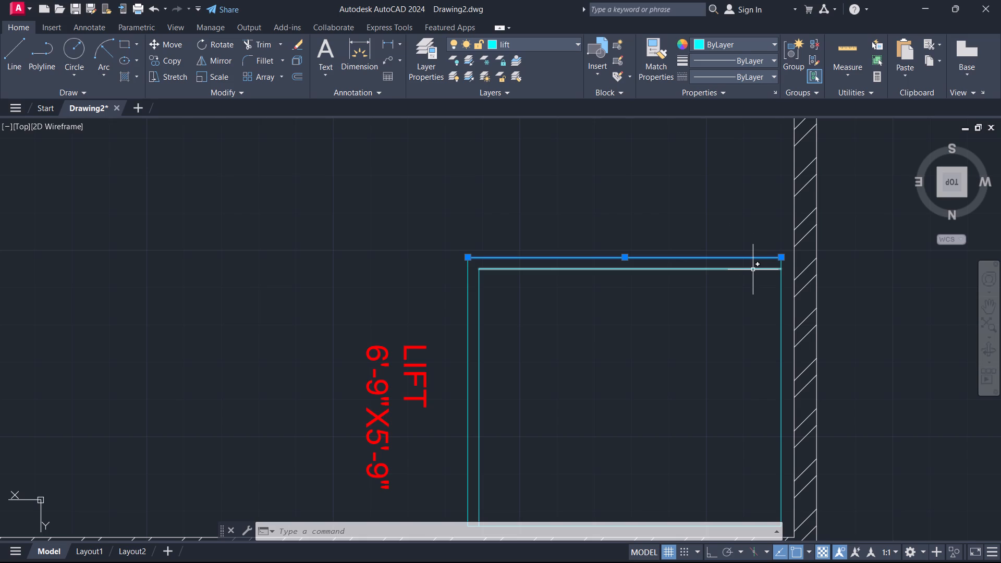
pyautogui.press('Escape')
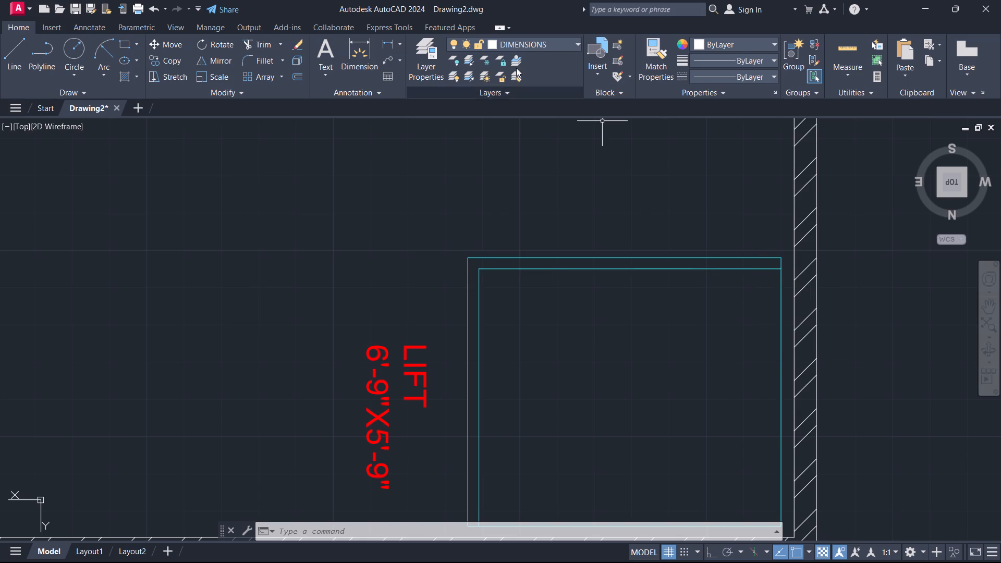
# Add a linear dimension across the thickness of the first plan's lift wall on the side facing the room.
pyautogui.click(389, 40)
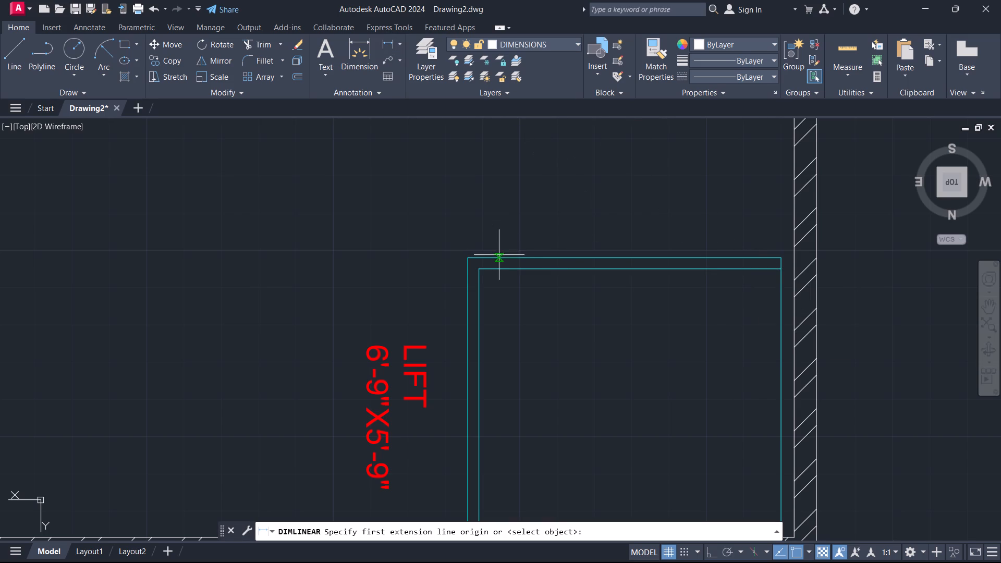
pyautogui.click(502, 257)
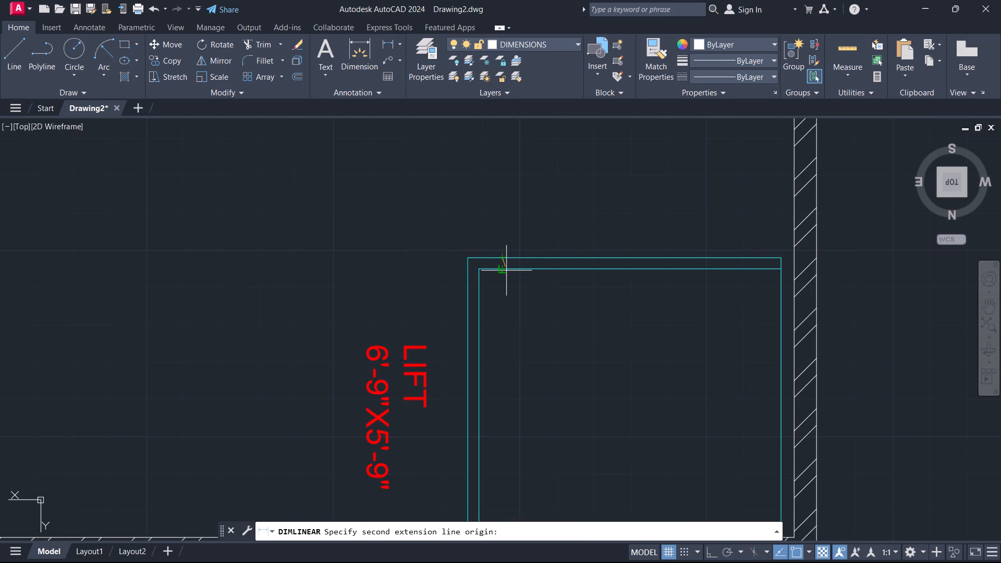
pyautogui.click(504, 270)
pyautogui.click(530, 274)
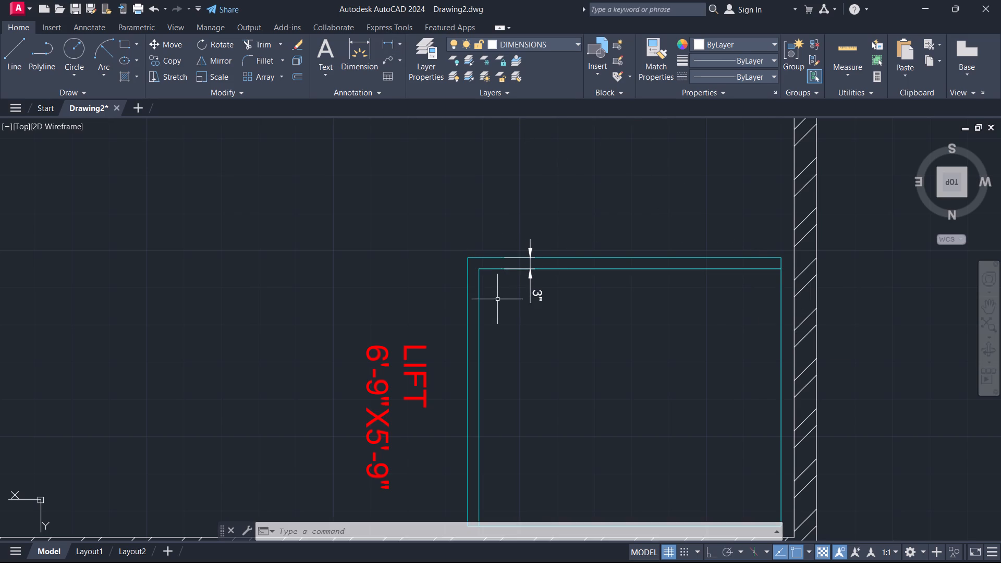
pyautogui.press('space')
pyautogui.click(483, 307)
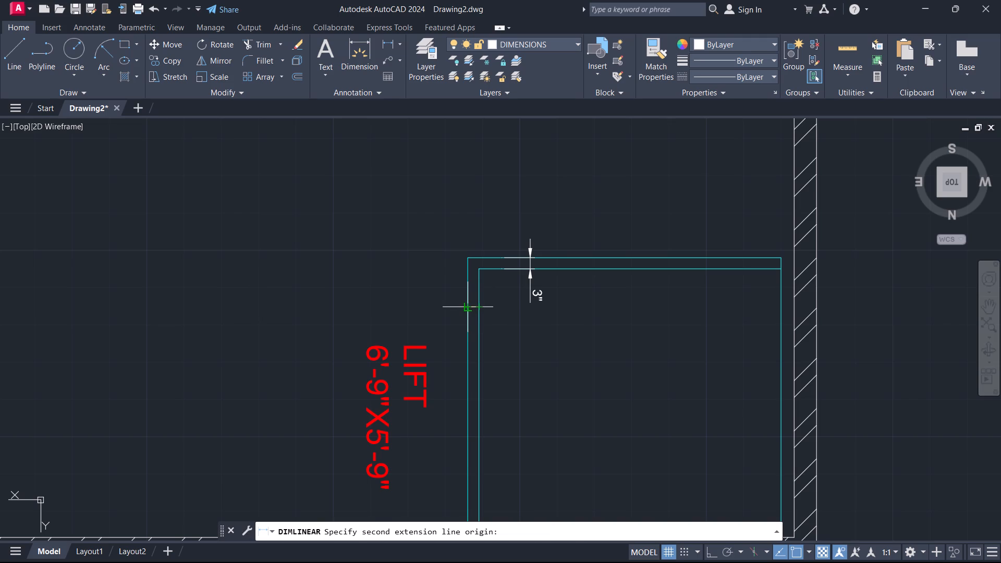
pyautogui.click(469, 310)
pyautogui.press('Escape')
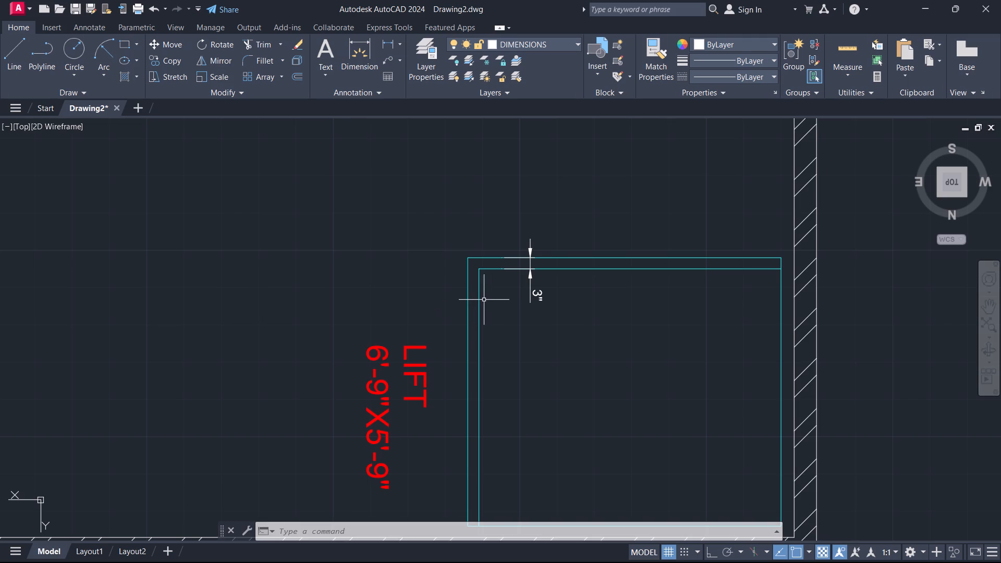
# Add a linear dimension across the thickness of the lift's wall beside the LIFT label.
pyautogui.press('space')
pyautogui.click(481, 299)
pyautogui.click(467, 299)
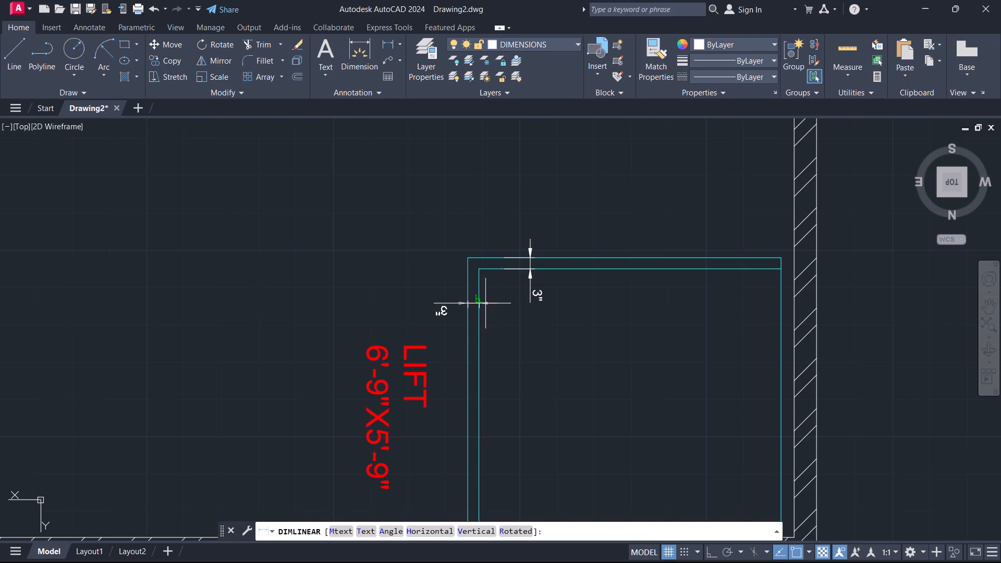
pyautogui.click(485, 304)
# Add linear dimensions for the gaps between the lift outline and the boundary walls on its two adjoining sides.
pyautogui.scroll(-2, 573, 314)
pyautogui.scroll(3, 585, 395)
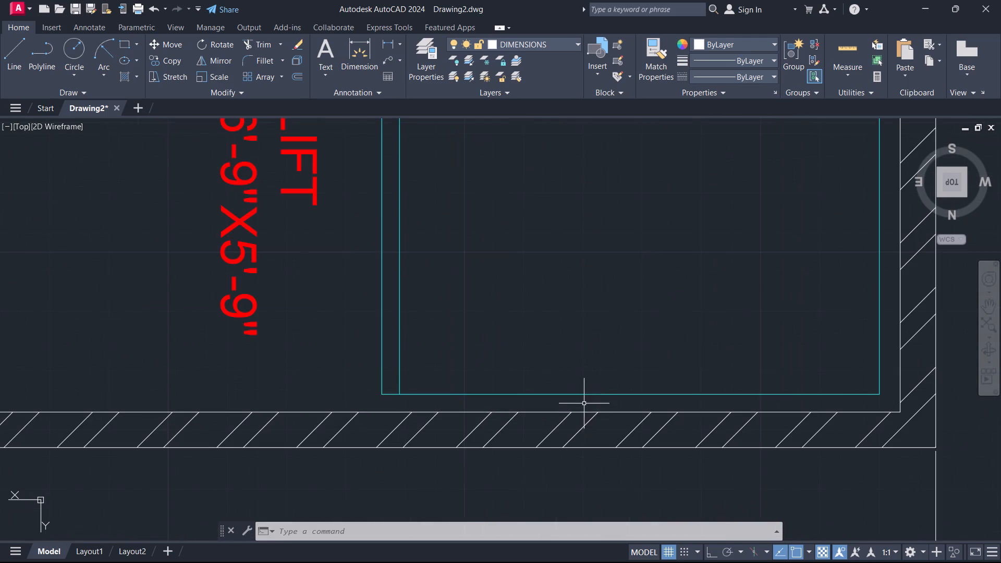
pyautogui.press('space')
pyautogui.click(554, 411)
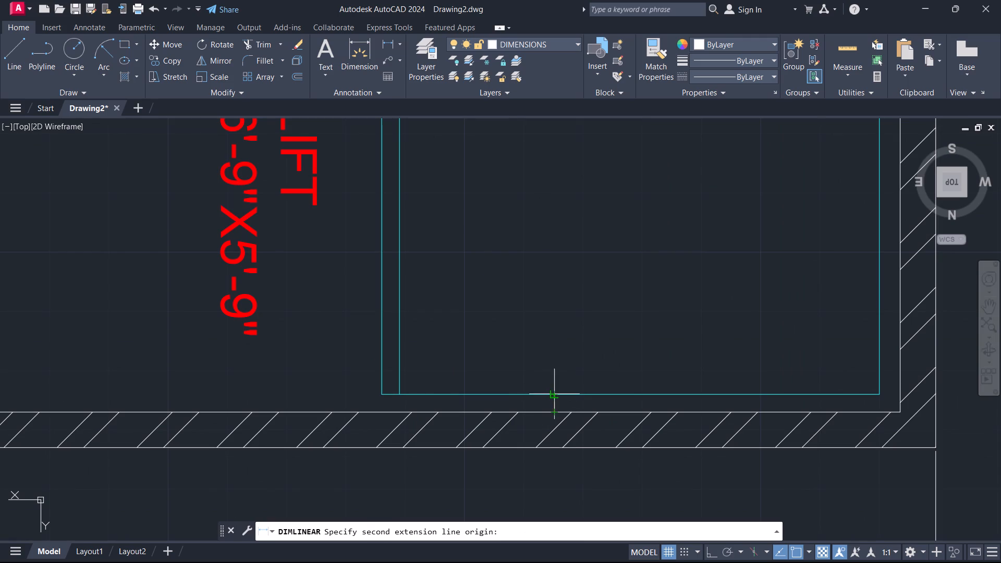
pyautogui.click(552, 394)
pyautogui.click(551, 396)
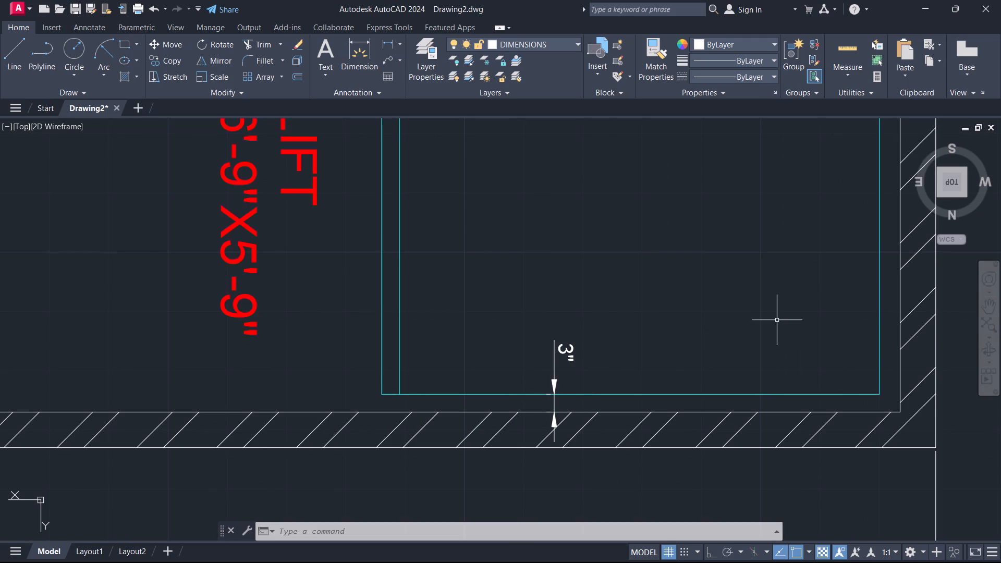
pyautogui.press('space')
pyautogui.click(876, 280)
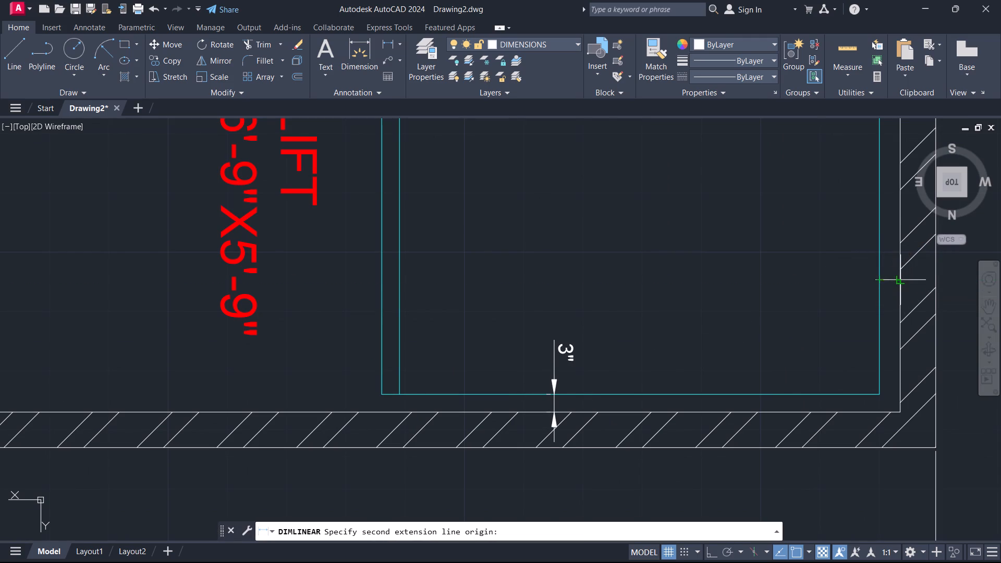
pyautogui.click(903, 281)
pyautogui.click(903, 295)
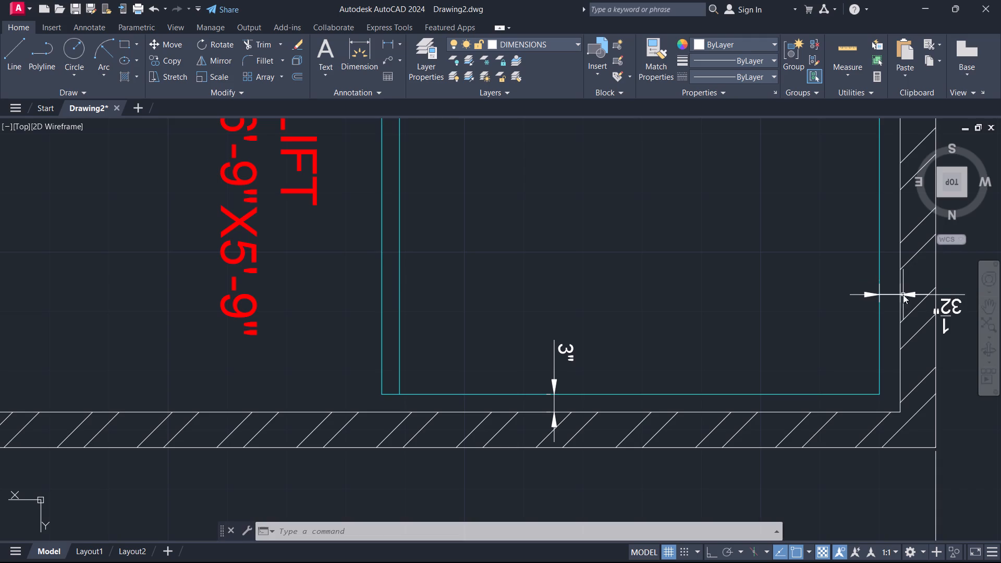
pyautogui.scroll(-3, 771, 315)
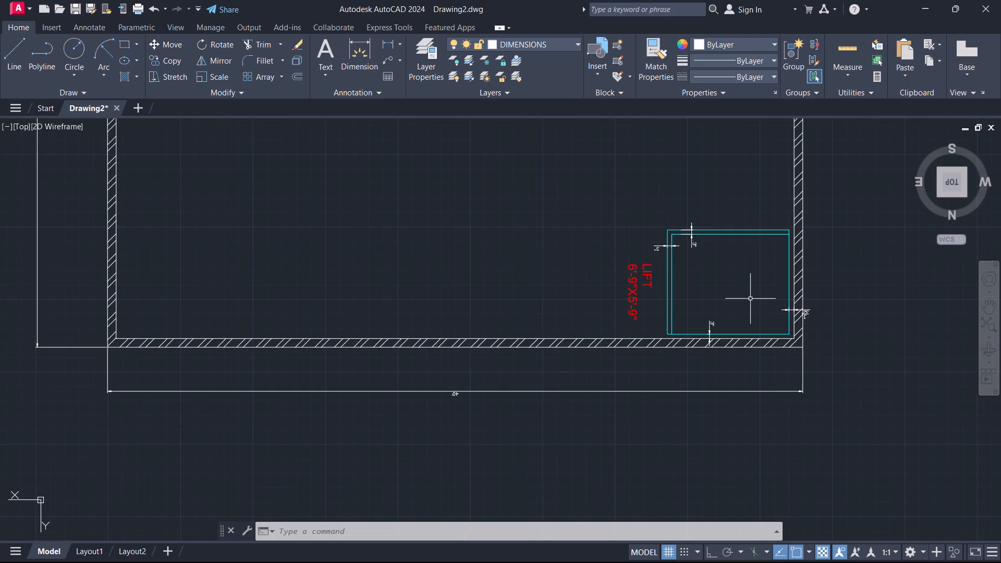
# Add a linear dimension across the gap between the first plan's ROOM wall and the boundary wall, just above window W2.
pyautogui.scroll(-1, 712, 304)
pyautogui.scroll(-1, 583, 271)
pyautogui.moveTo(578, 249); pyautogui.dragTo(523, 442, button='middle')
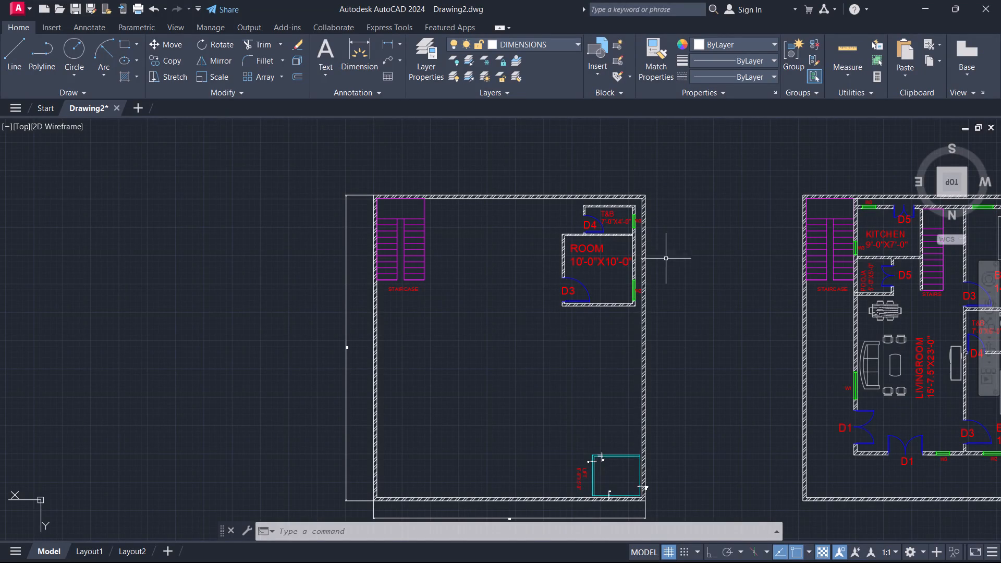
pyautogui.scroll(3, 637, 270)
pyautogui.press('space')
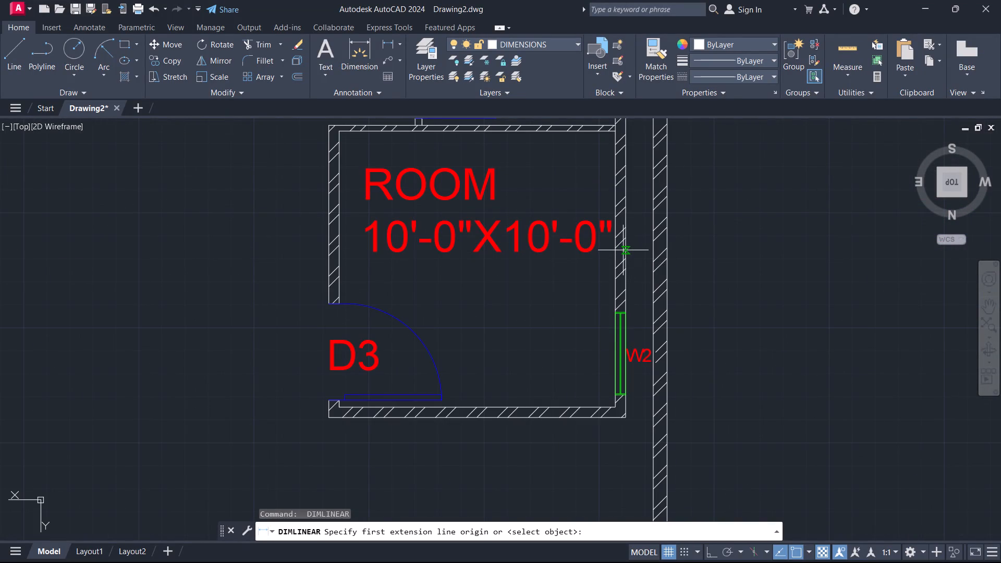
pyautogui.click(625, 250)
pyautogui.click(658, 250)
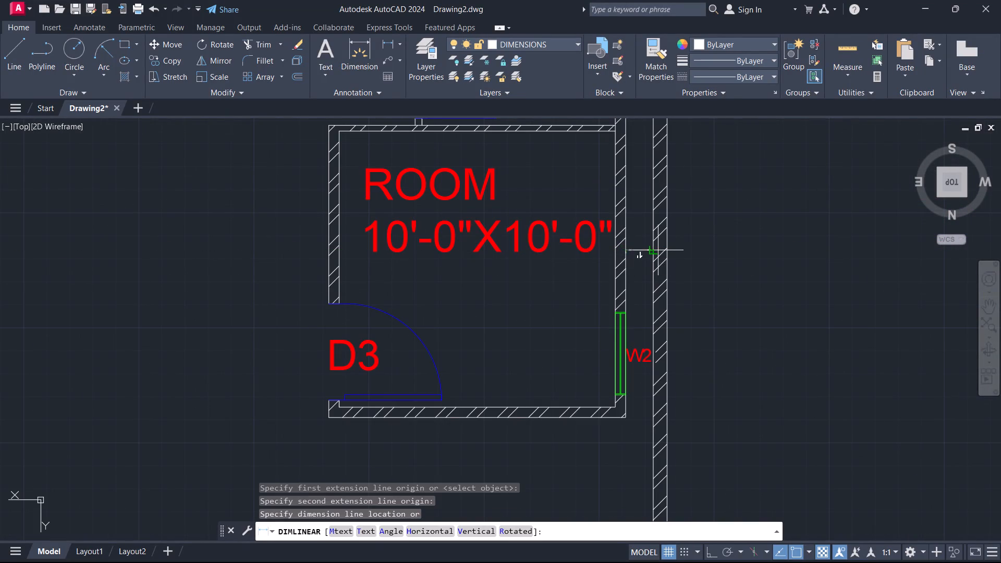
pyautogui.click(658, 264)
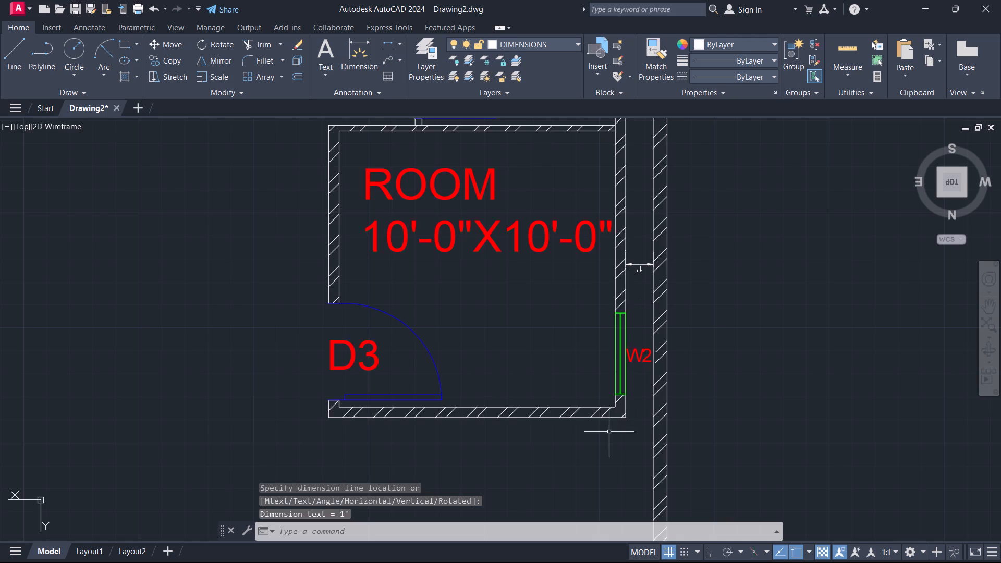
# Add a linear dimension across the gap between the T&B's outer wall, opposite the ROOM, and the parallel boundary wall.
pyautogui.scroll(-1, 608, 433)
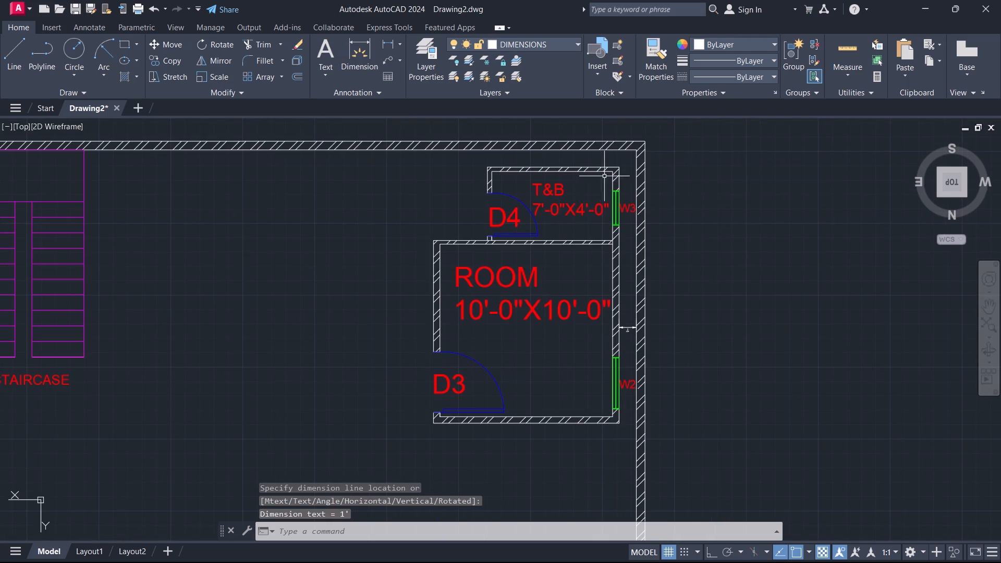
pyautogui.scroll(2, 604, 176)
pyautogui.press('space')
pyautogui.moveTo(564, 140); pyautogui.dragTo(577, 260, button='middle')
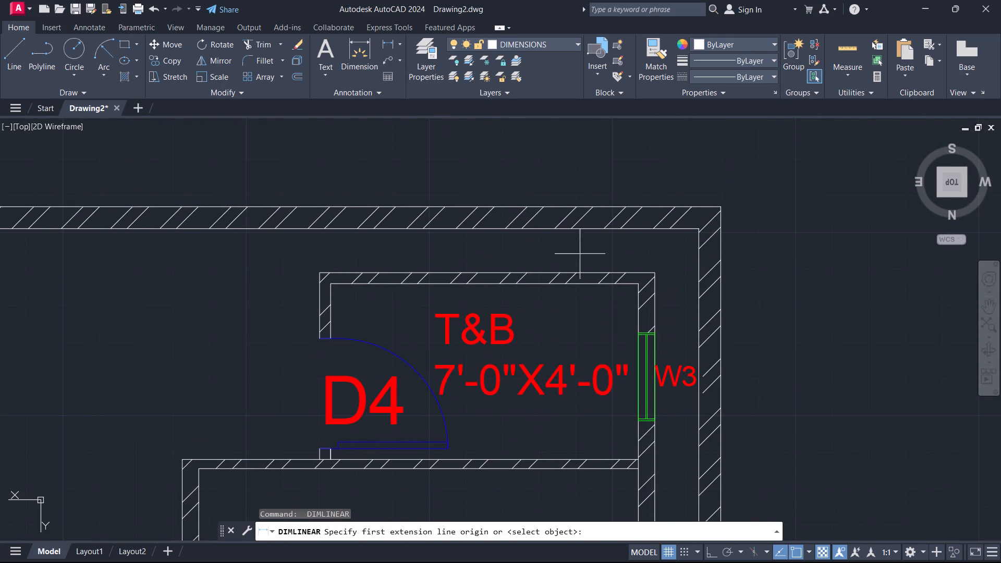
pyautogui.click(589, 228)
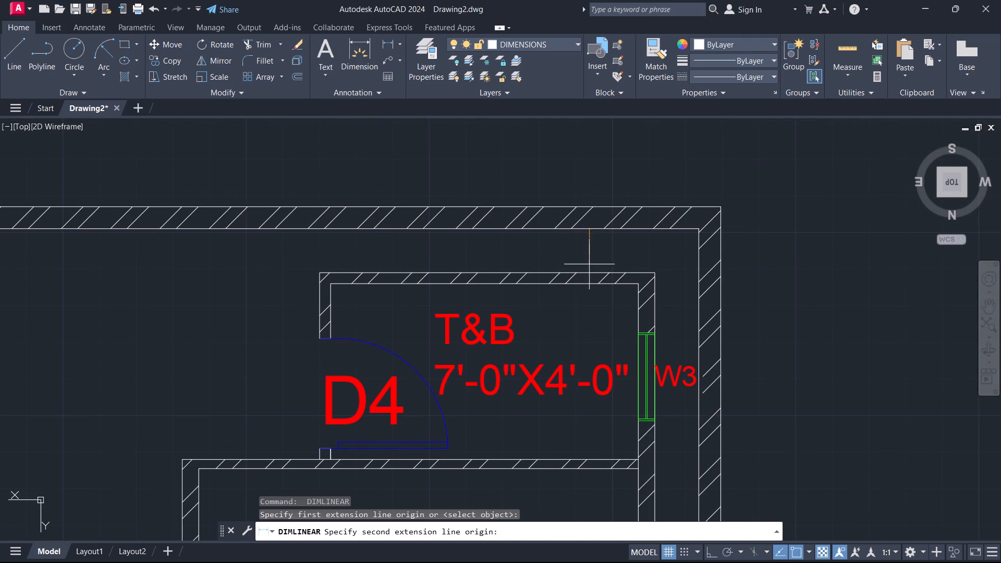
pyautogui.click(589, 271)
pyautogui.click(613, 260)
# Add a linear dimension for the boundary wall's thickness at the lift corner, placed just outside the plan.
pyautogui.press('space')
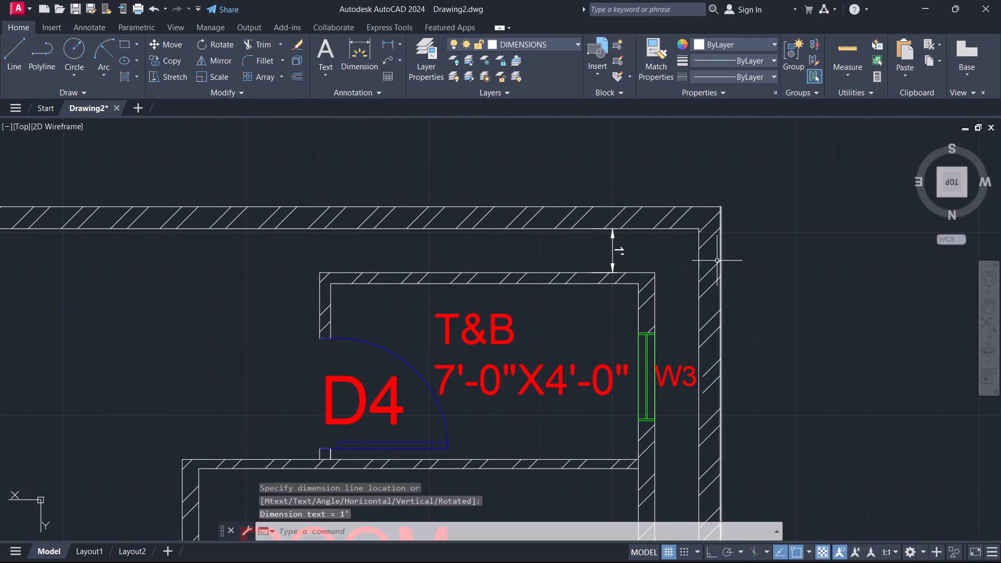
pyautogui.scroll(-4, 724, 235)
pyautogui.moveTo(767, 335); pyautogui.dragTo(710, 113, button='middle')
pyautogui.scroll(5, 655, 306)
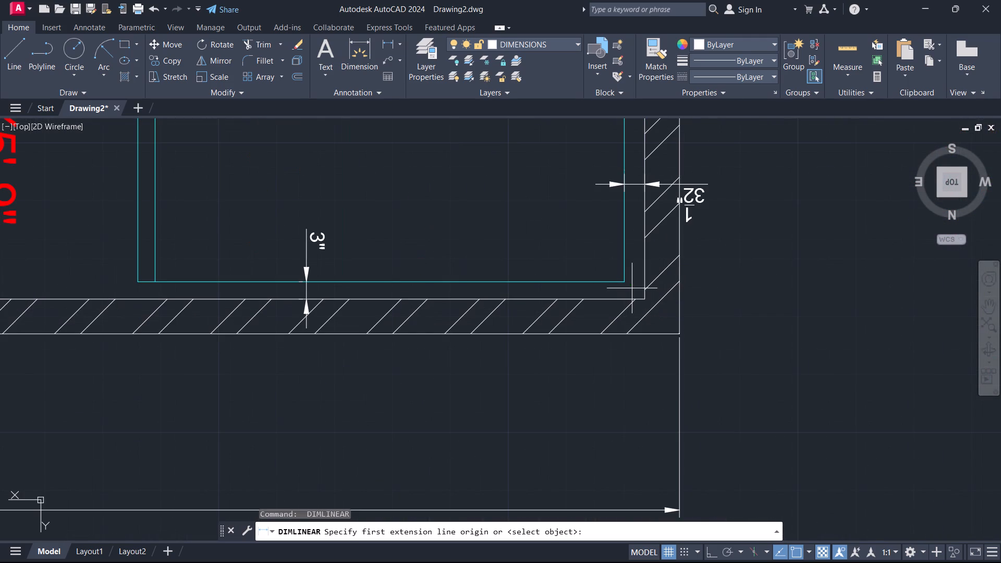
pyautogui.click(643, 276)
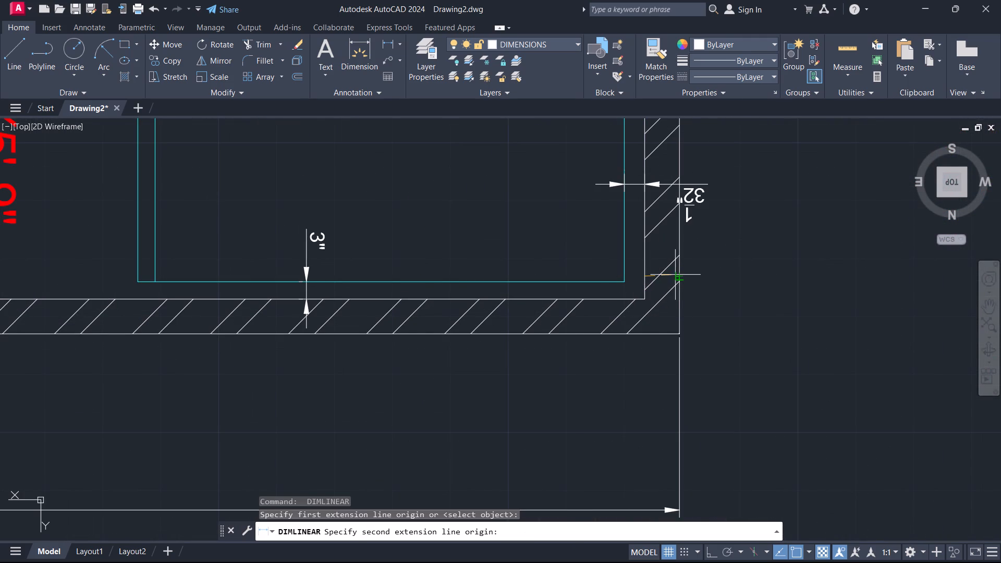
pyautogui.click(677, 274)
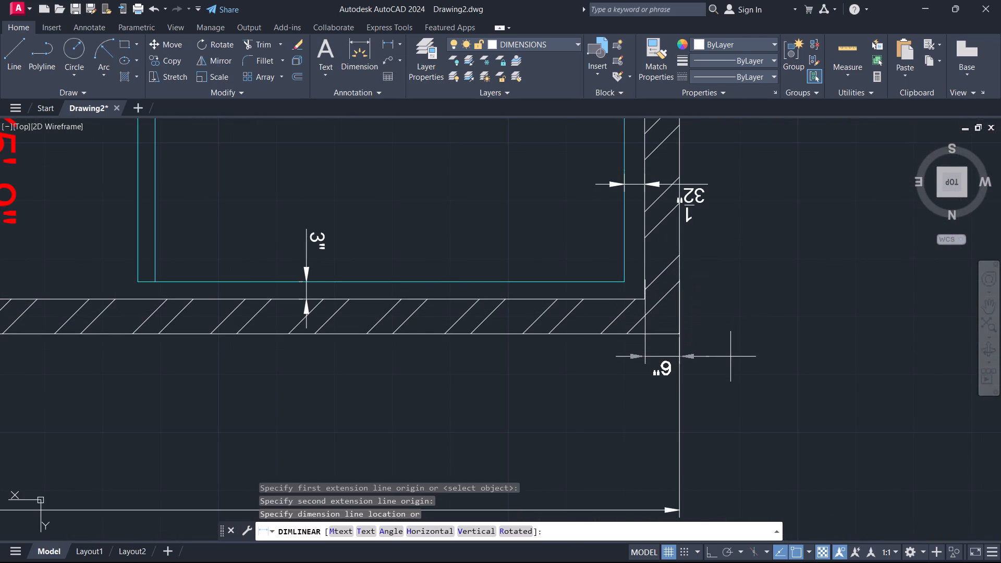
pyautogui.click(730, 357)
# Add a linear dimension for the first plan's overall staircase width along the boundary wall, placed inside the landing.
pyautogui.scroll(-2, 777, 312)
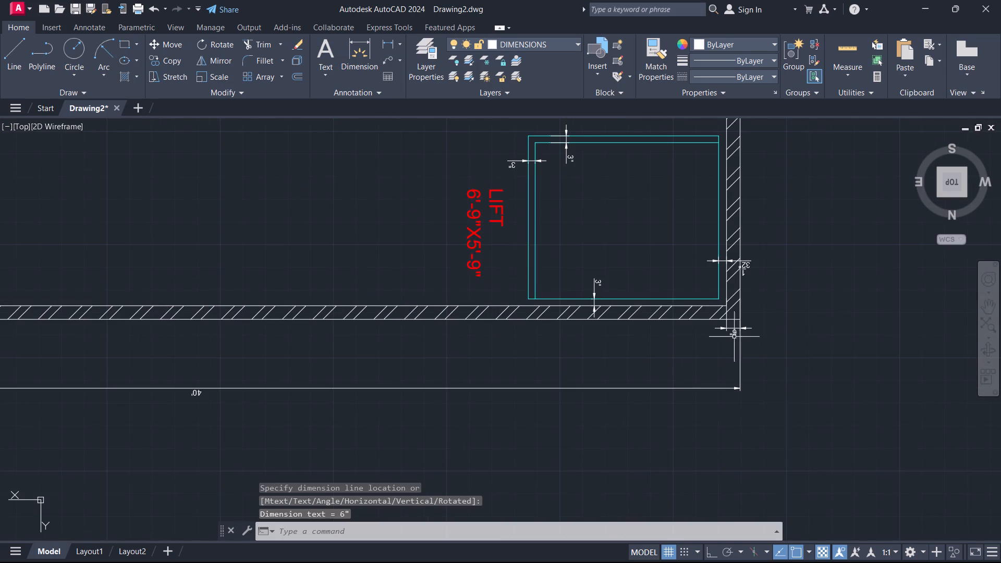
pyautogui.moveTo(597, 329); pyautogui.dragTo(693, 431, button='middle')
pyautogui.scroll(-2, 438, 261)
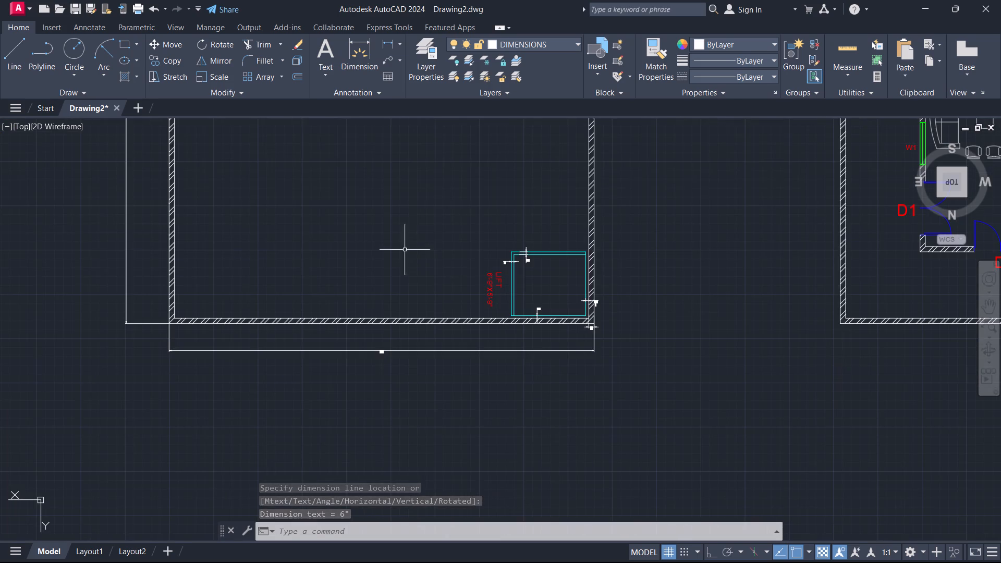
pyautogui.moveTo(401, 247); pyautogui.dragTo(450, 327, button='middle')
pyautogui.scroll(-1, 401, 247)
pyautogui.scroll(-1, 452, 329)
pyautogui.scroll(3, 367, 181)
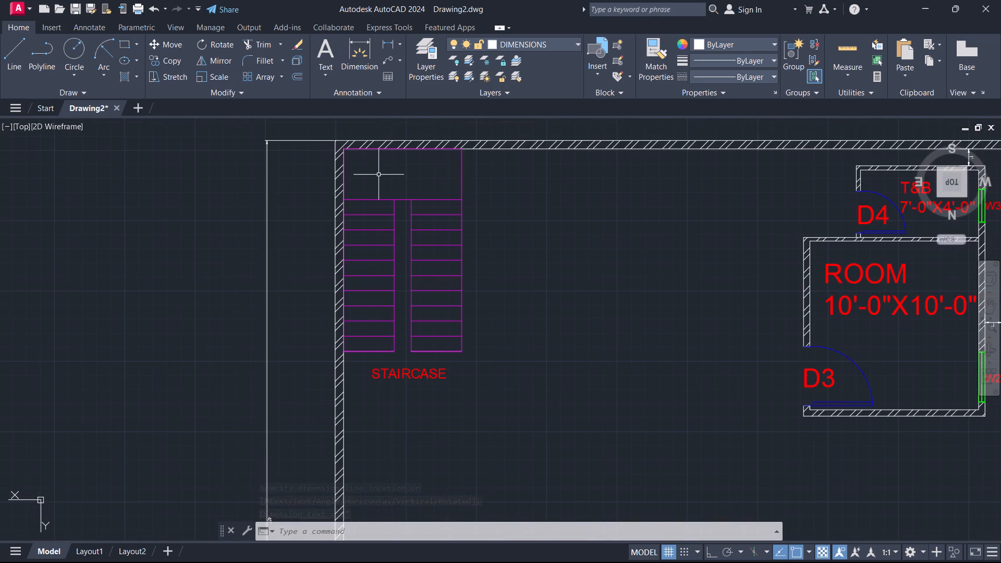
pyautogui.press('space')
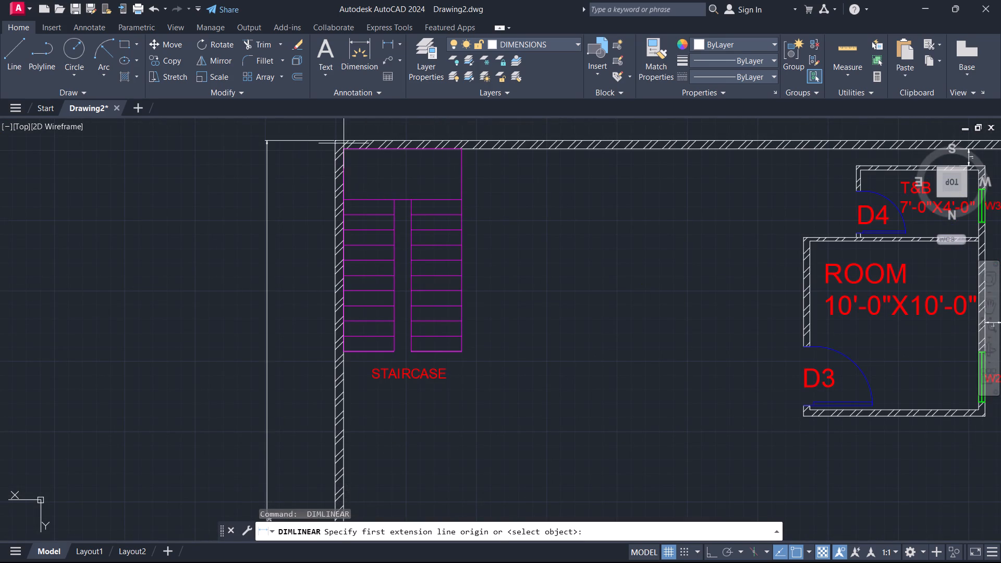
pyautogui.click(341, 148)
pyautogui.click(465, 150)
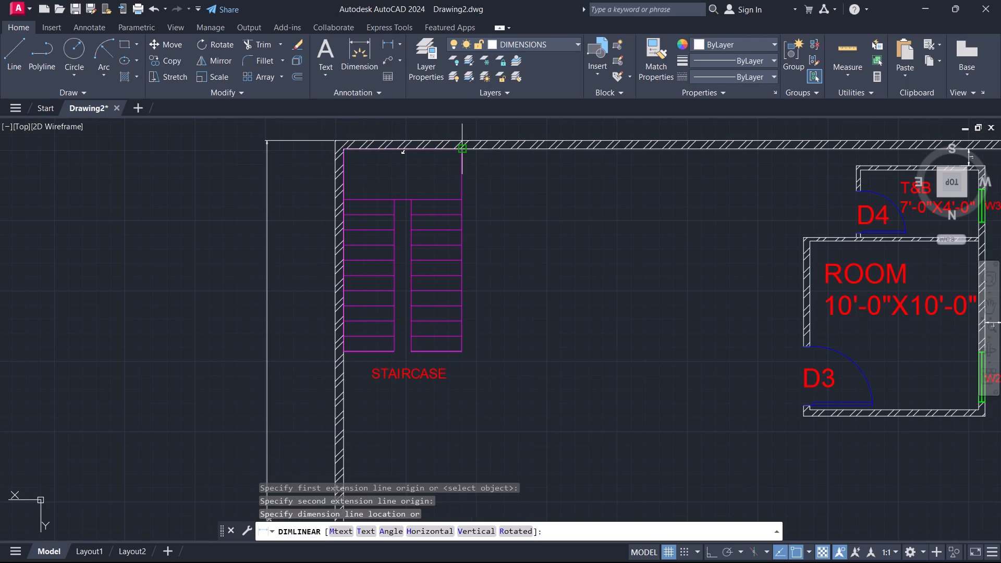
pyautogui.click(459, 166)
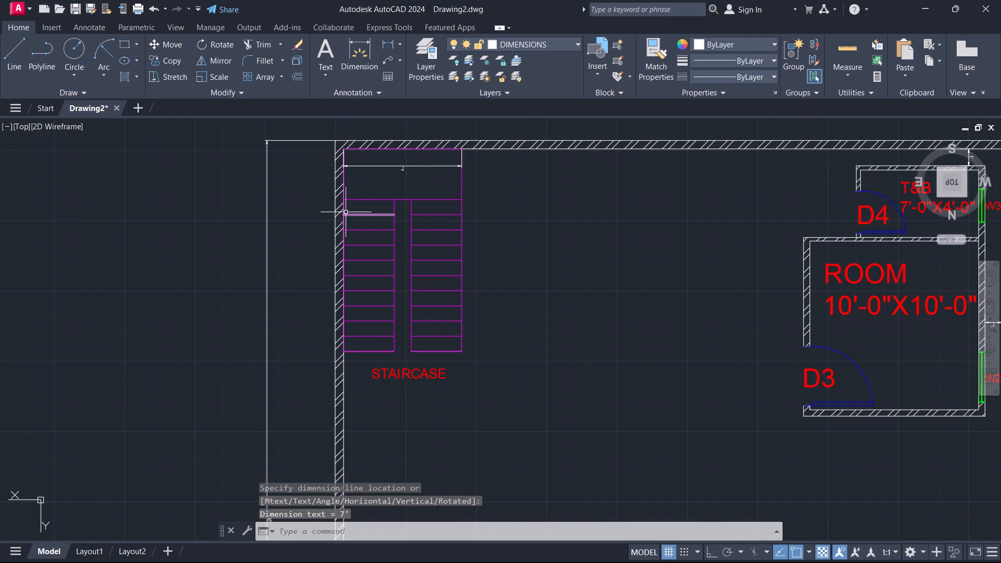
# Add linear dimensions for the width of the stair flight beside the boundary wall and the depth of its first tread.
pyautogui.press('space')
pyautogui.scroll(3, 339, 200)
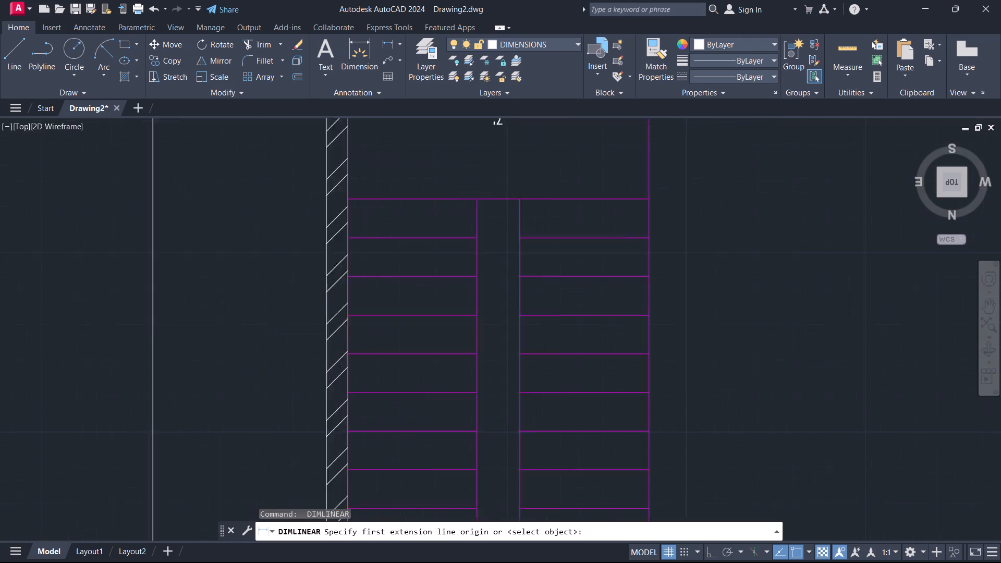
pyautogui.click(348, 262)
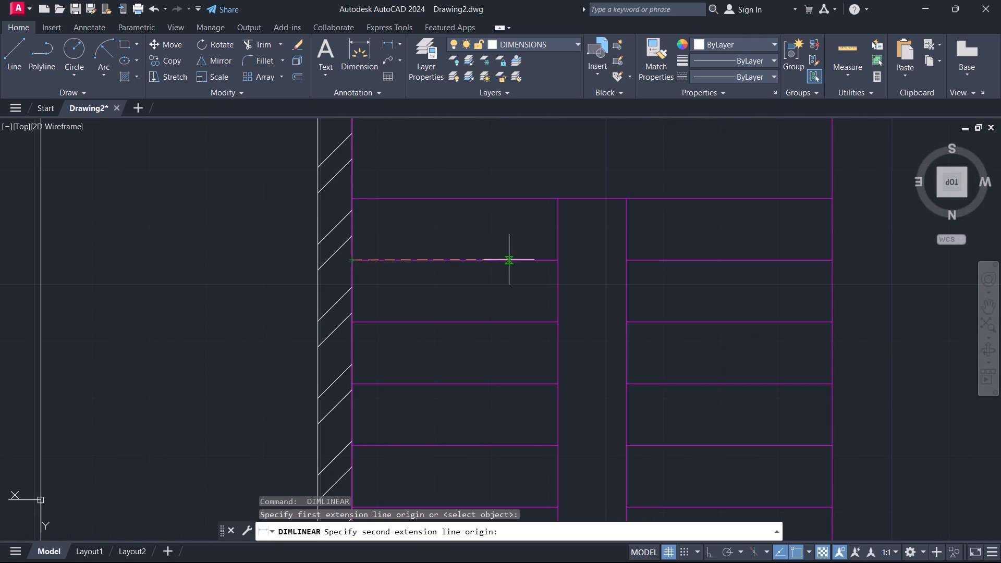
pyautogui.click(557, 262)
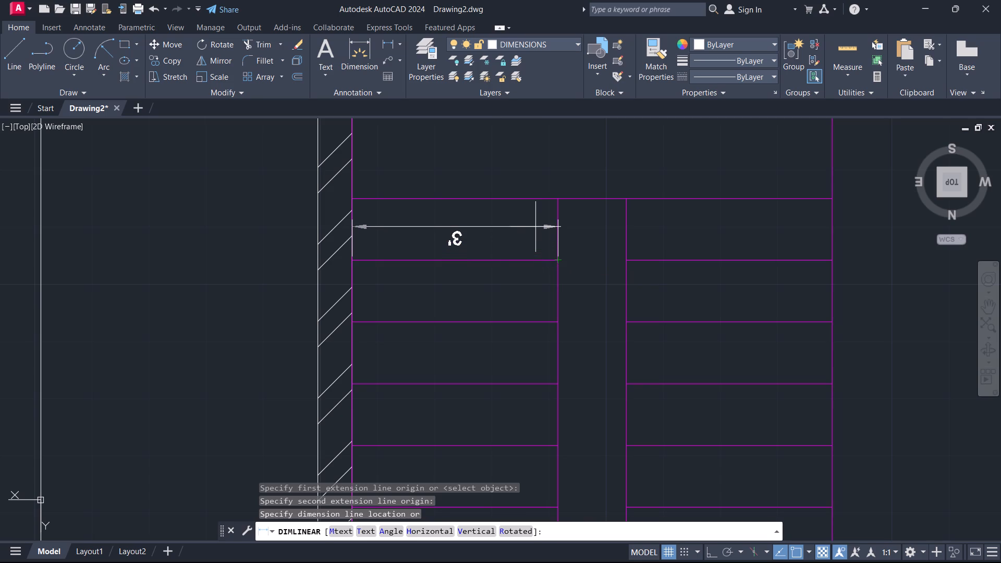
pyautogui.click(535, 227)
pyautogui.press('space')
pyautogui.click(562, 202)
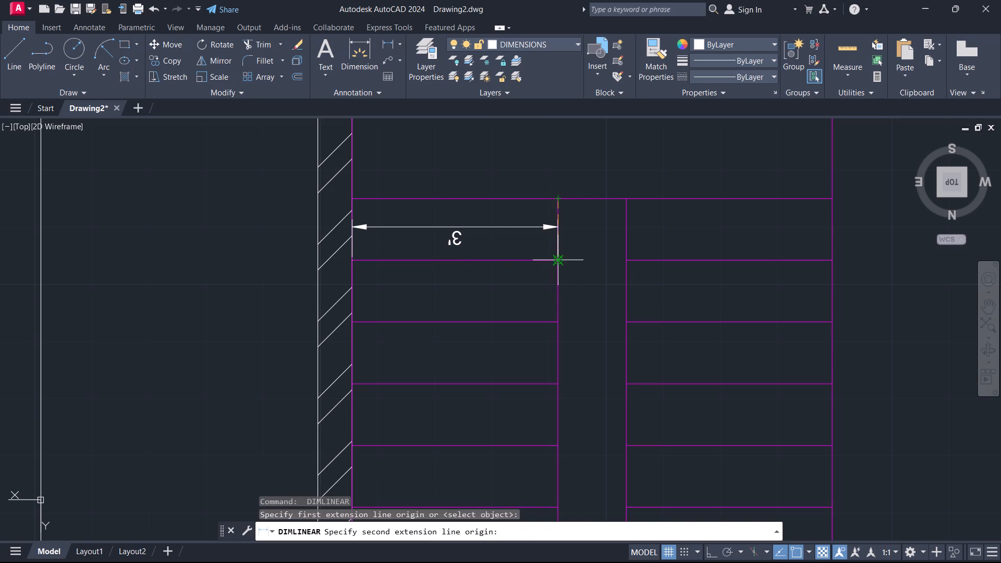
pyautogui.click(556, 259)
pyautogui.click(510, 252)
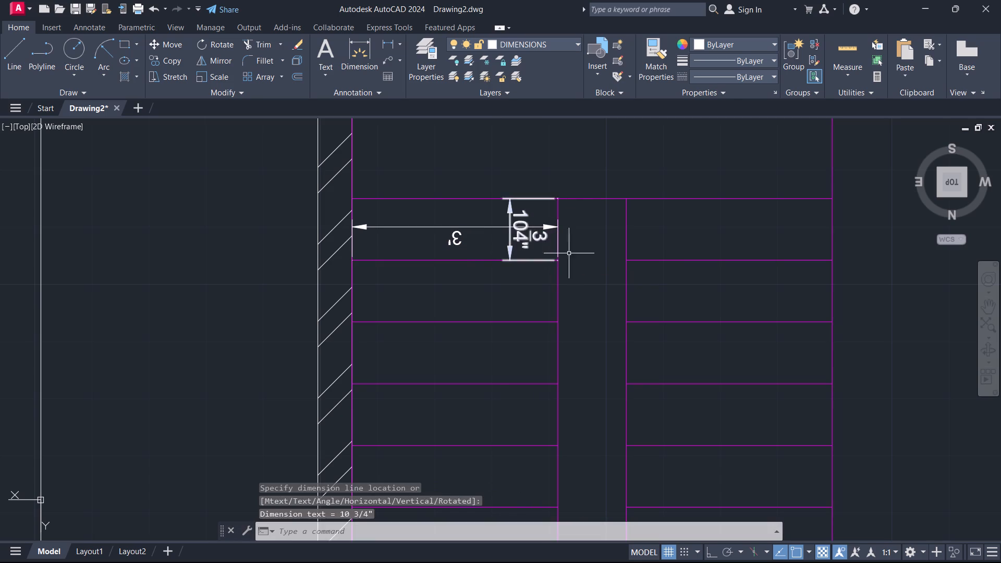
# Add linear dimensions for the gap between the two stair flights and the width of the flight farther from the boundary wall.
pyautogui.press('space')
pyautogui.click(560, 261)
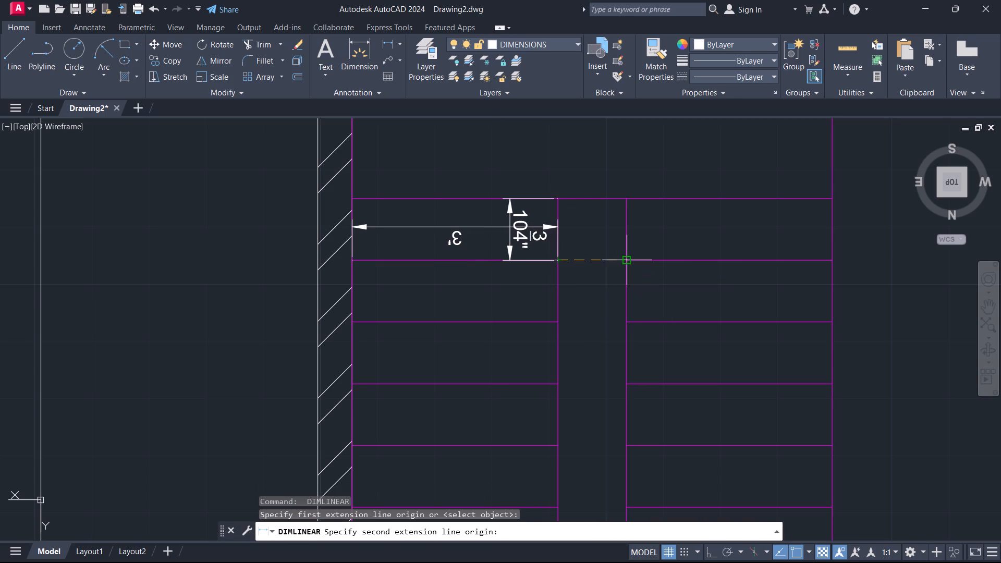
pyautogui.click(624, 262)
pyautogui.click(624, 239)
pyautogui.press('space')
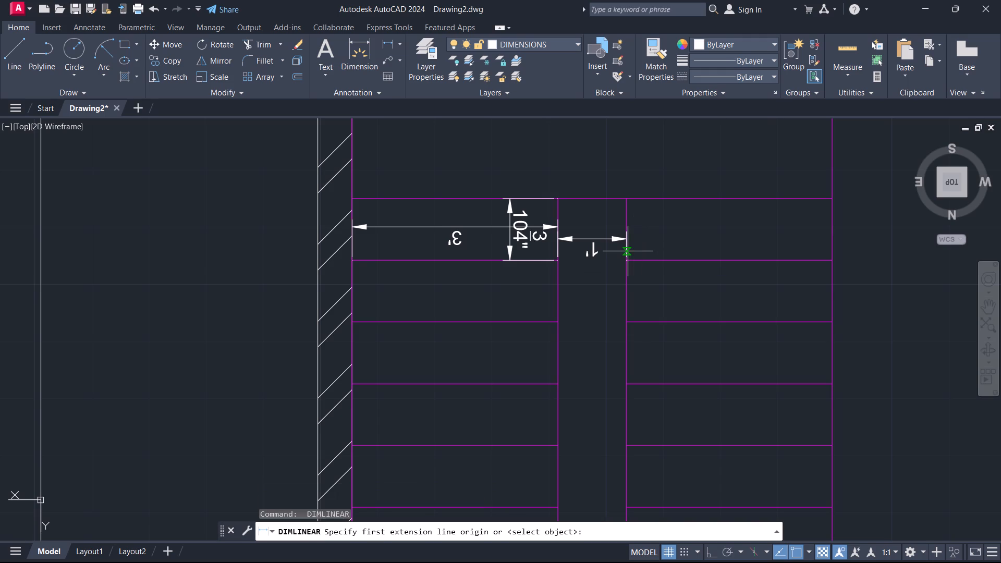
pyautogui.click(625, 251)
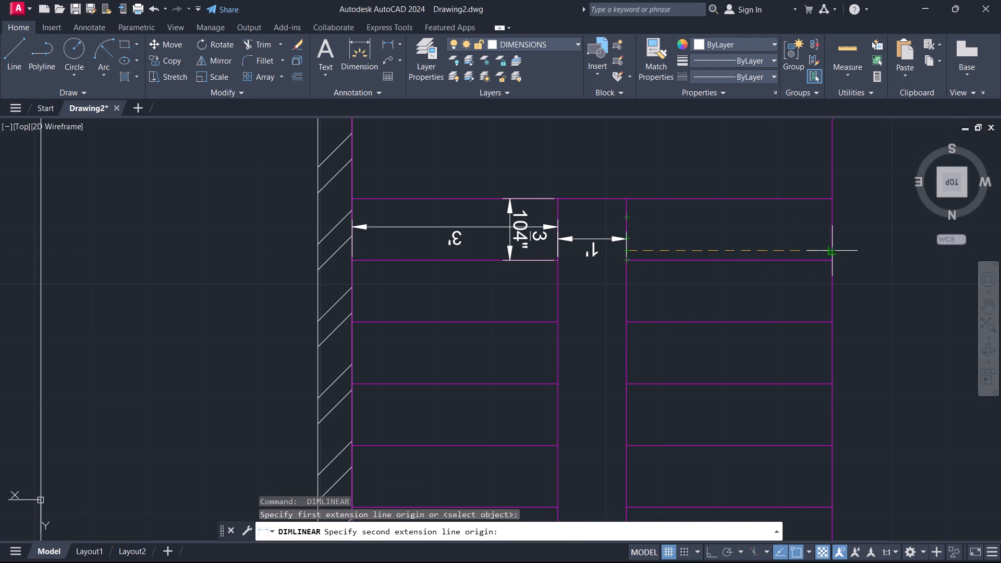
pyautogui.click(834, 252)
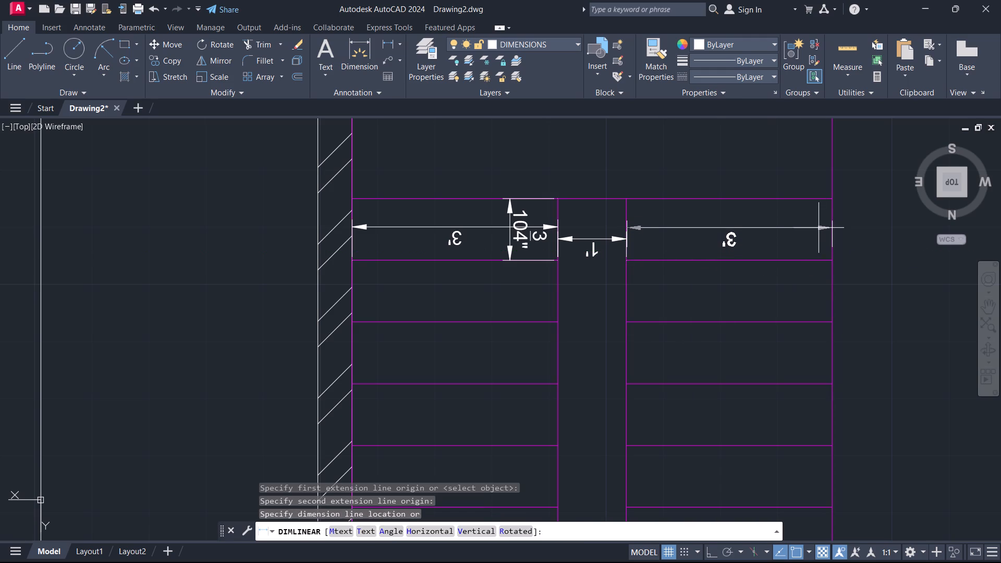
pyautogui.click(818, 225)
pyautogui.press('Escape')
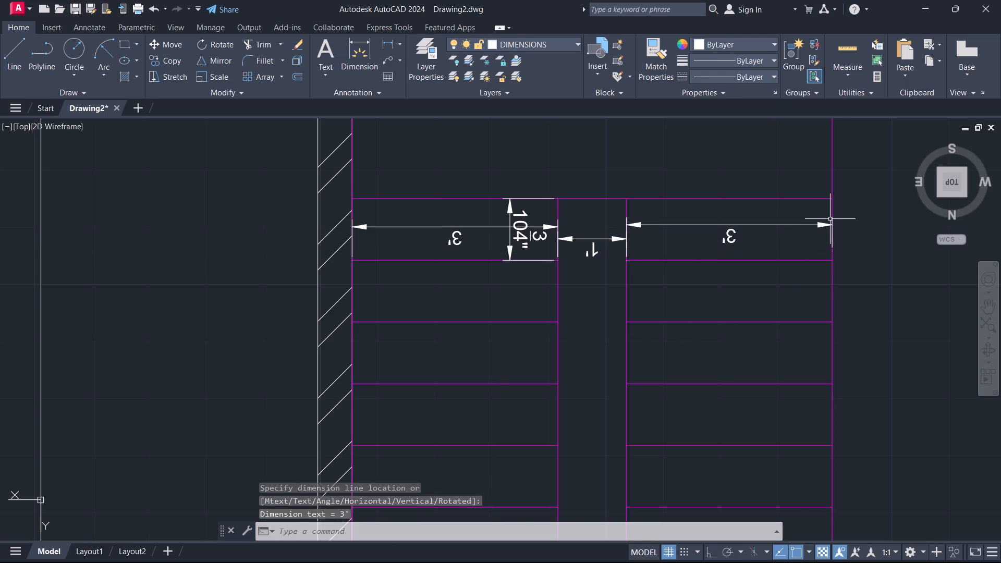
# Add a linear dimension for the staircase's full length from the boundary wall to its last tread, placed beside the open side.
pyautogui.scroll(-3, 832, 216)
pyautogui.moveTo(901, 253); pyautogui.dragTo(703, 225, button='middle')
pyautogui.press('space')
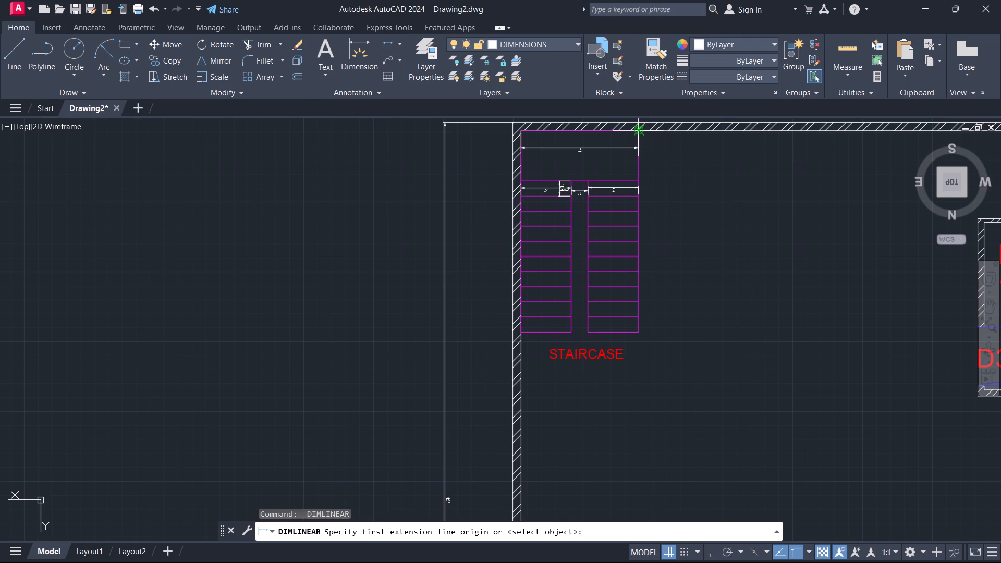
pyautogui.click(638, 129)
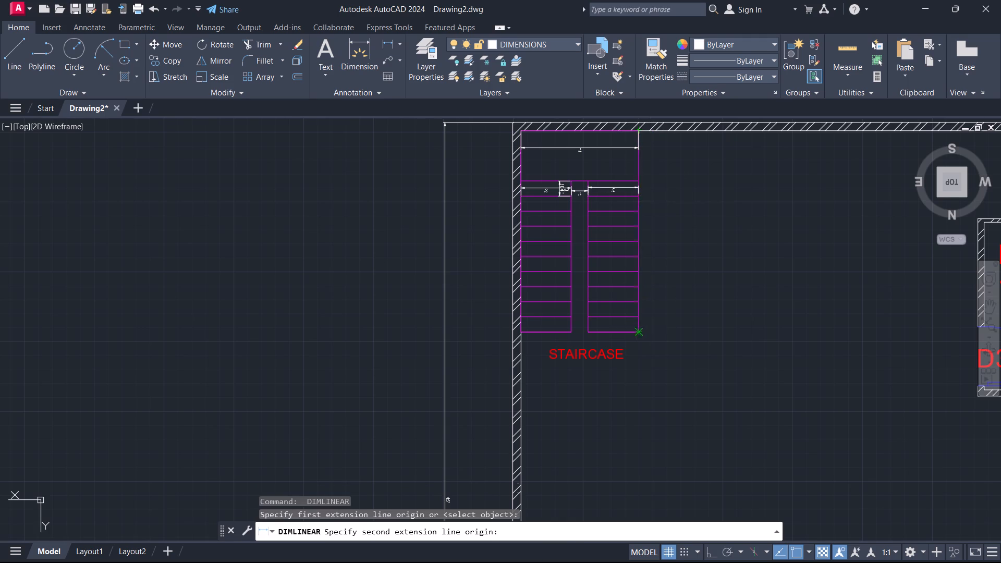
pyautogui.click(641, 335)
pyautogui.scroll(1, 657, 292)
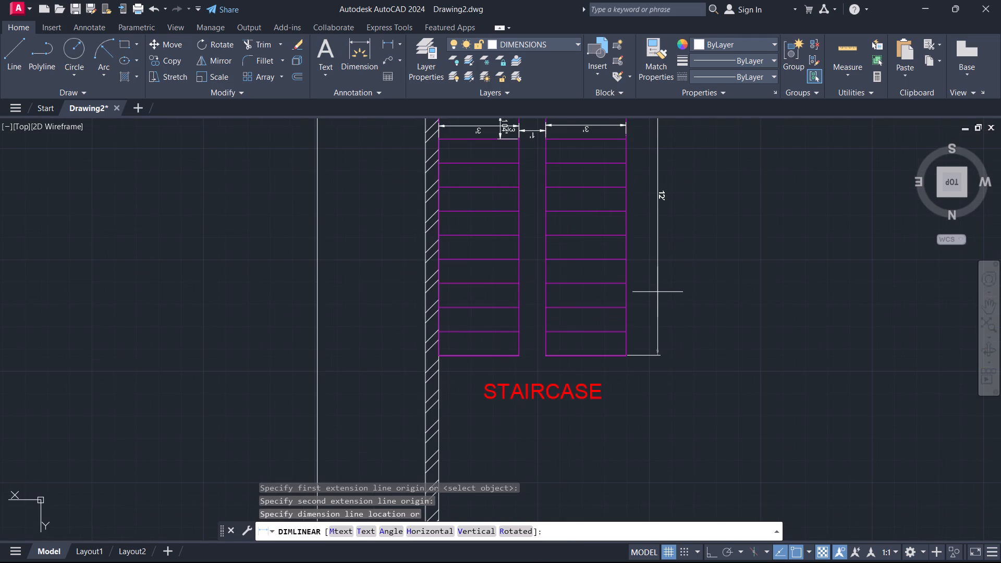
pyautogui.click(650, 295)
# Add a linear dimension in the first plan from the boundary wall to the room's near wall, placed beside the T&B.
pyautogui.scroll(-2, 743, 307)
pyautogui.moveTo(755, 315); pyautogui.dragTo(691, 266, button='middle')
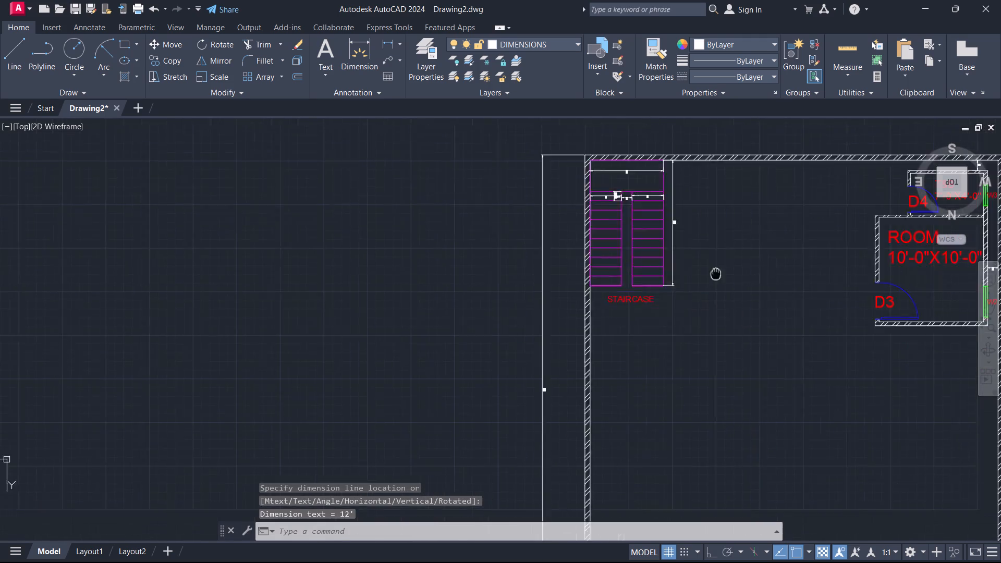
pyautogui.moveTo(691, 266); pyautogui.dragTo(470, 223, button='middle')
pyautogui.scroll(-1, 585, 252)
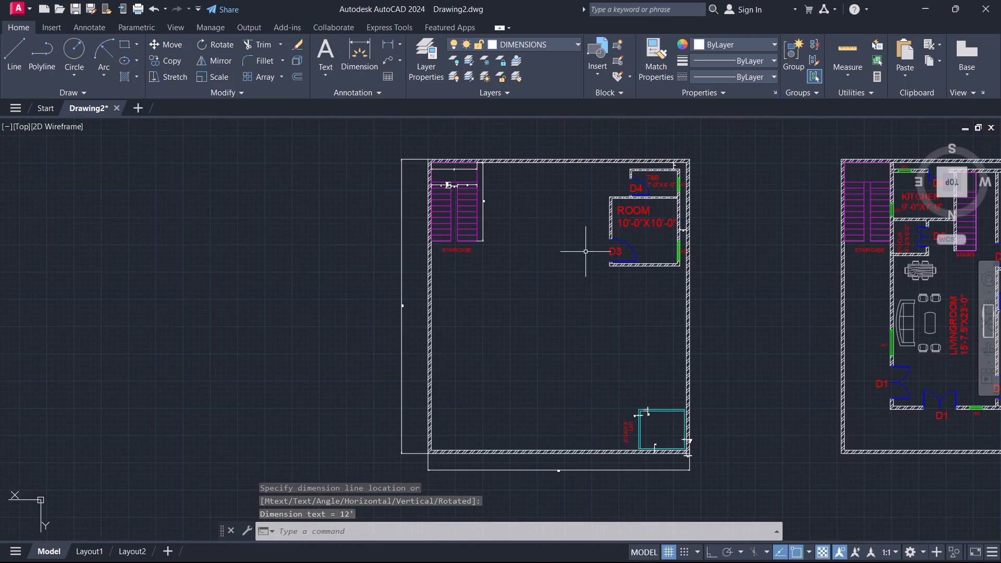
pyautogui.scroll(3, 624, 167)
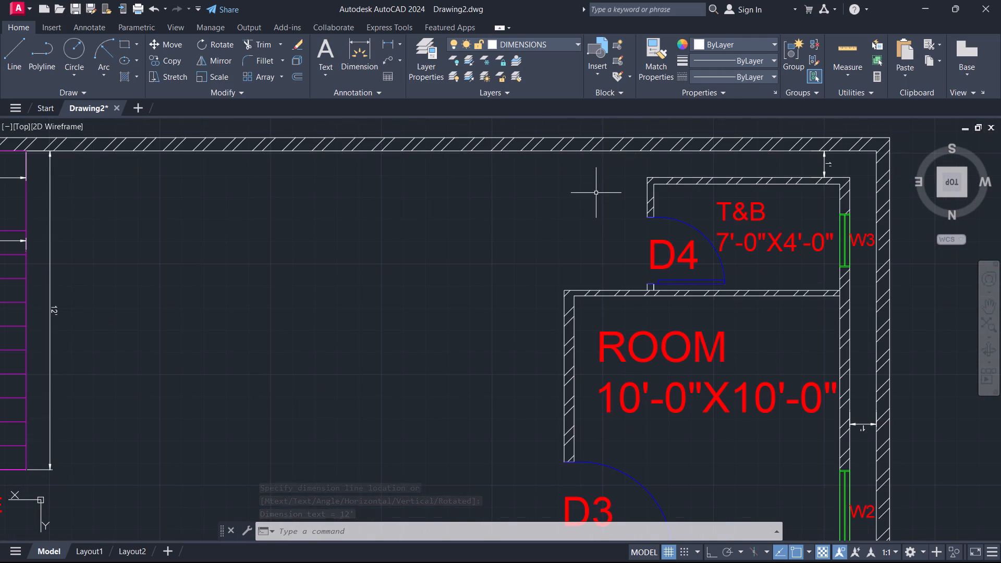
pyautogui.press('space')
pyautogui.moveTo(585, 151); pyautogui.dragTo(585, 156)
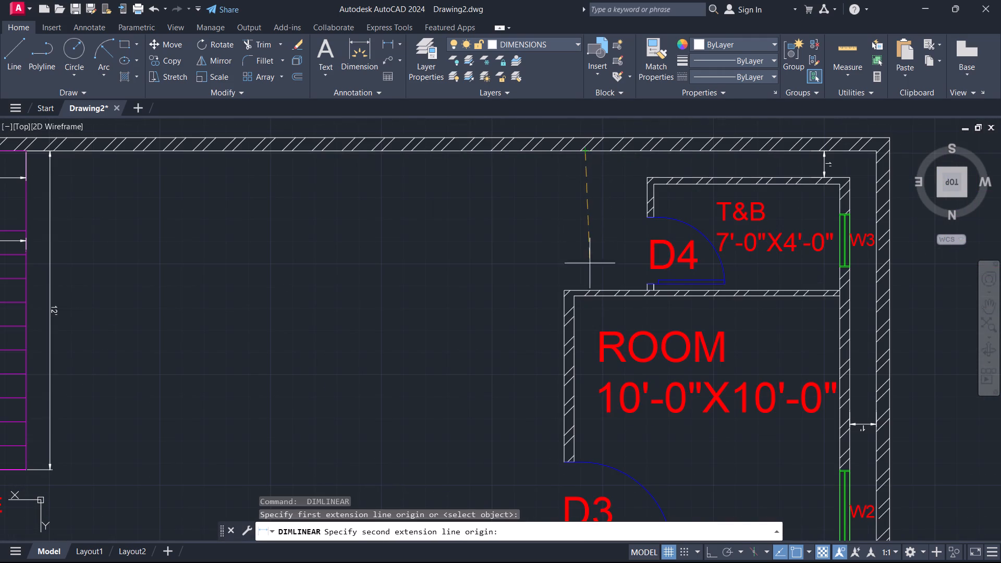
pyautogui.click(591, 289)
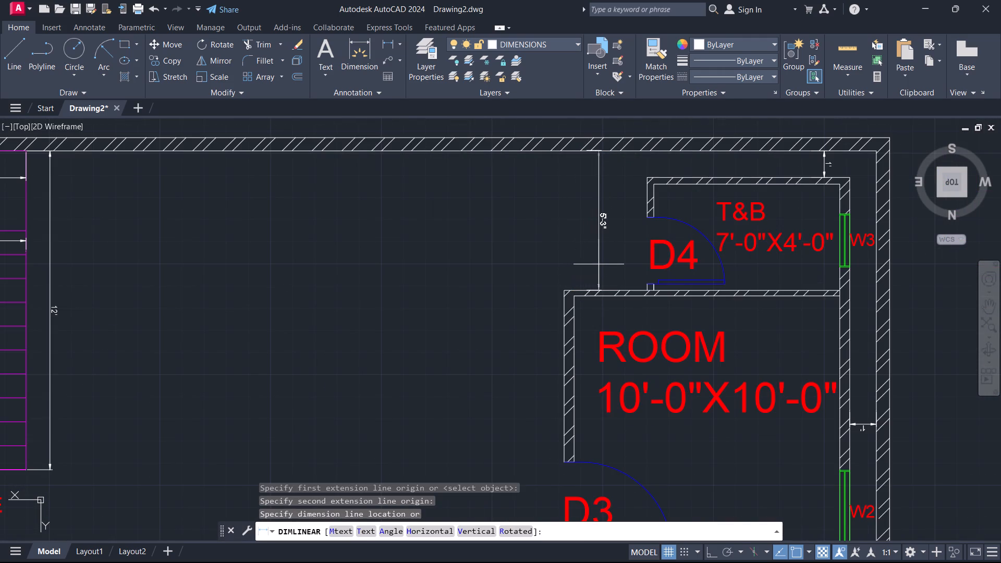
pyautogui.click(599, 264)
pyautogui.press('Escape')
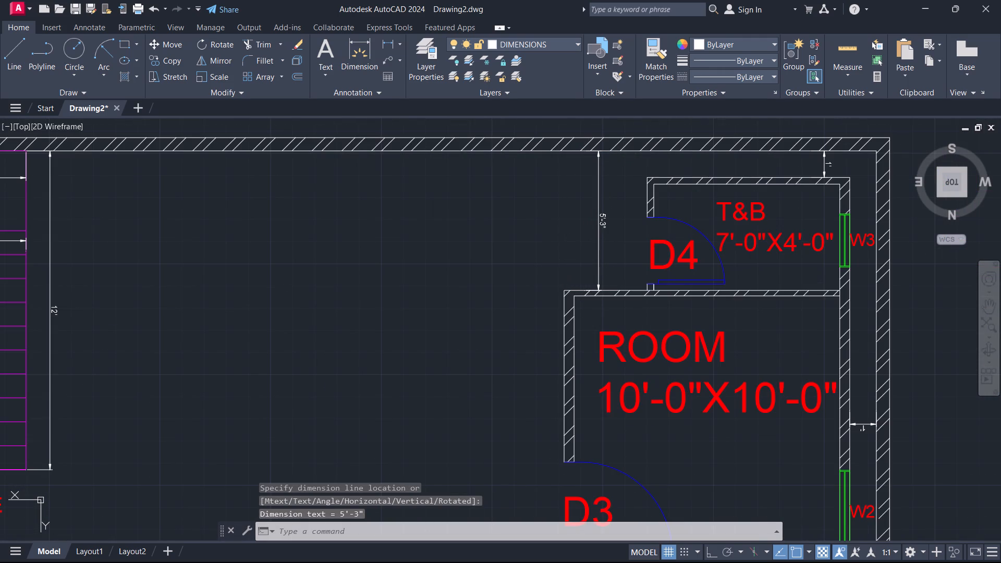
# Add a linear dimension for the second plan's clearance between the boundary wall and the living room wall, just past the staircase.
pyautogui.scroll(-4, 562, 251)
pyautogui.moveTo(654, 292); pyautogui.dragTo(551, 251, button='middle')
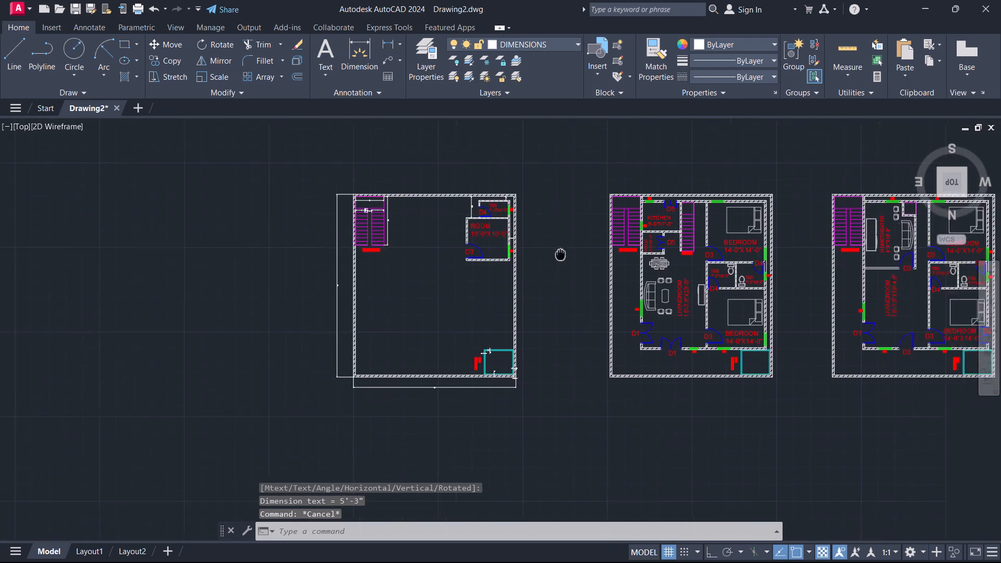
pyautogui.moveTo(551, 251); pyautogui.dragTo(488, 248, button='middle')
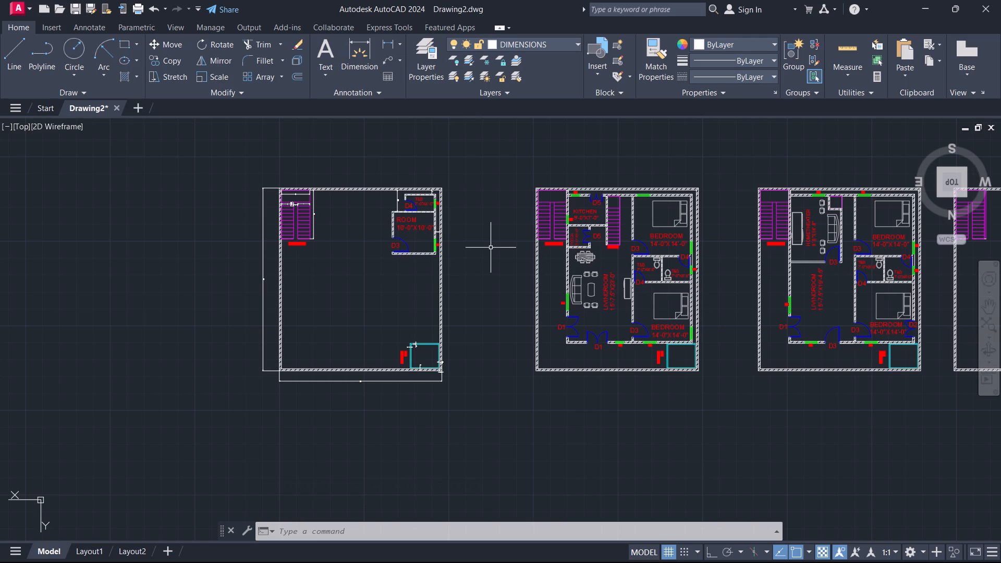
pyautogui.scroll(1, 559, 254)
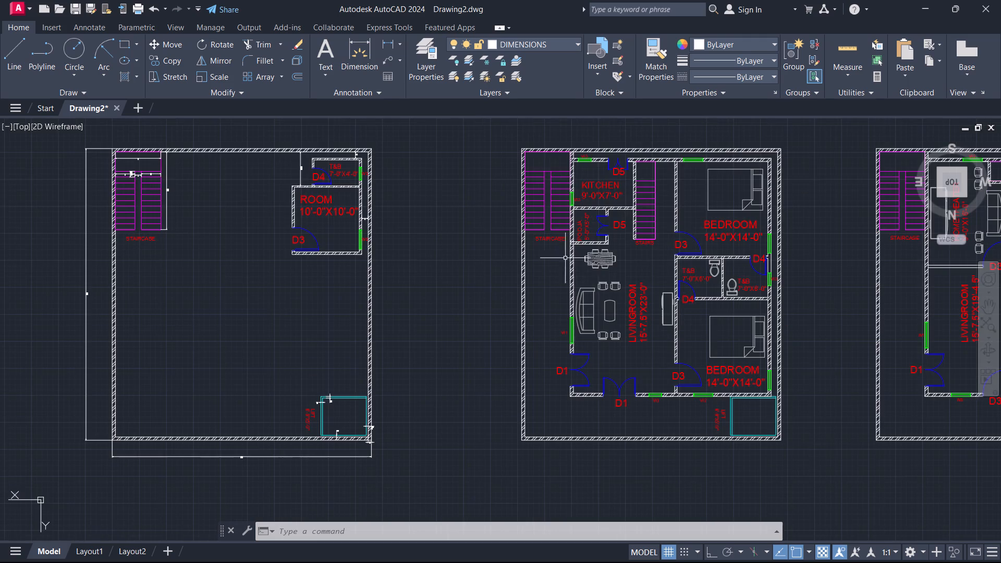
pyautogui.scroll(2, 571, 275)
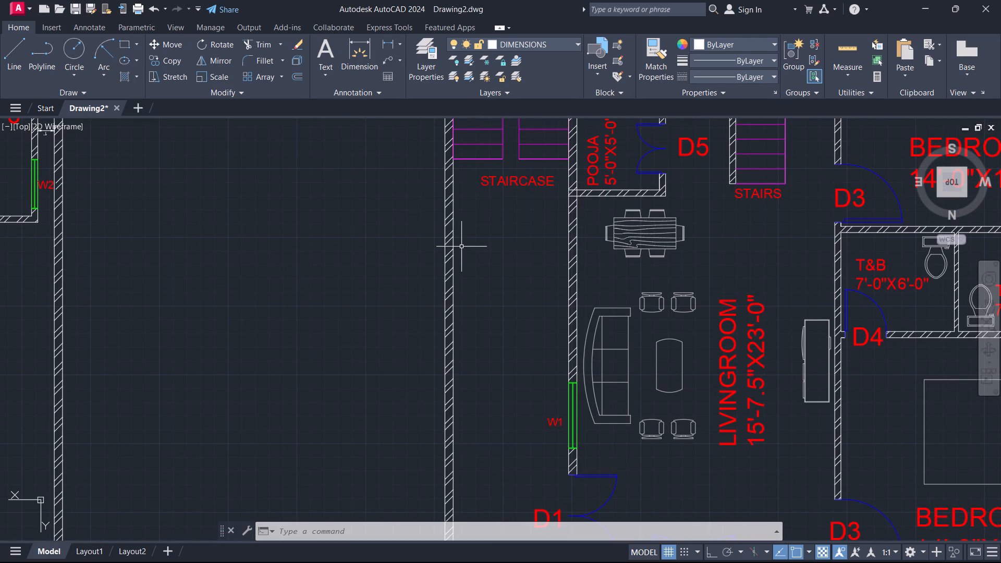
pyautogui.press('space')
pyautogui.click(455, 235)
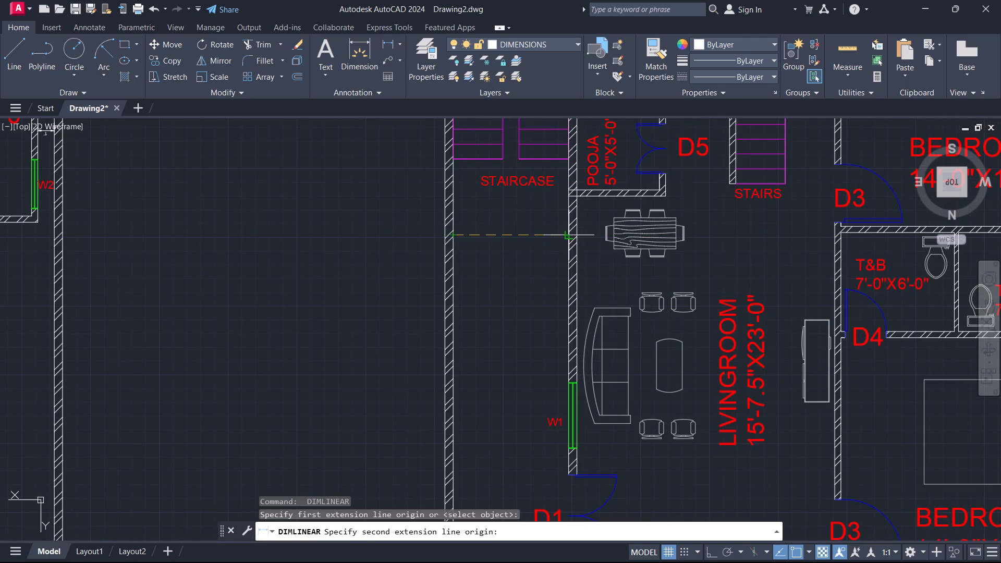
pyautogui.click(570, 232)
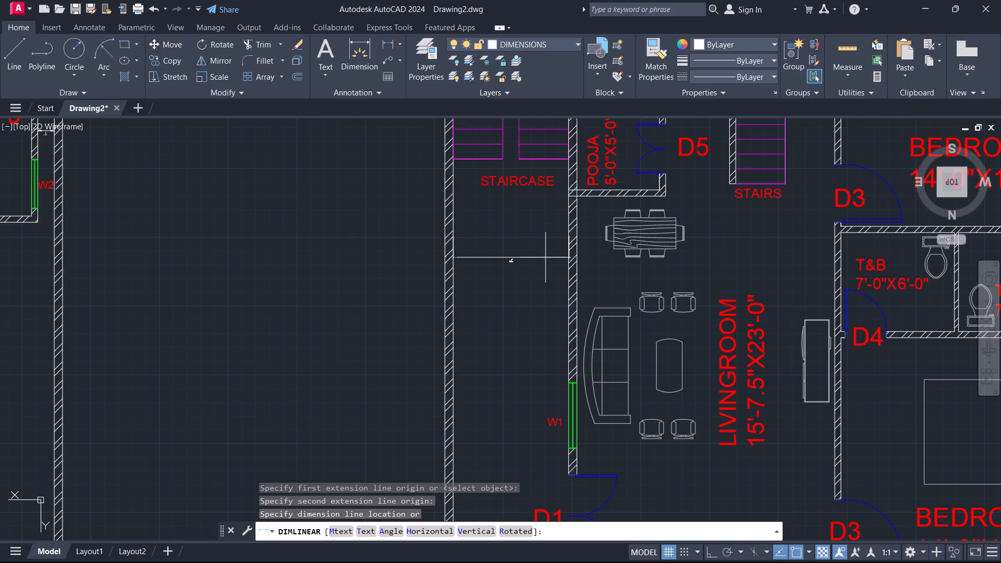
pyautogui.click(545, 258)
# Add linear dimensions for the thickness of the second plan's living room outer wall and the boundary wall facing it.
pyautogui.moveTo(539, 306); pyautogui.dragTo(471, 200, button='middle')
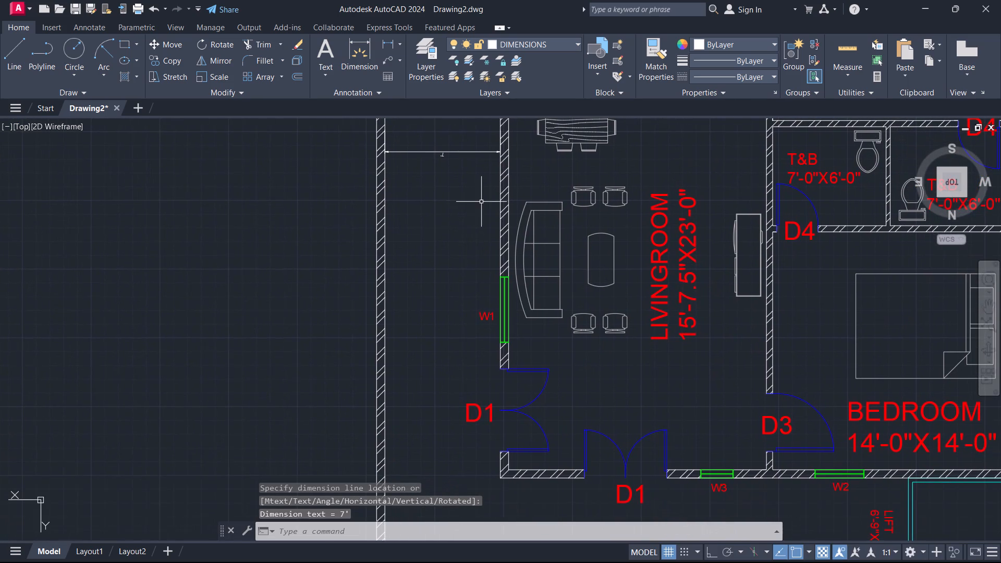
pyautogui.press('space')
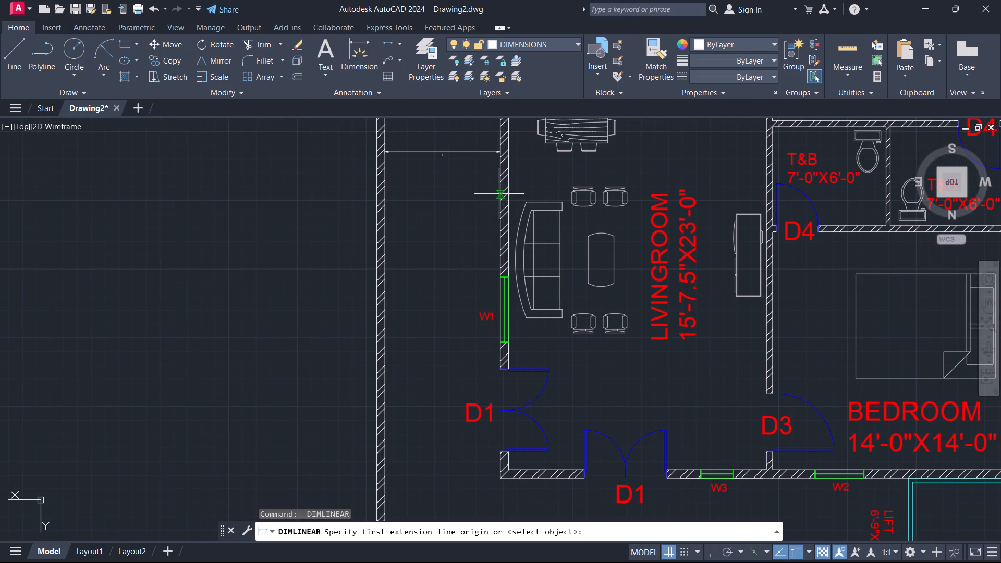
pyautogui.click(499, 186)
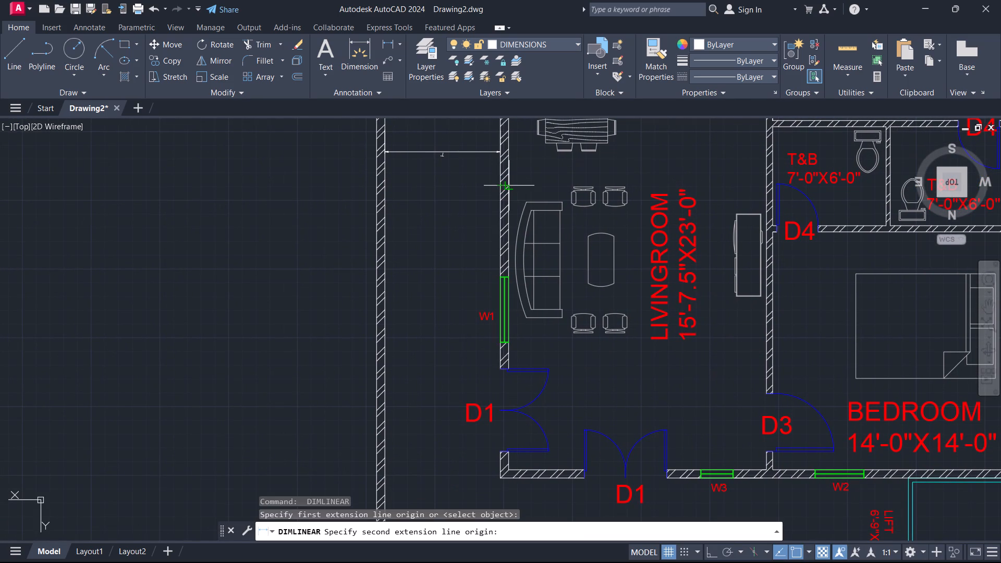
pyautogui.click(511, 183)
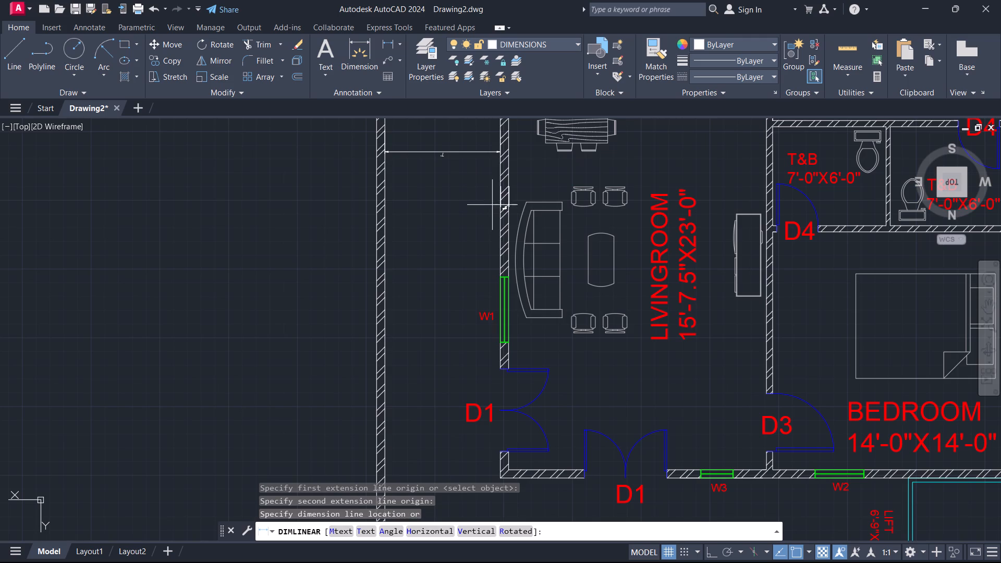
pyautogui.scroll(2, 494, 203)
pyautogui.click(498, 195)
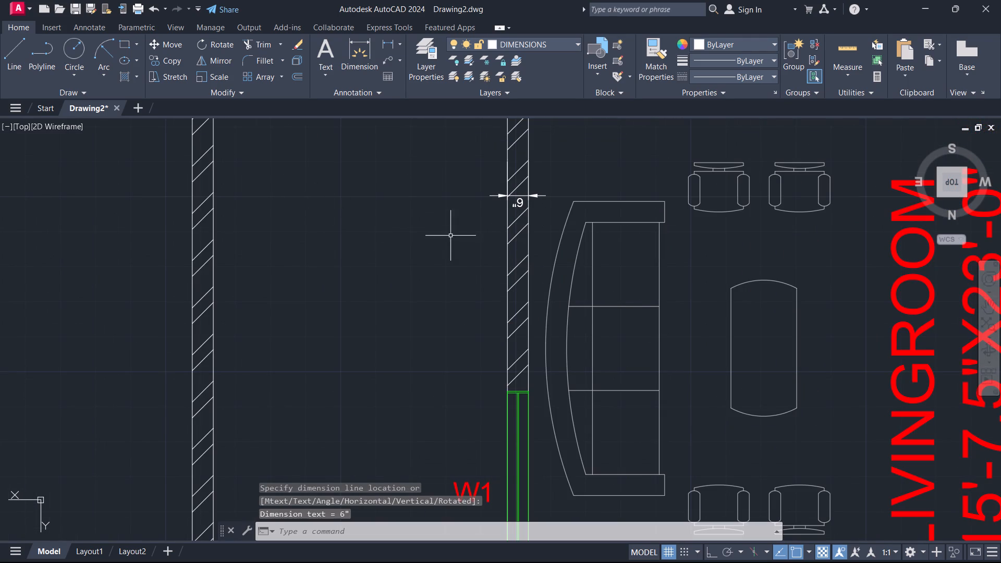
pyautogui.press('space')
pyautogui.click(211, 224)
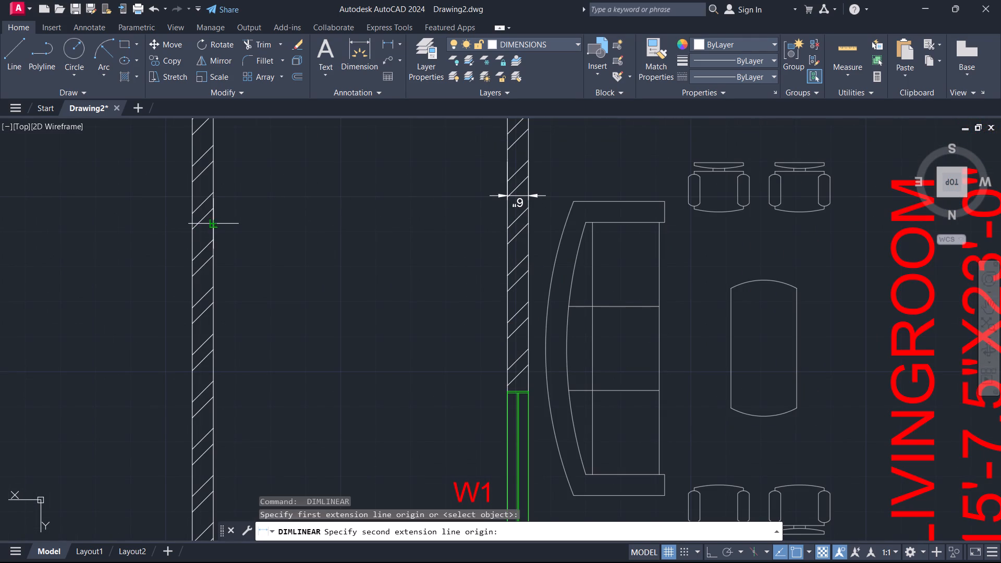
pyautogui.click(191, 226)
pyautogui.click(193, 229)
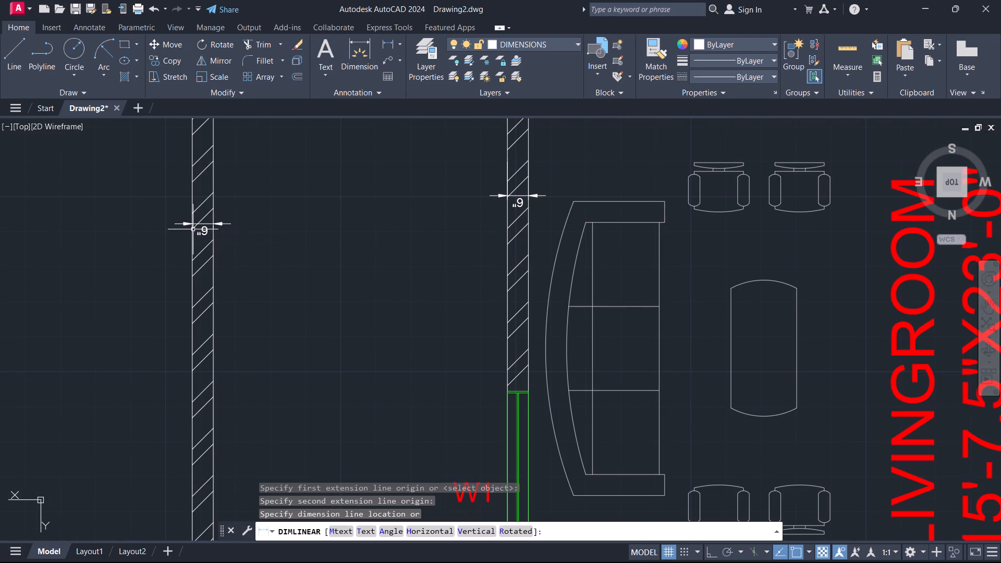
pyautogui.press('Escape')
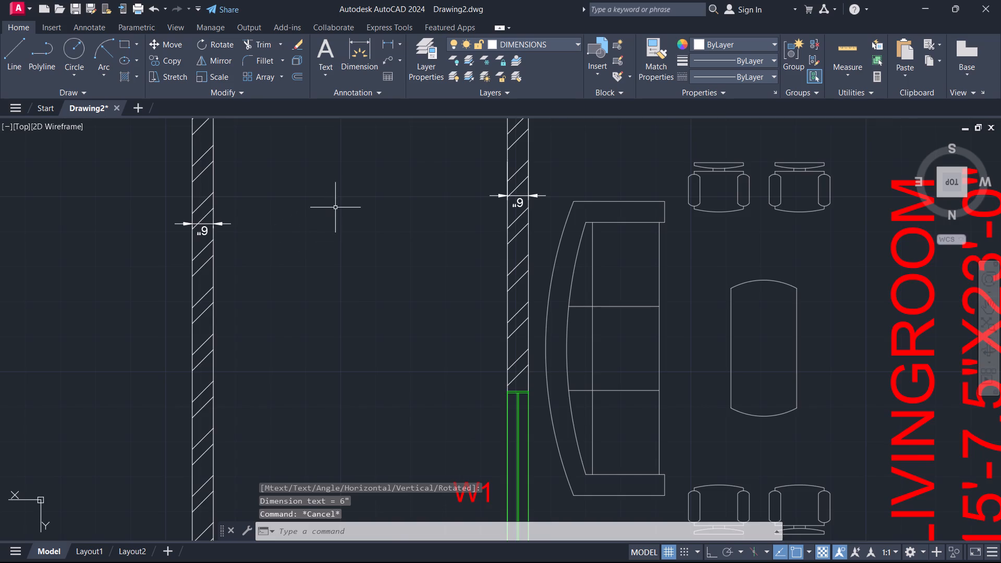
# Add a linear dimension for the second plan's clearance from the living room wall between the two D1 doors to the facing boundary wall.
pyautogui.scroll(-1, 336, 207)
pyautogui.moveTo(357, 354); pyautogui.dragTo(424, 181, button='middle')
pyautogui.scroll(-1, 419, 170)
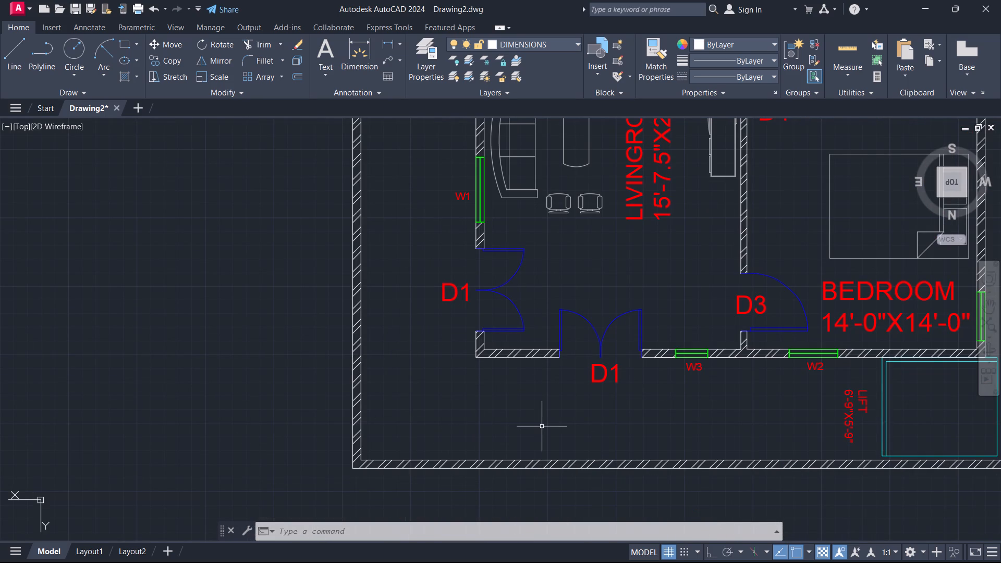
pyautogui.press('space')
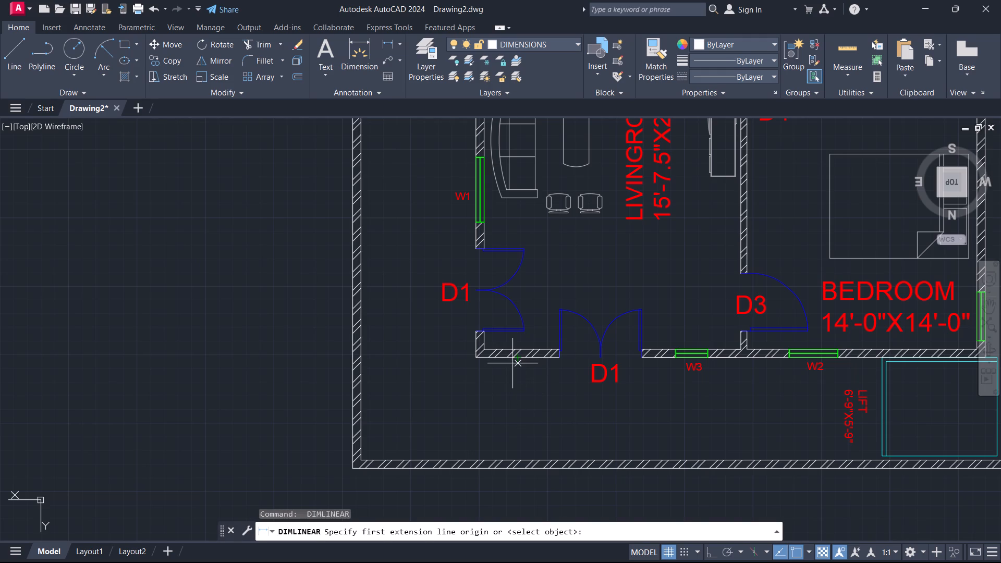
pyautogui.click(512, 359)
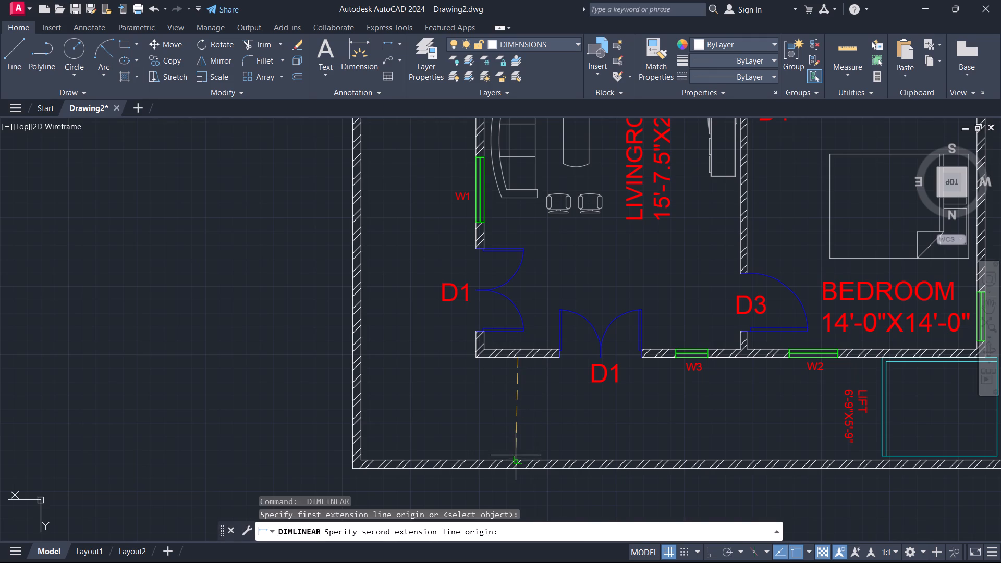
pyautogui.click(516, 455)
pyautogui.scroll(1, 531, 419)
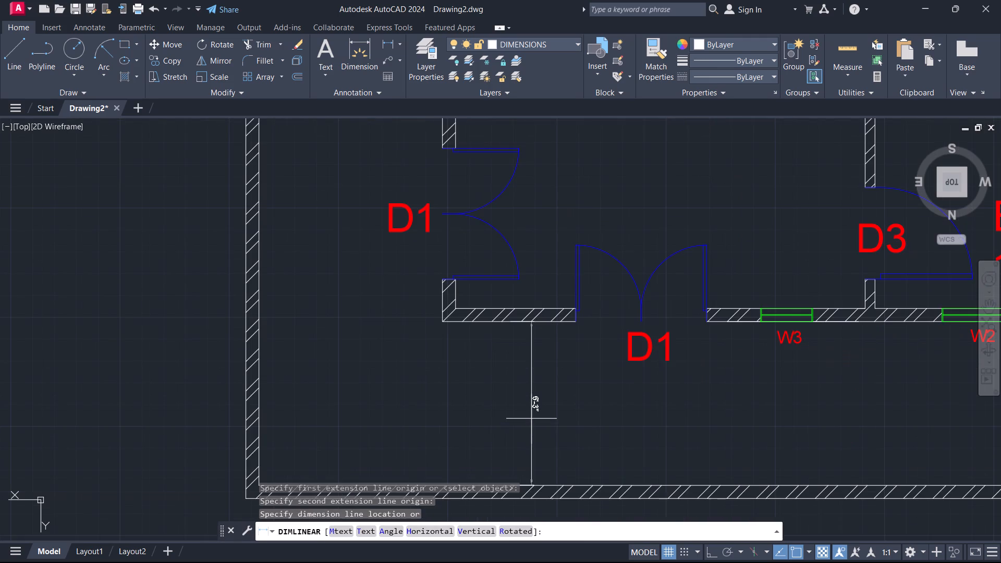
pyautogui.click(531, 419)
# Select all dimensions similar to the clearance dimension beside the second plan's D1 doors and set their text height to 6".
pyautogui.scroll(-2, 475, 400)
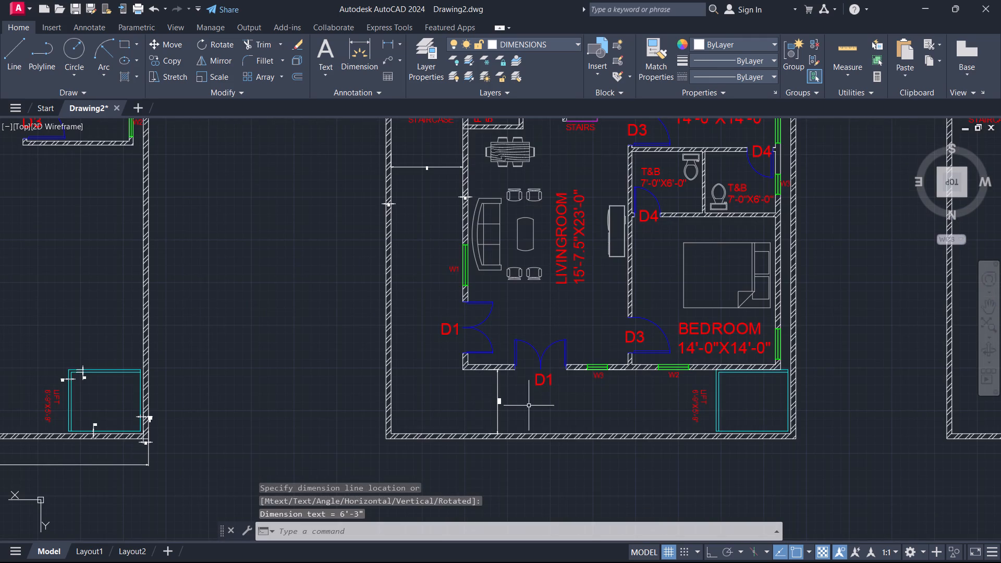
pyautogui.scroll(3, 504, 401)
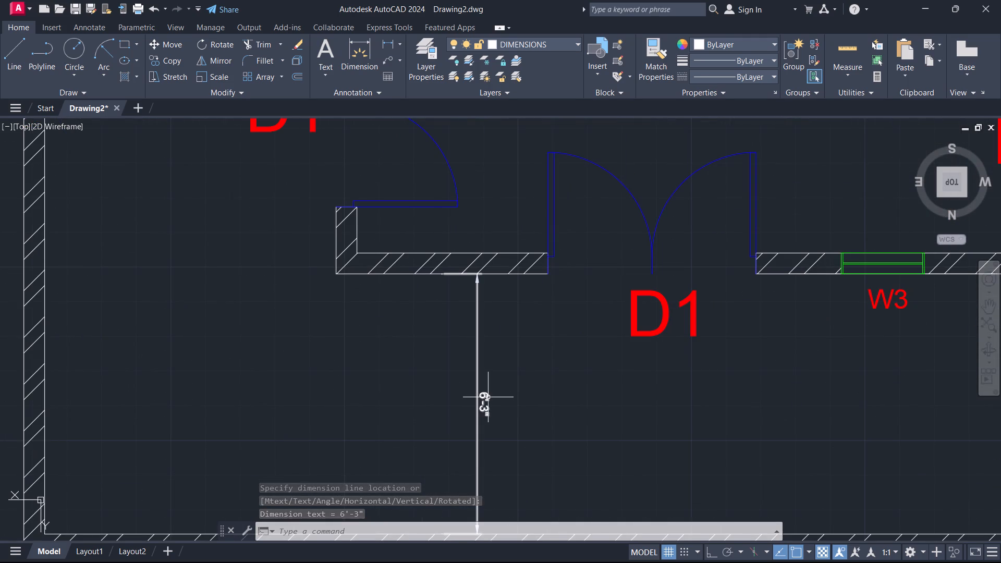
pyautogui.click(486, 397)
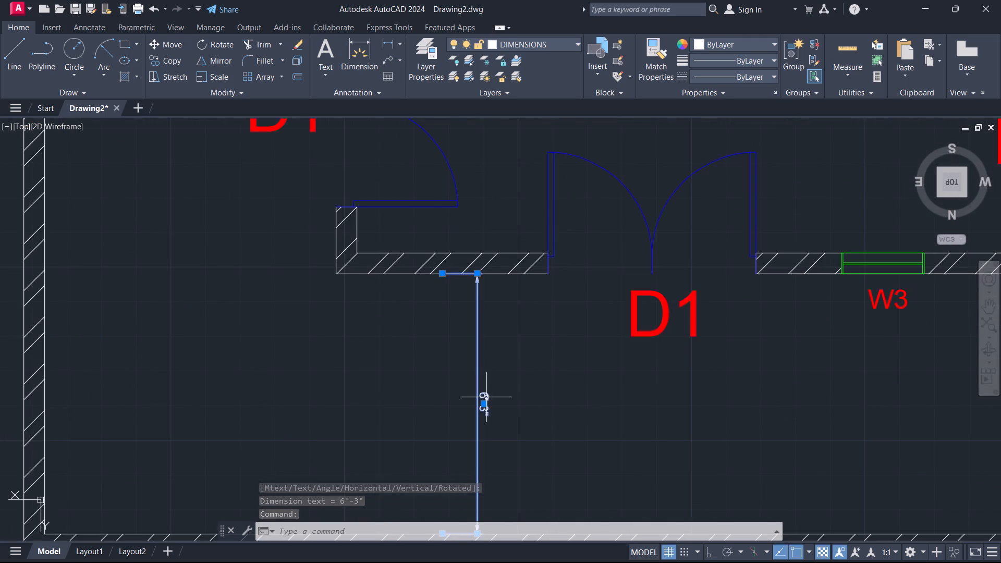
pyautogui.press('s')
pyautogui.press('a')
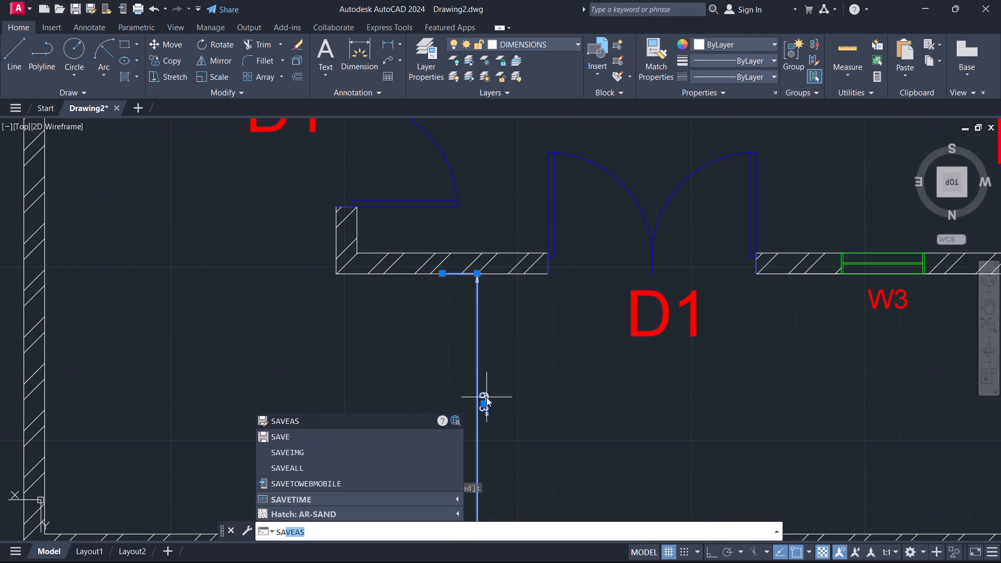
pyautogui.press('Escape')
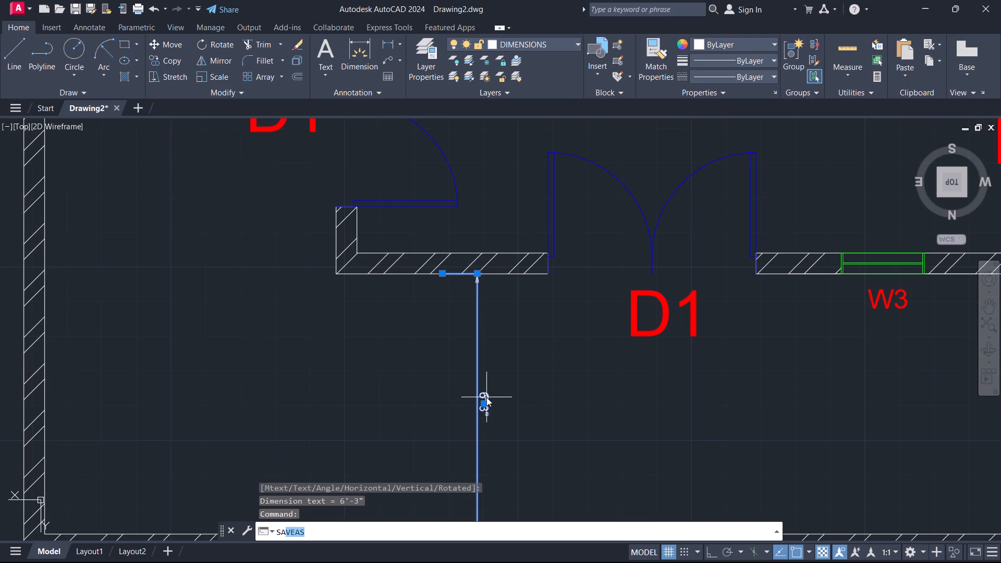
pyautogui.rightClick(486, 401)
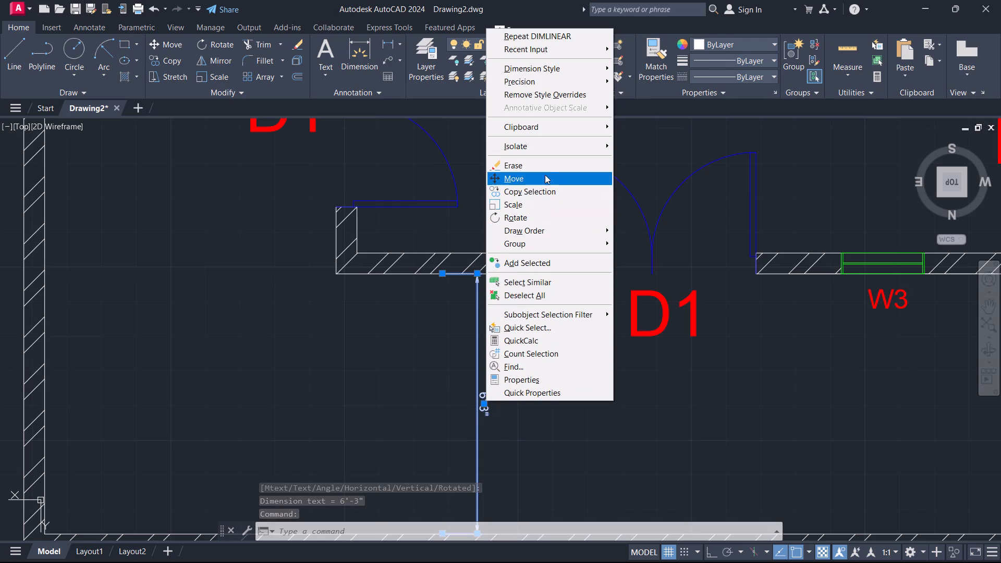
pyautogui.click(524, 282)
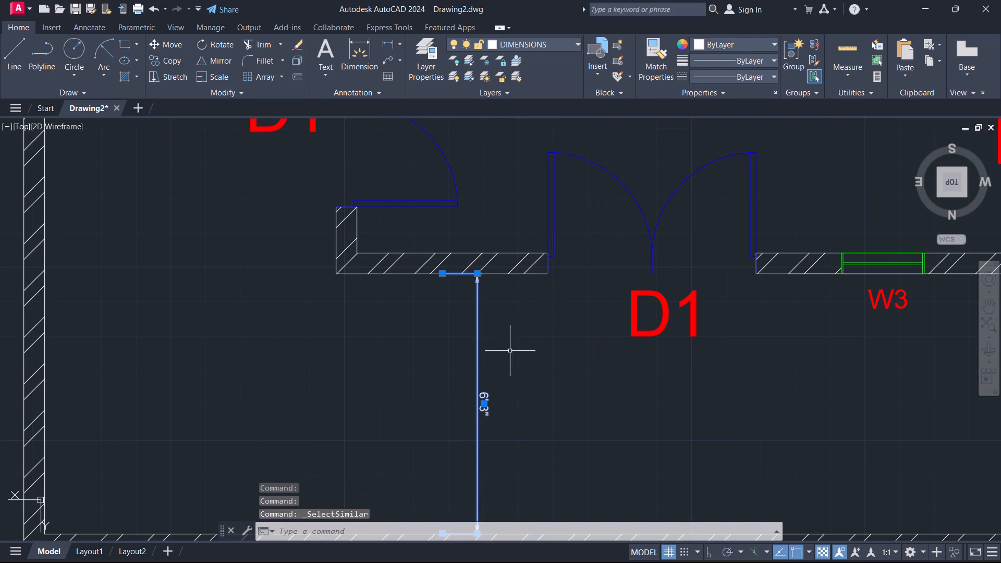
pyautogui.hotkey('ctrl', '1')
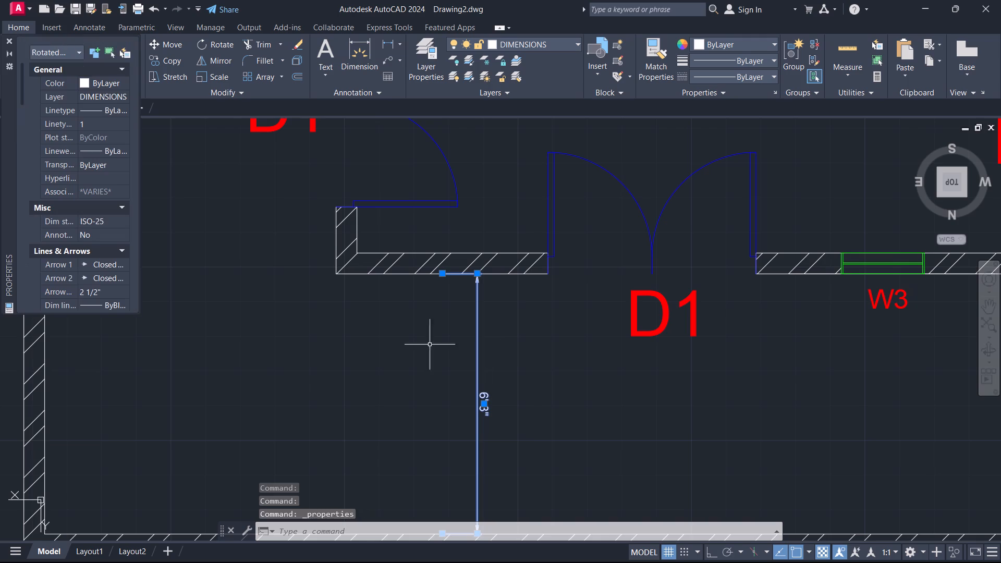
pyautogui.scroll(-3, 86, 212)
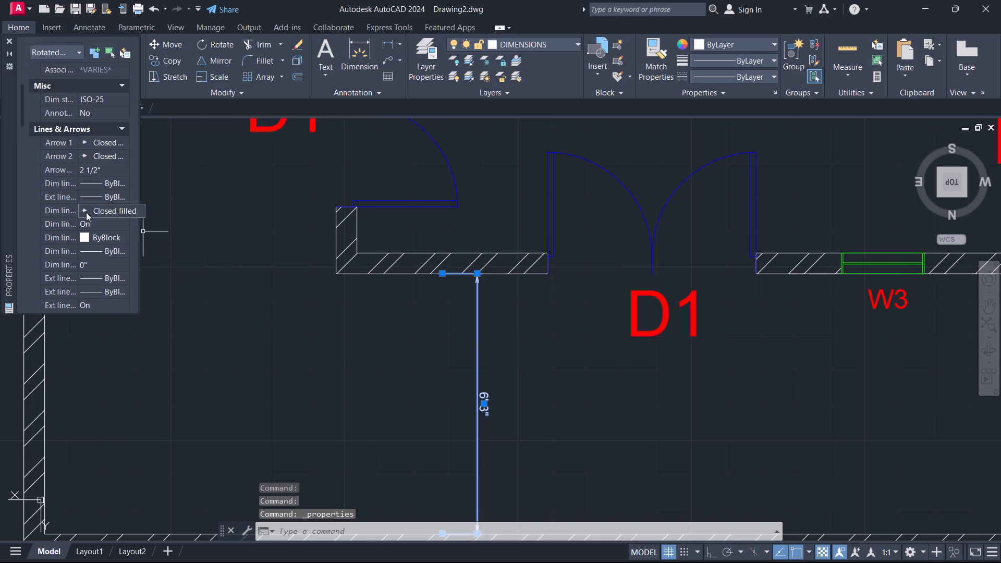
pyautogui.scroll(-6, 94, 206)
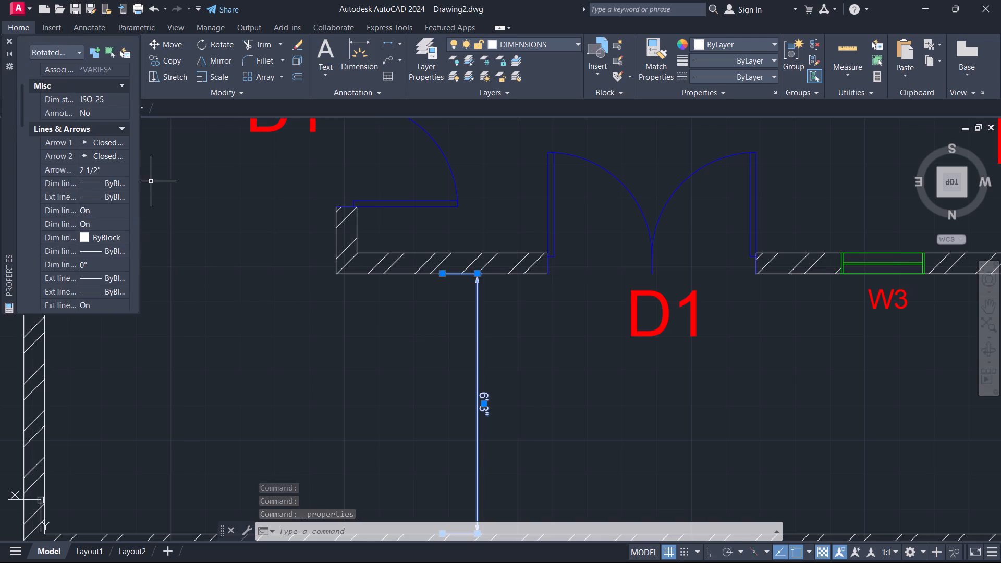
pyautogui.scroll(-4, 74, 181)
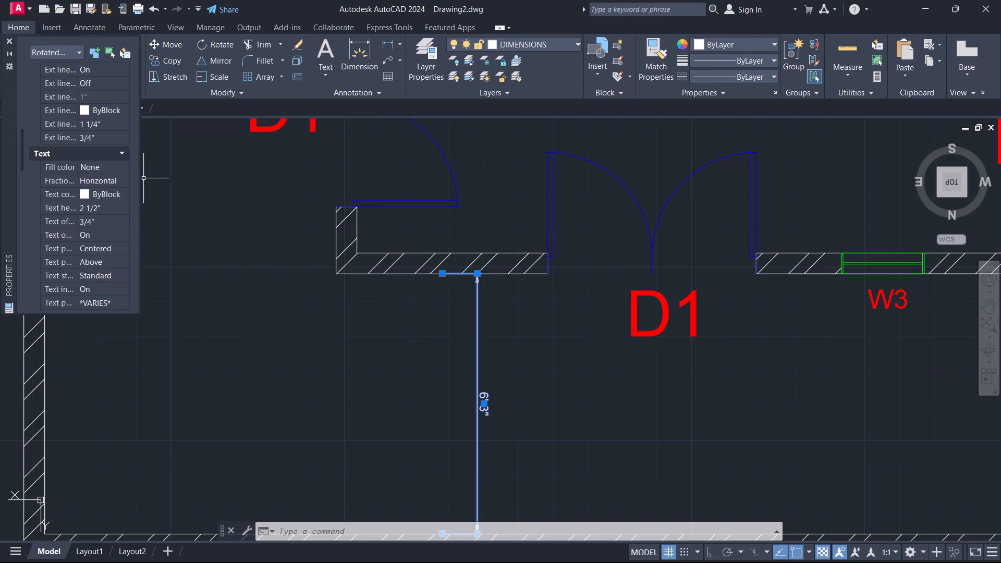
pyautogui.click(105, 210)
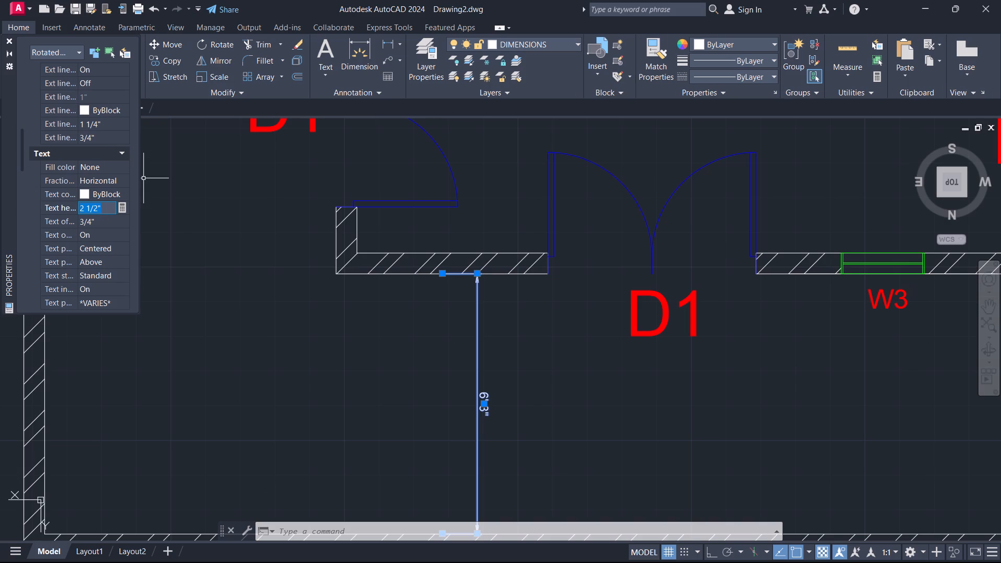
pyautogui.press('BackSpace')
pyautogui.write('6"')
pyautogui.press('Return')
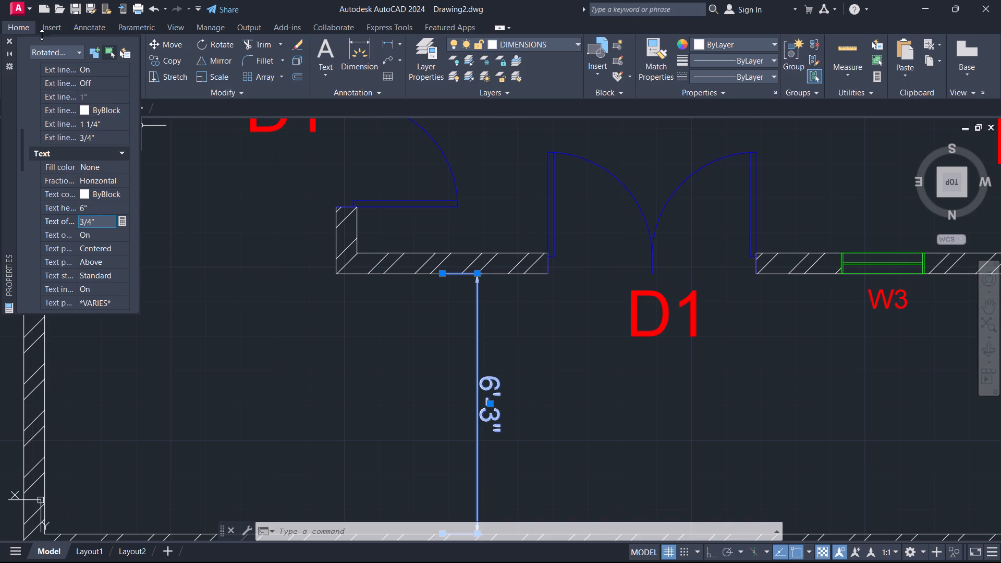
pyautogui.click(4, 36)
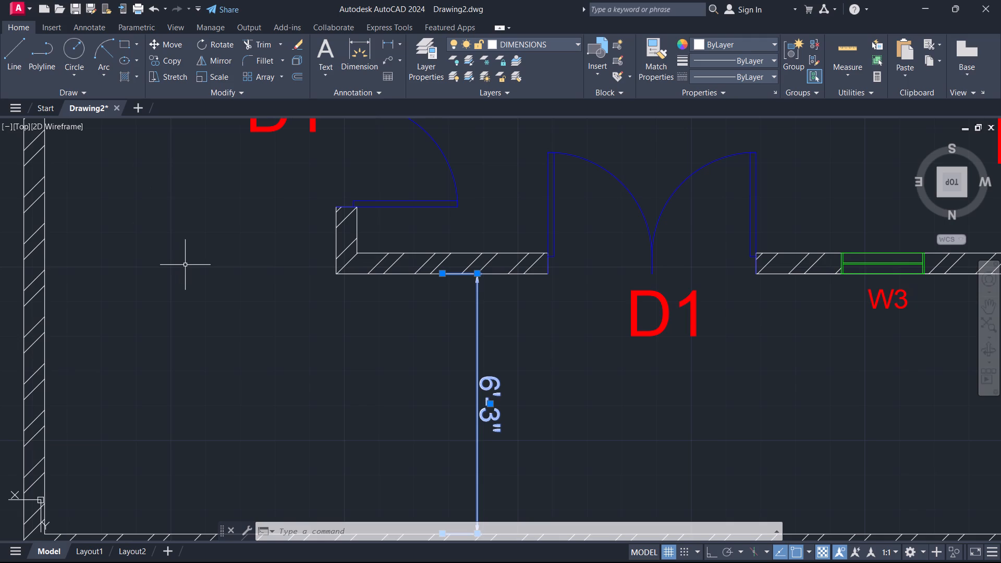
pyautogui.click(185, 265)
pyautogui.press('Escape')
pyautogui.press('Escape')
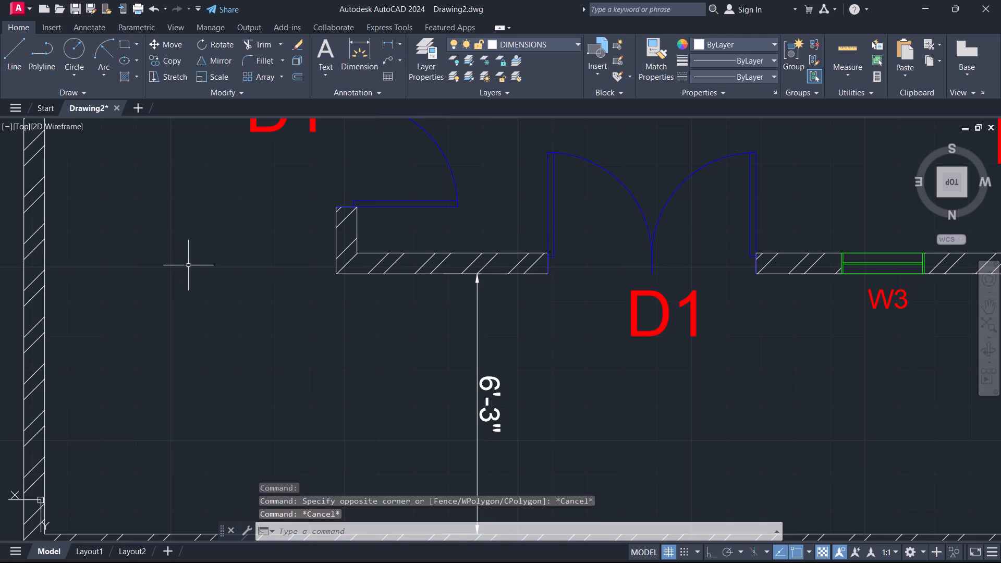
# Add a linear dimension for the second plan's front passage, from the boundary wall's inner face to the near side of the lift.
pyautogui.scroll(-1, 189, 265)
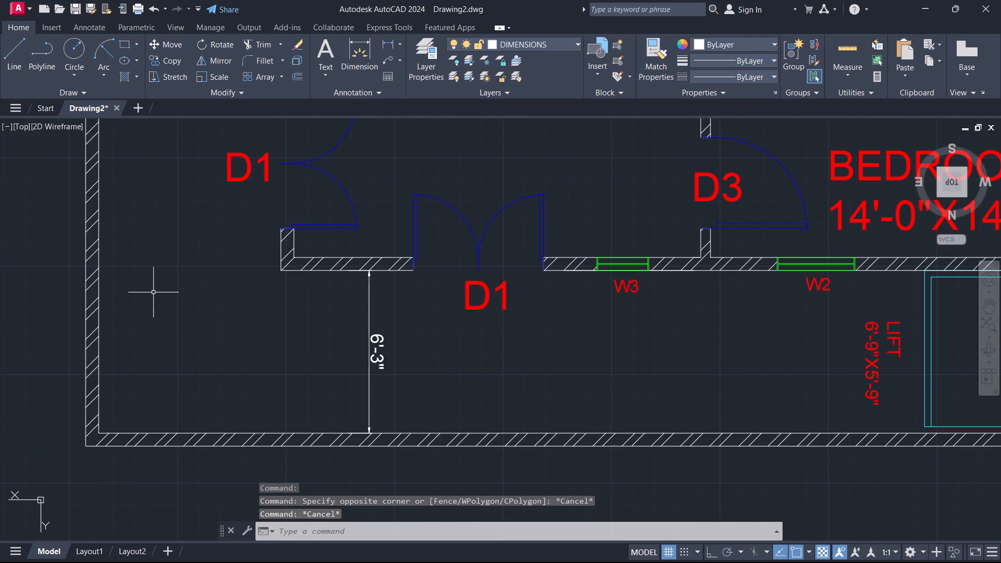
pyautogui.press('space')
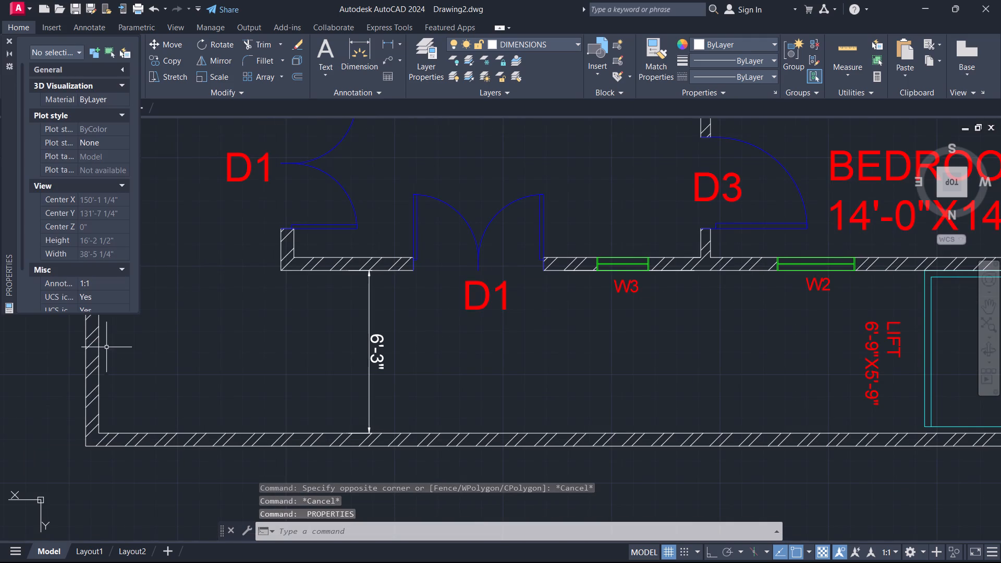
pyautogui.click(10, 43)
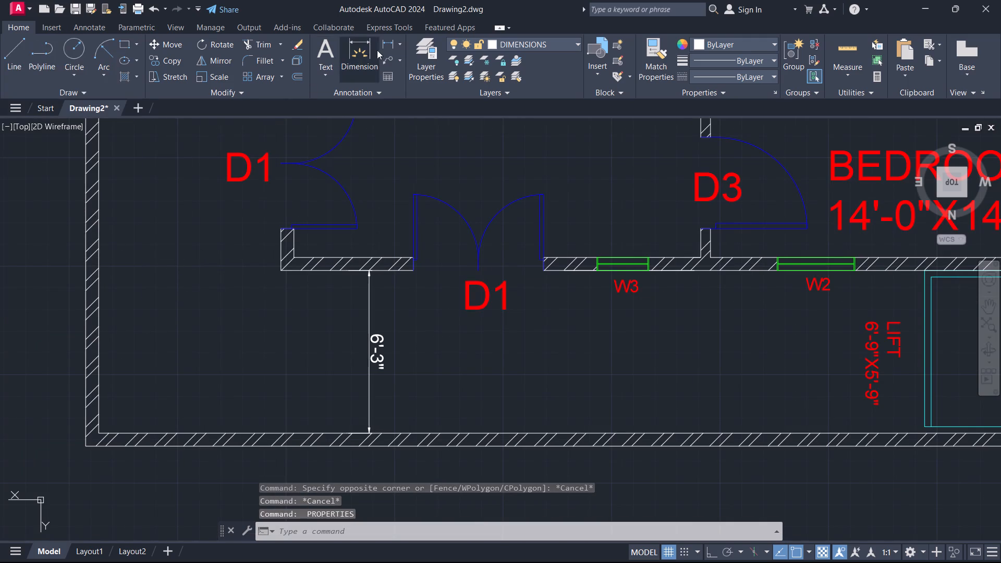
pyautogui.click(386, 43)
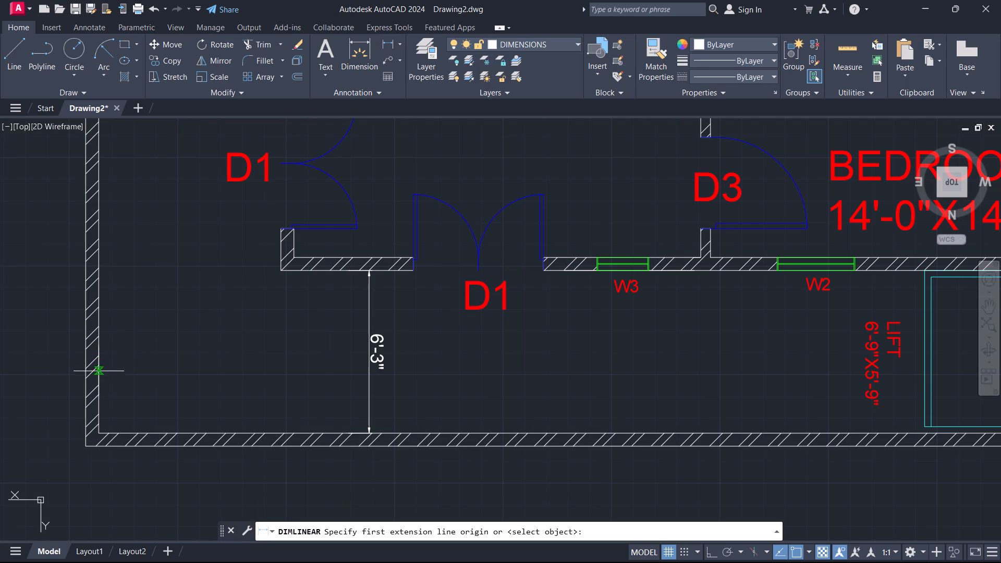
pyautogui.click(99, 375)
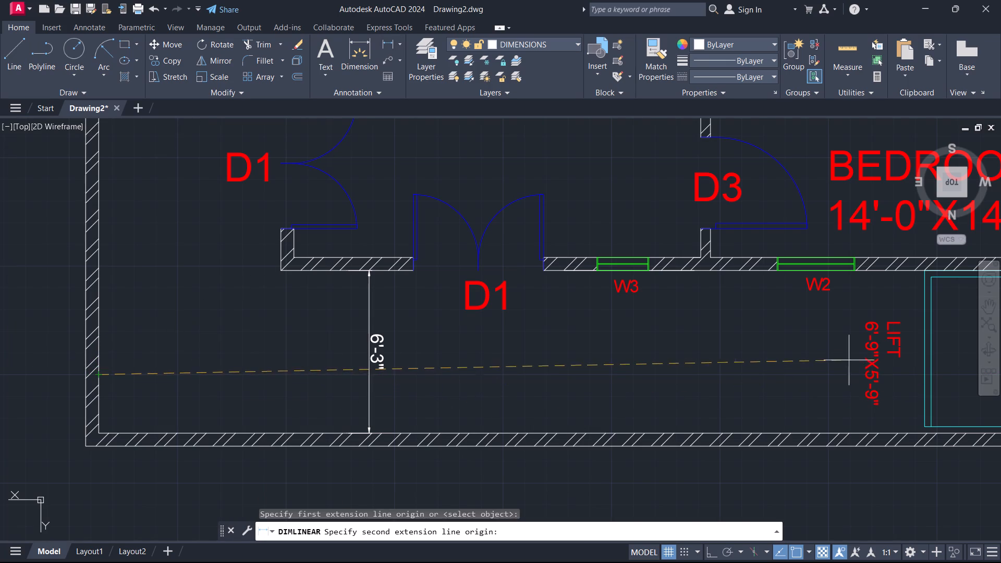
pyautogui.click(923, 374)
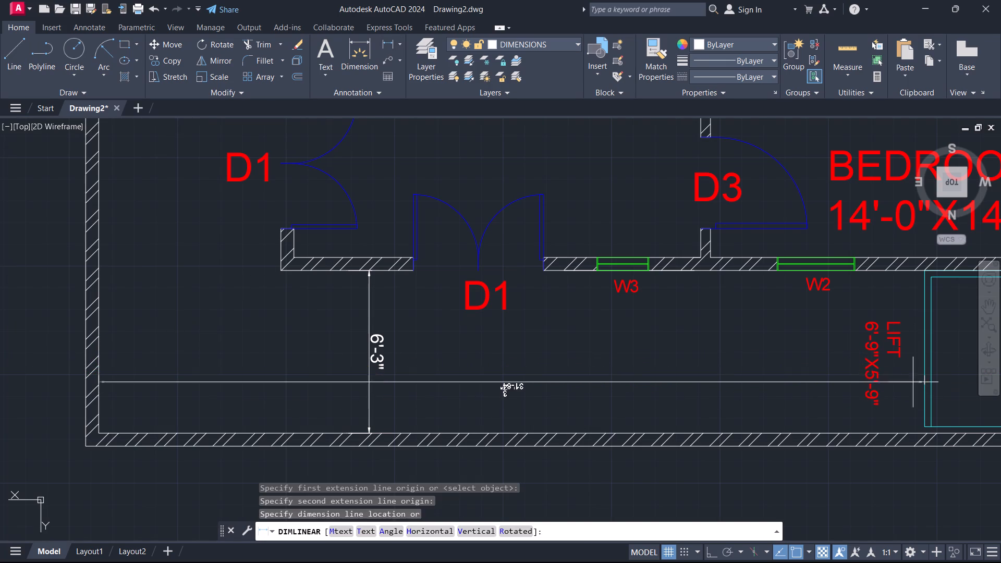
pyautogui.click(606, 375)
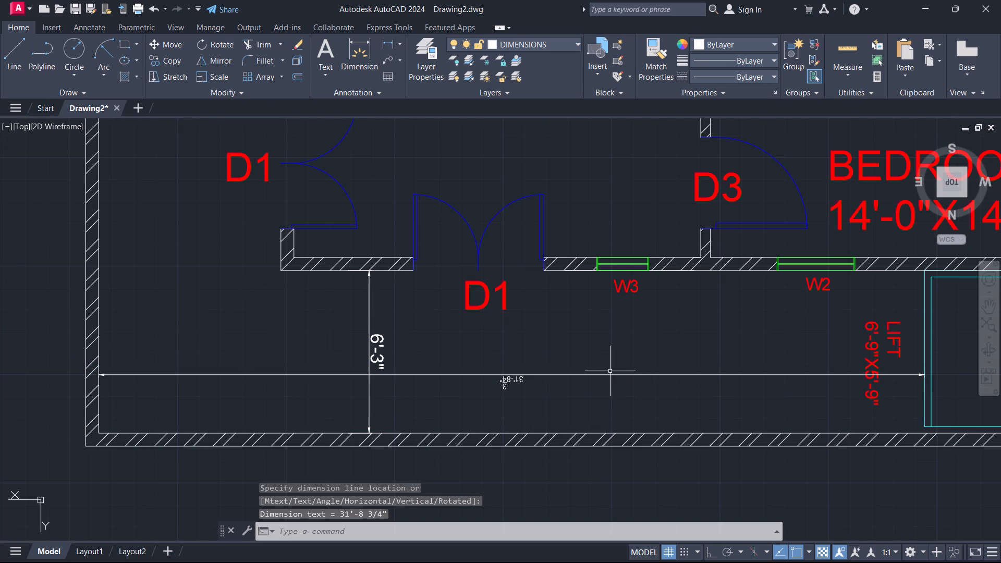
pyautogui.press('Escape')
# Add a linear dimension for the gap between the second plan's bedroom outer wall and the facing boundary wall, above the lift.
pyautogui.scroll(-2, 649, 358)
pyautogui.moveTo(665, 353); pyautogui.dragTo(457, 362, button='middle')
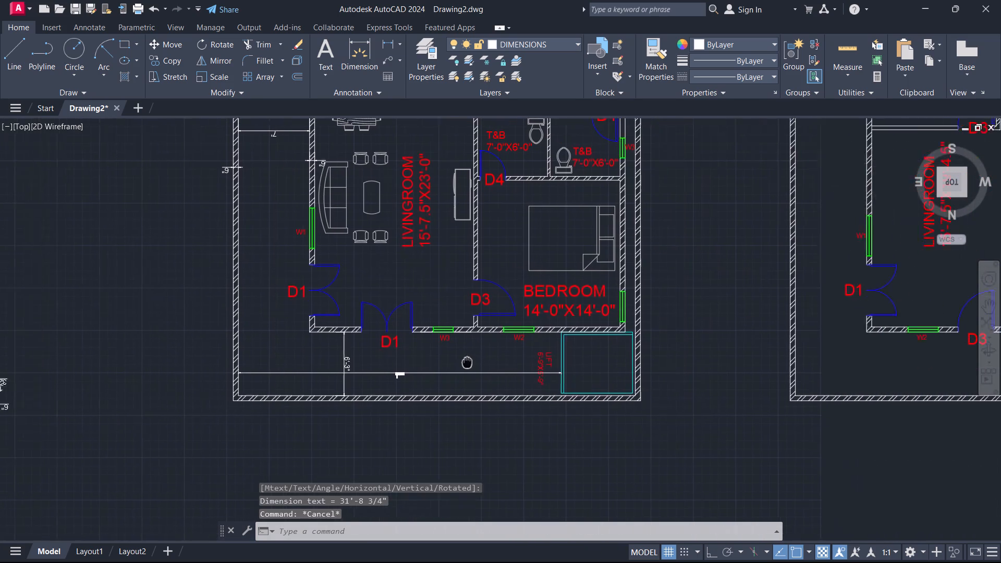
pyautogui.moveTo(457, 362); pyautogui.dragTo(444, 360, button='middle')
pyautogui.scroll(2, 636, 274)
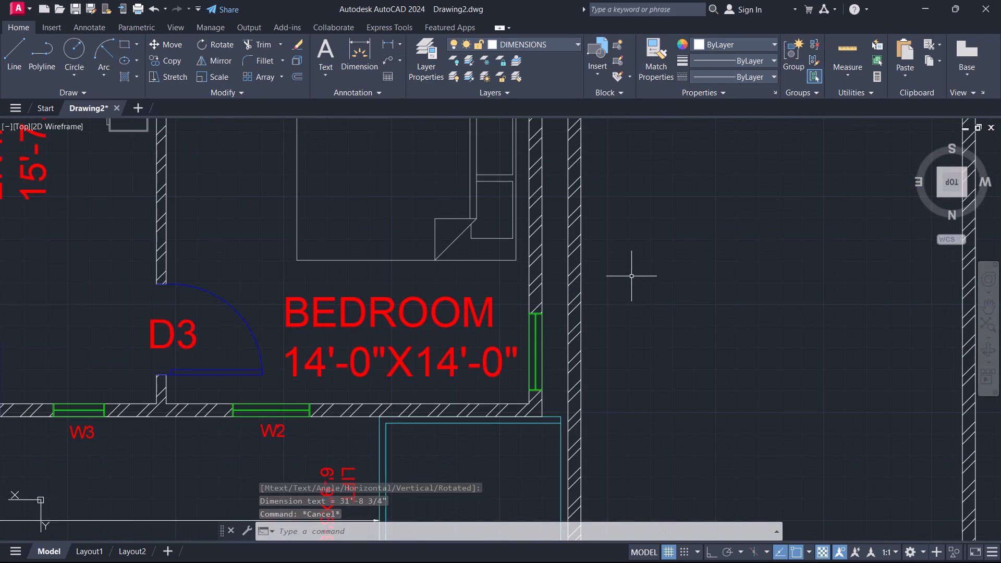
pyautogui.press('space')
pyautogui.click(541, 264)
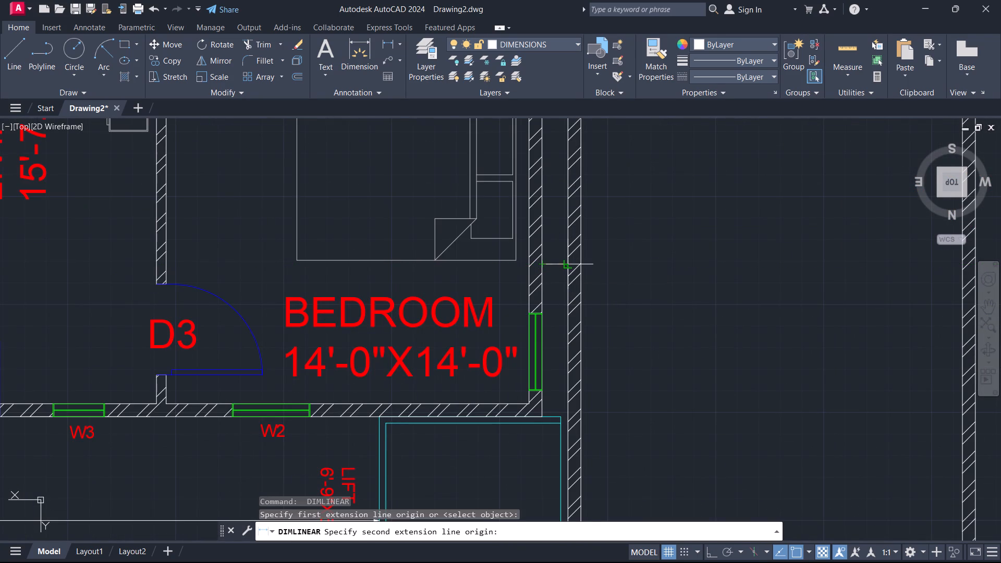
pyautogui.click(571, 261)
pyautogui.click(569, 272)
# Add linear dimensions for the thickness of the second plan's bedroom outer wall beside the bed and the boundary wall facing it.
pyautogui.scroll(-2, 662, 244)
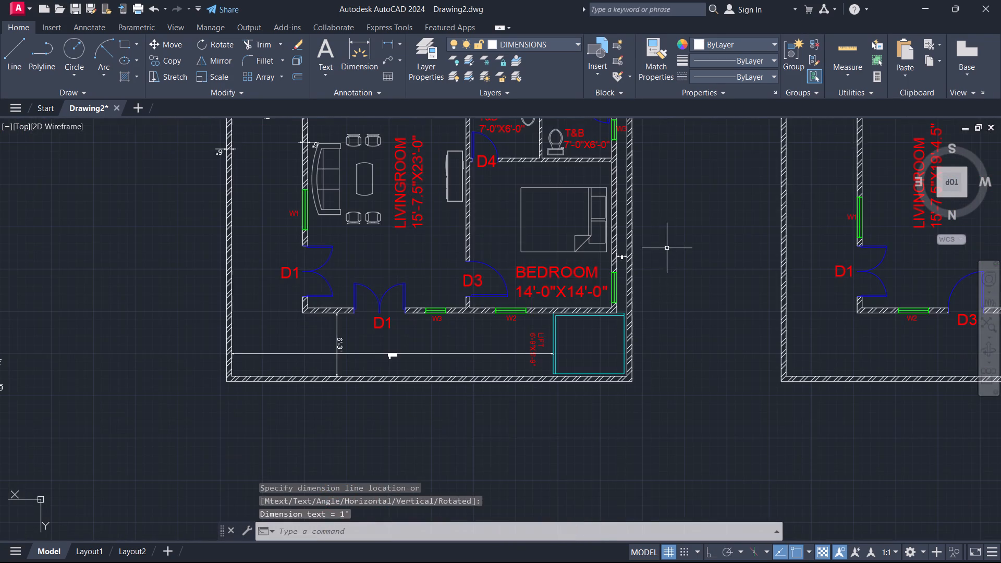
pyautogui.moveTo(675, 253); pyautogui.dragTo(691, 383, button='middle')
pyautogui.scroll(1, 497, 353)
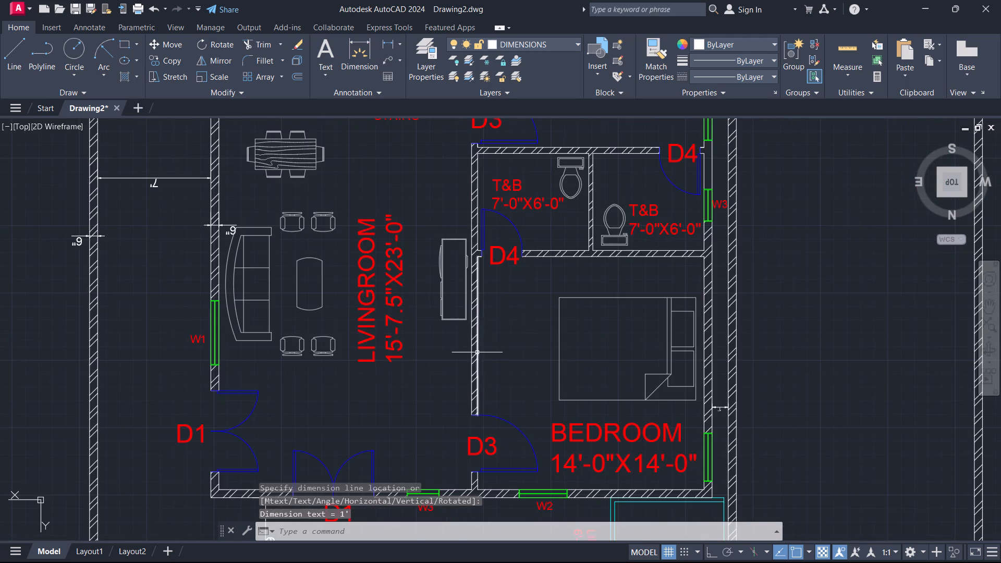
pyautogui.scroll(3, 478, 353)
pyautogui.scroll(-2, 663, 323)
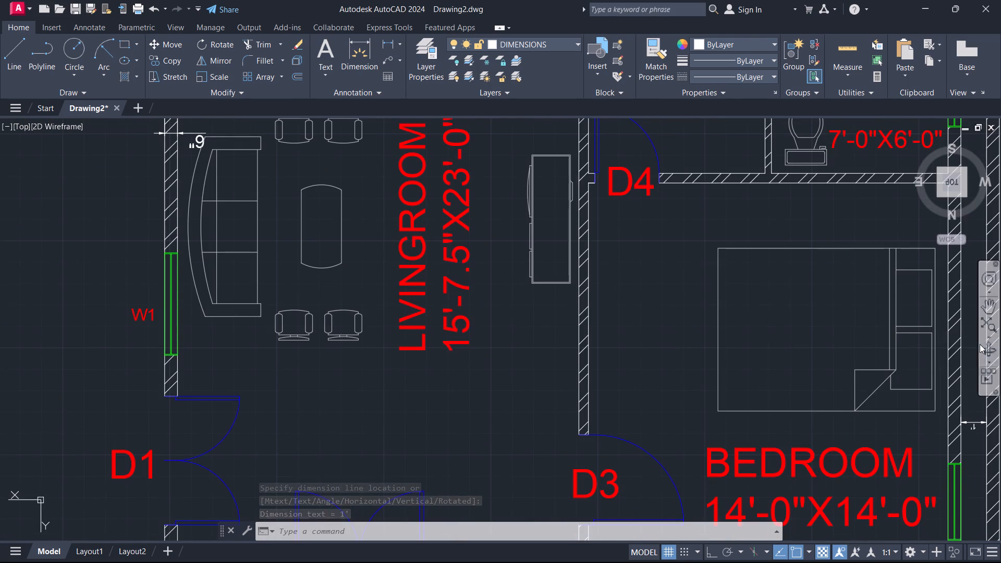
pyautogui.moveTo(874, 339); pyautogui.dragTo(613, 304, button='middle')
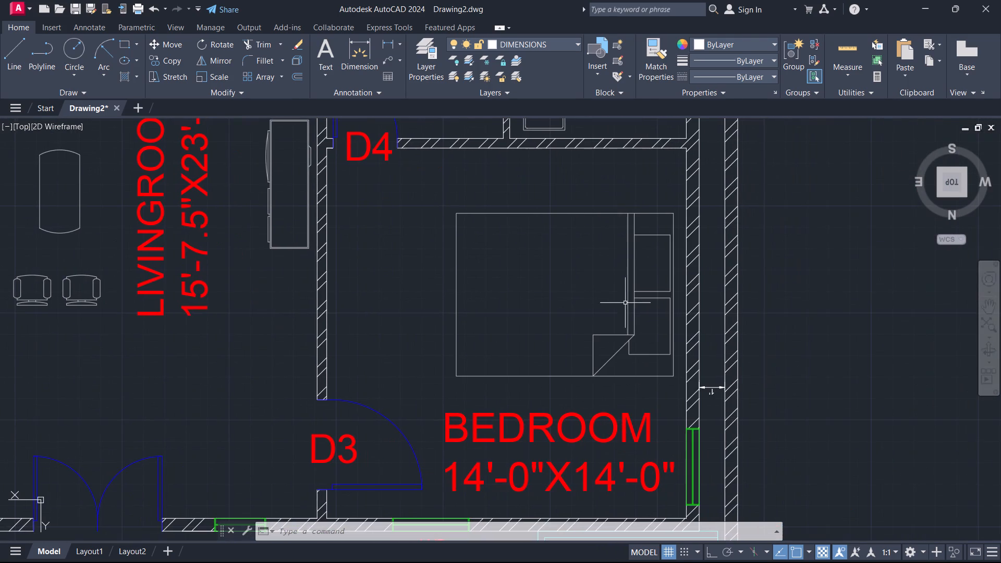
pyautogui.scroll(1, 706, 305)
pyautogui.press('space')
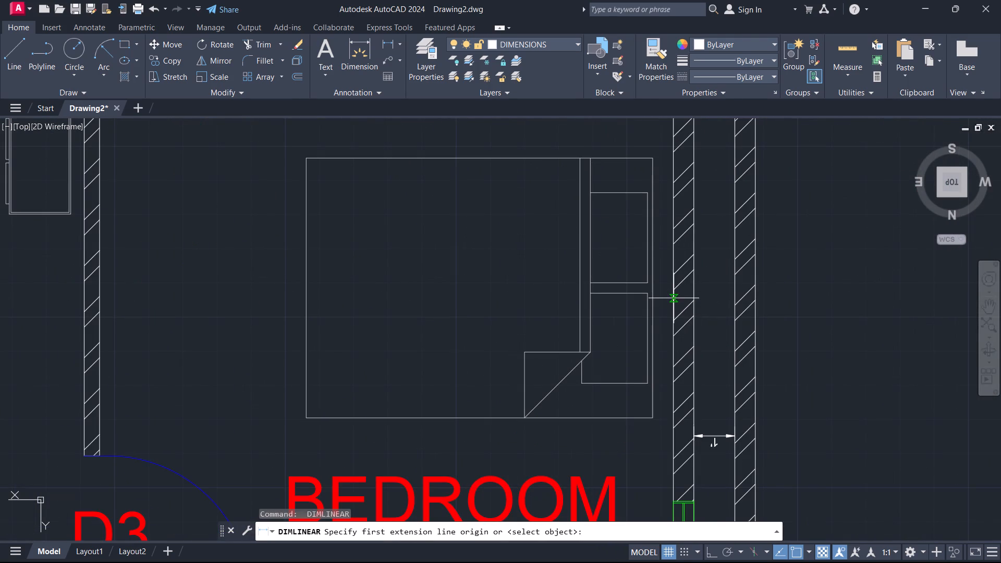
pyautogui.click(674, 298)
pyautogui.click(693, 295)
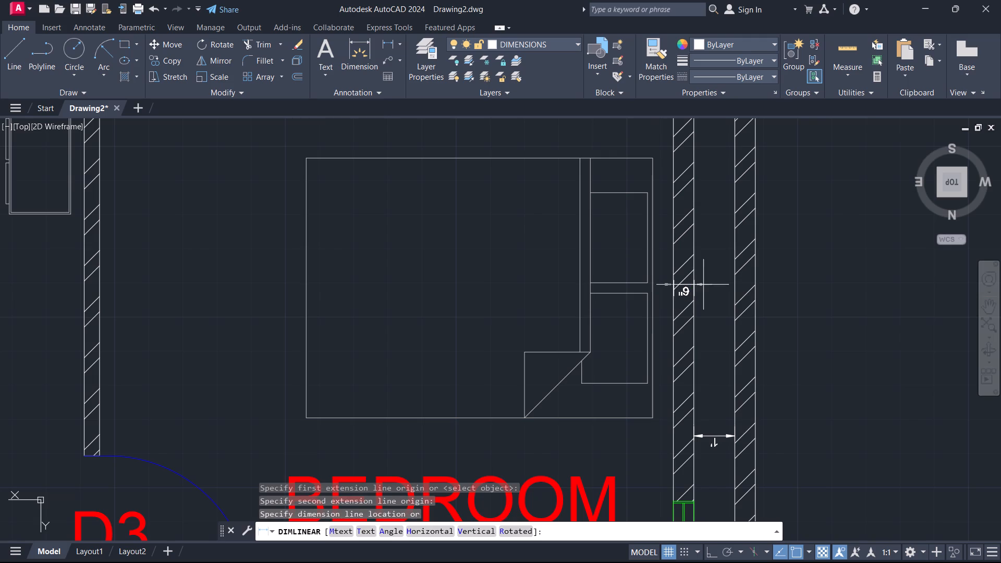
pyautogui.click(707, 285)
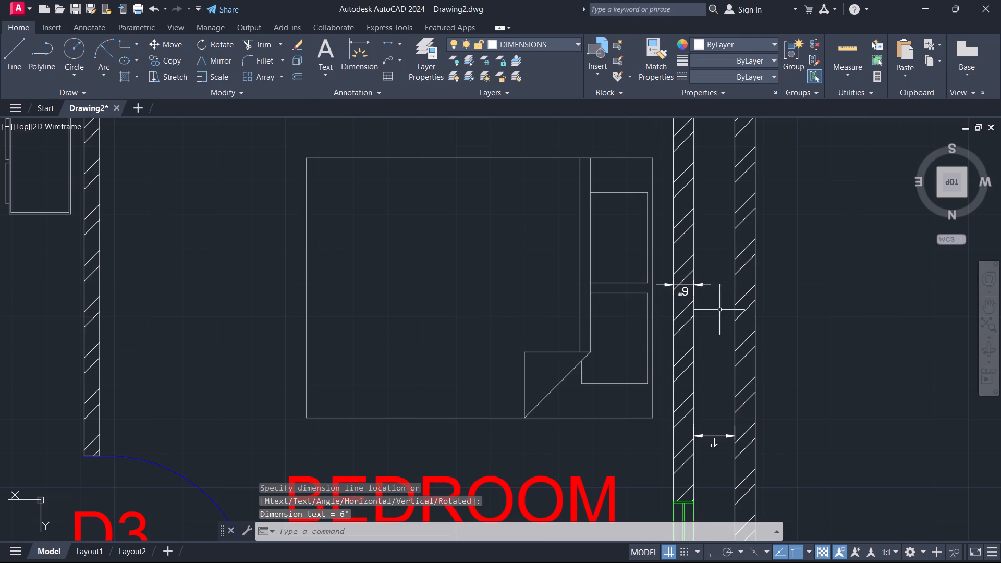
pyautogui.press('space')
pyautogui.click(736, 285)
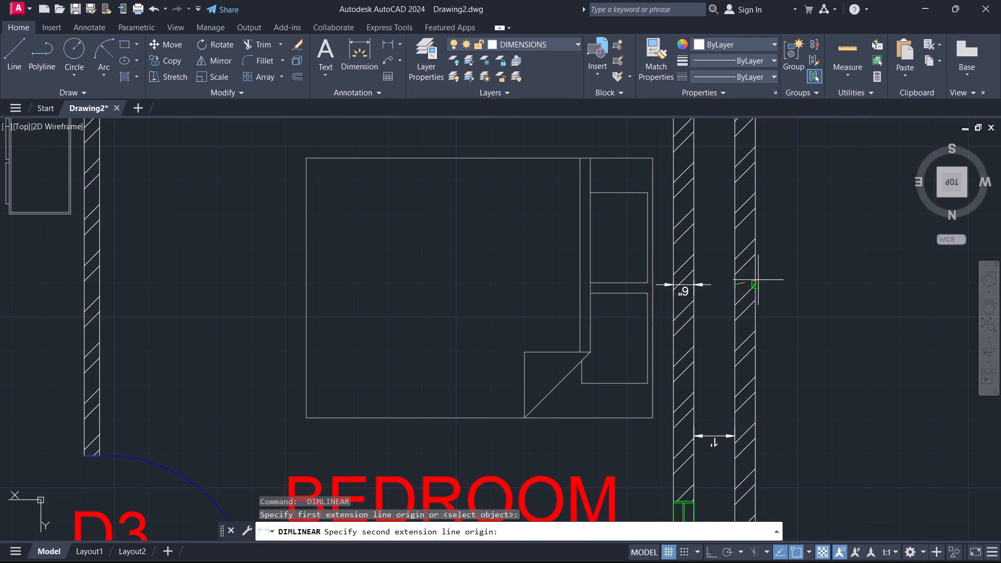
pyautogui.click(758, 280)
pyautogui.click(787, 275)
# Add a linear dimension for the thickness of the partition wall between the second plan's living room and bedroom.
pyautogui.moveTo(390, 276); pyautogui.dragTo(724, 307, button='middle')
pyautogui.press('space')
pyautogui.click(418, 276)
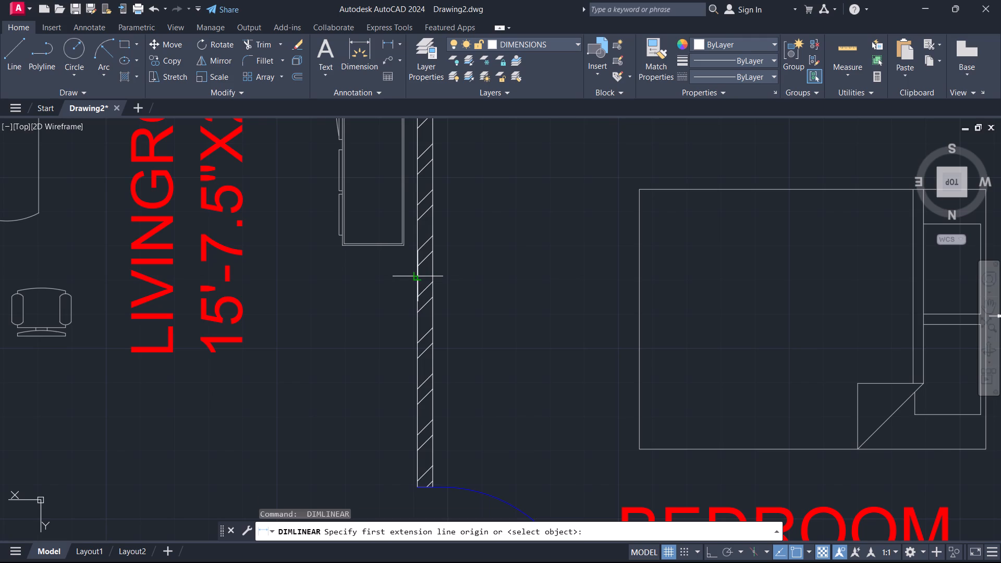
pyautogui.click(435, 273)
pyautogui.click(484, 264)
pyautogui.scroll(-4, 547, 271)
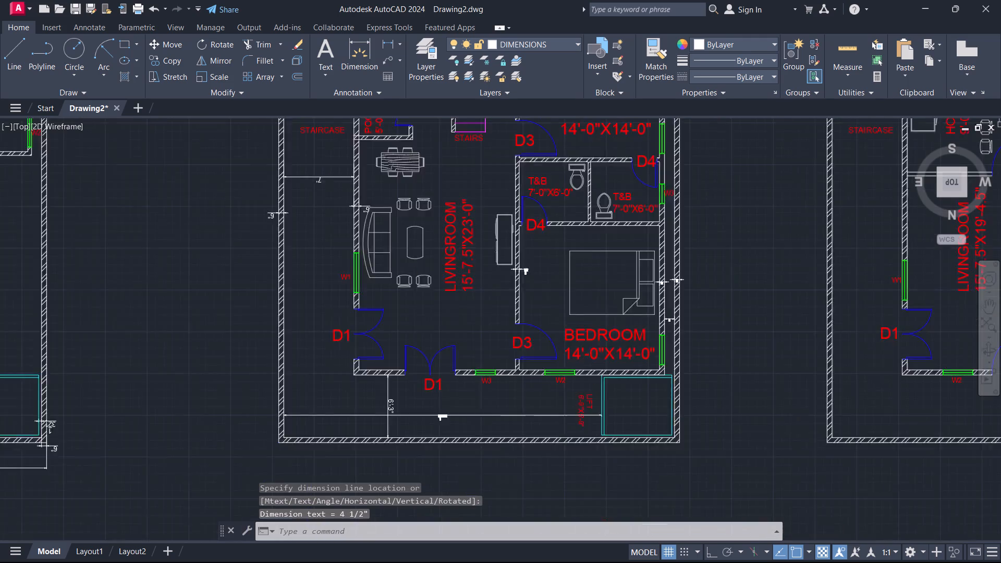
# Add a linear dimension for the thickness of the second plan's wall between the toilets and the lower bedroom, beside door D4.
pyautogui.moveTo(553, 265); pyautogui.dragTo(447, 344, button='middle')
pyautogui.scroll(5, 451, 322)
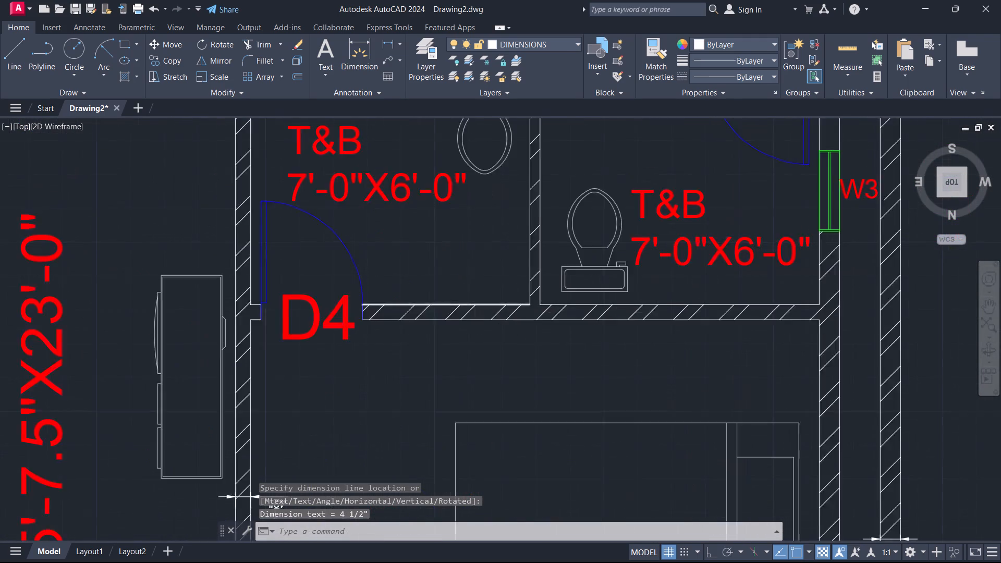
pyautogui.press('space')
pyautogui.click(495, 304)
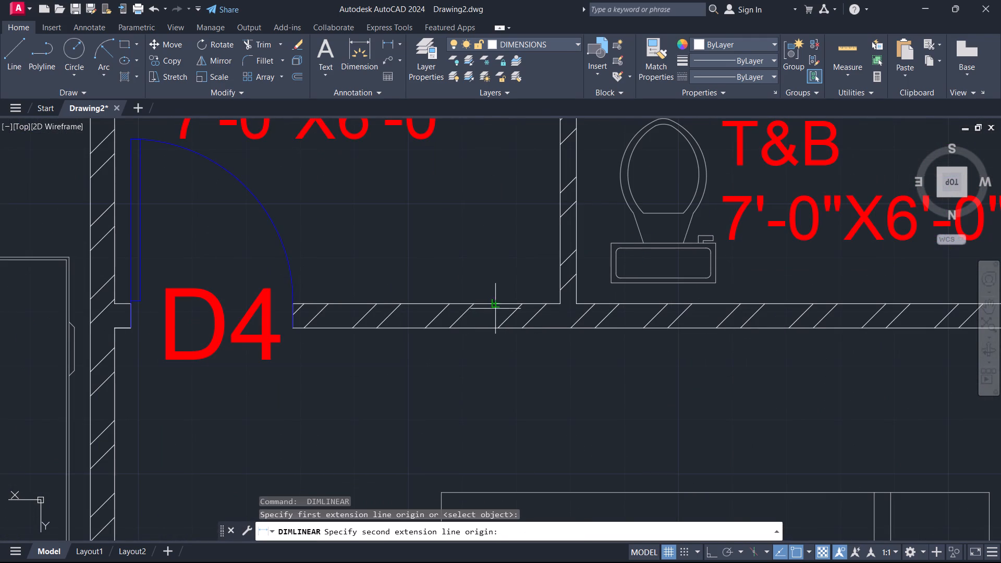
pyautogui.click(493, 328)
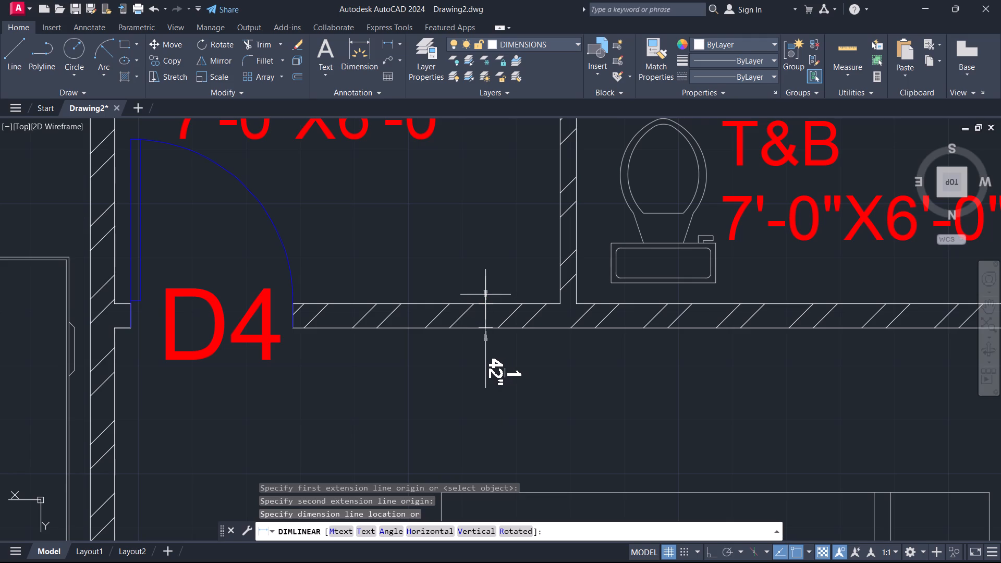
pyautogui.click(479, 286)
# Add a linear dimension for the thickness of the second plan's wall between the toilets and the upper bedroom, near door D3.
pyautogui.moveTo(500, 243); pyautogui.dragTo(475, 399, button='middle')
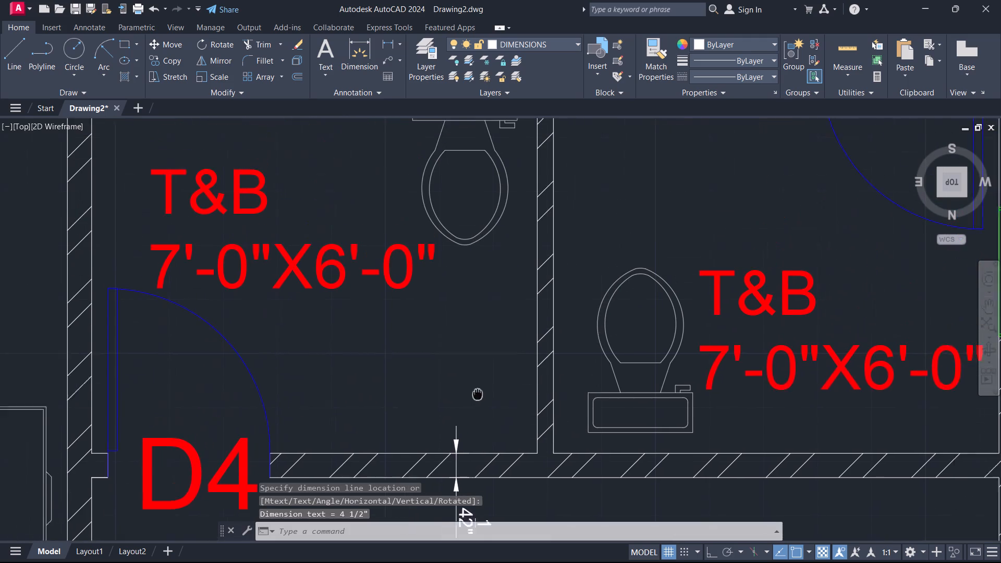
pyautogui.moveTo(475, 399); pyautogui.dragTo(469, 425, button='middle')
pyautogui.moveTo(616, 248); pyautogui.dragTo(653, 431, button='middle')
pyautogui.press('space')
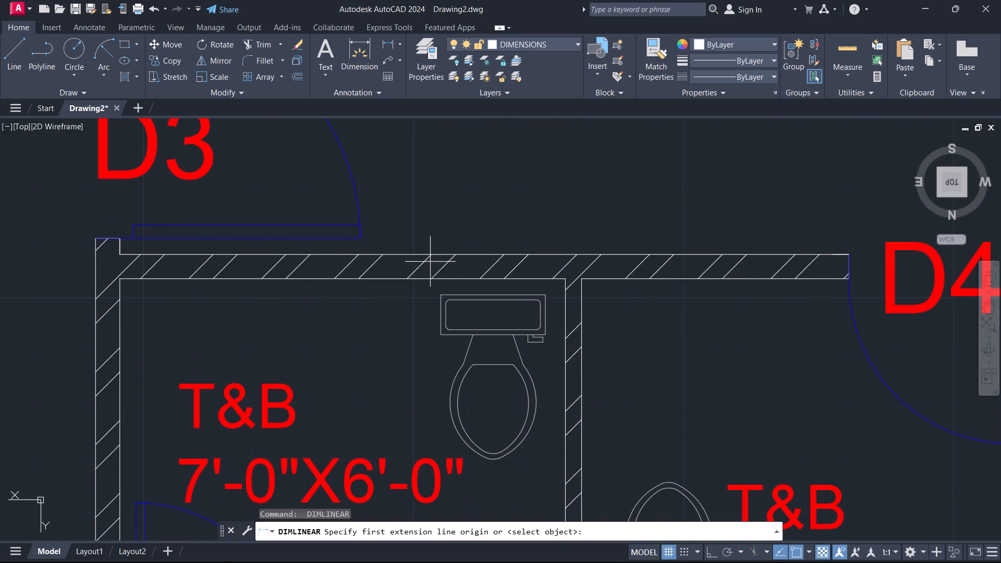
pyautogui.click(410, 252)
pyautogui.click(407, 281)
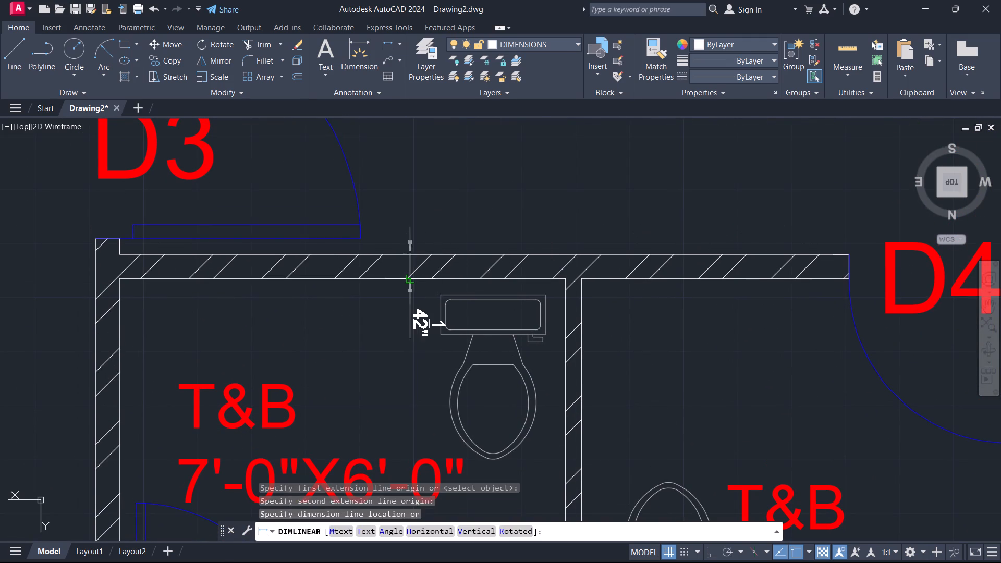
pyautogui.click(396, 290)
# Add a linear dimension for the thickness of the partition wall between the second plan's two toilets.
pyautogui.press('space')
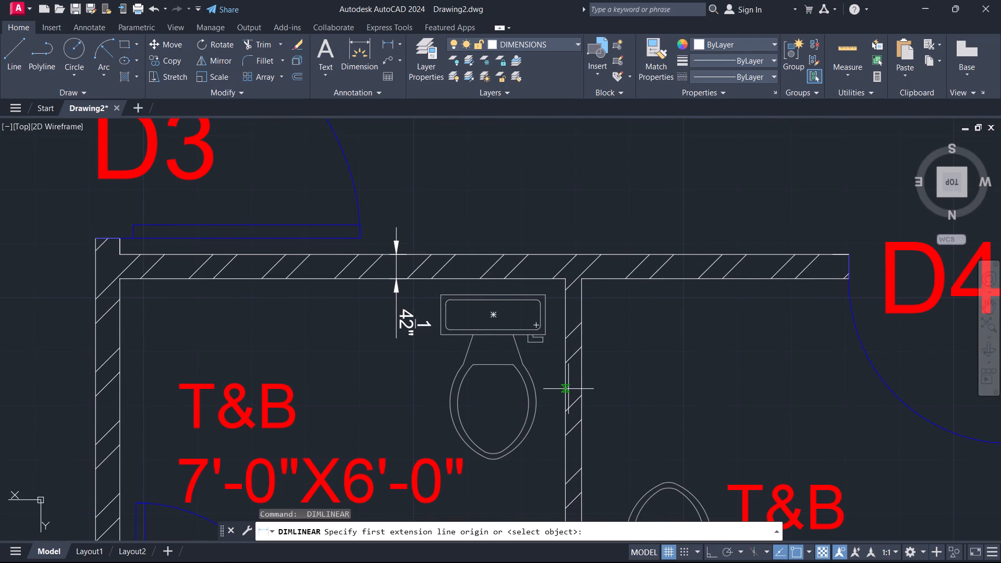
pyautogui.click(565, 388)
pyautogui.click(580, 382)
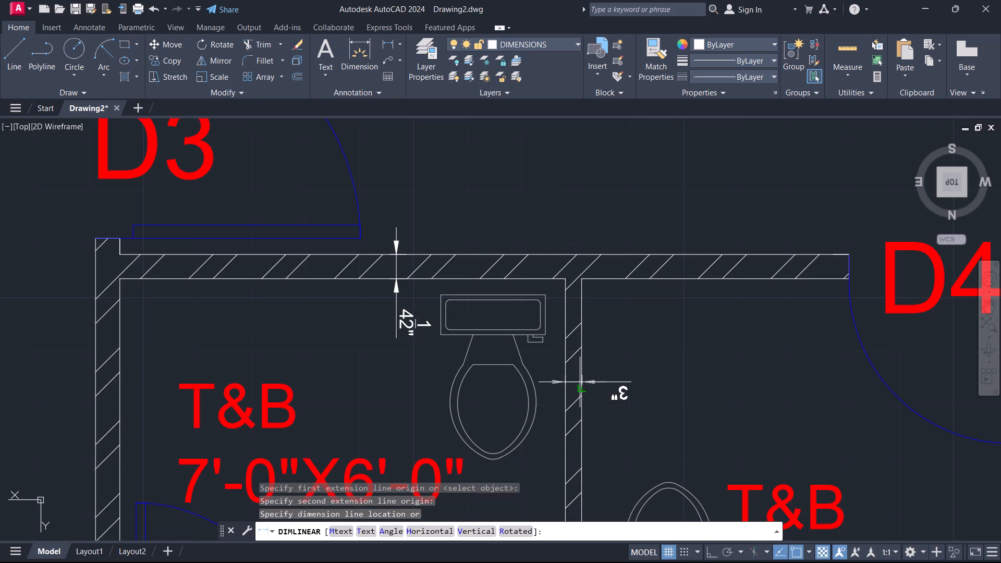
pyautogui.click(603, 361)
# Add a linear dimension for the gap between the second plan's upper outer wall and the boundary wall, near the internal stairs.
pyautogui.scroll(-3, 666, 342)
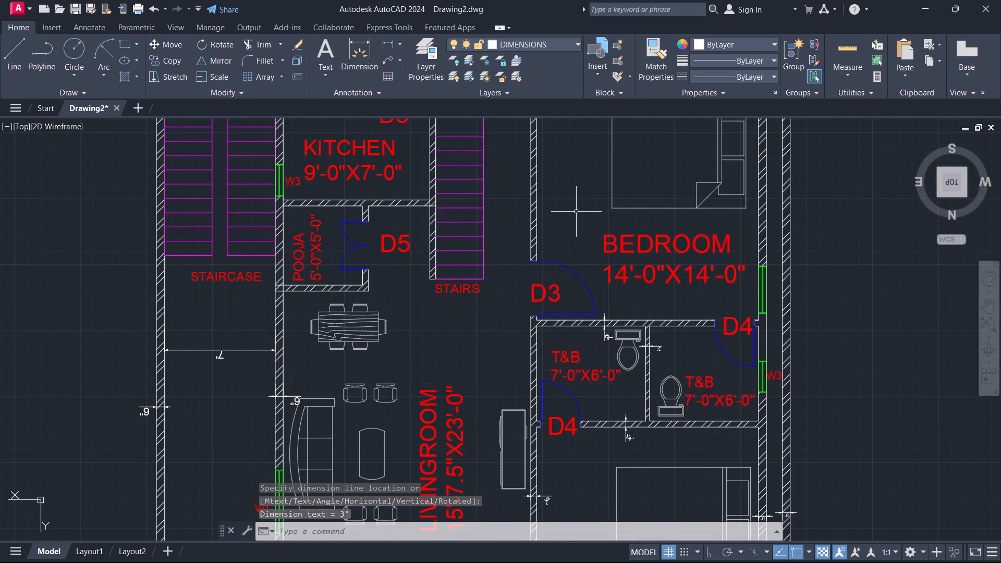
pyautogui.scroll(-1, 576, 212)
pyautogui.moveTo(576, 212); pyautogui.dragTo(601, 352, button='middle')
pyautogui.scroll(3, 547, 272)
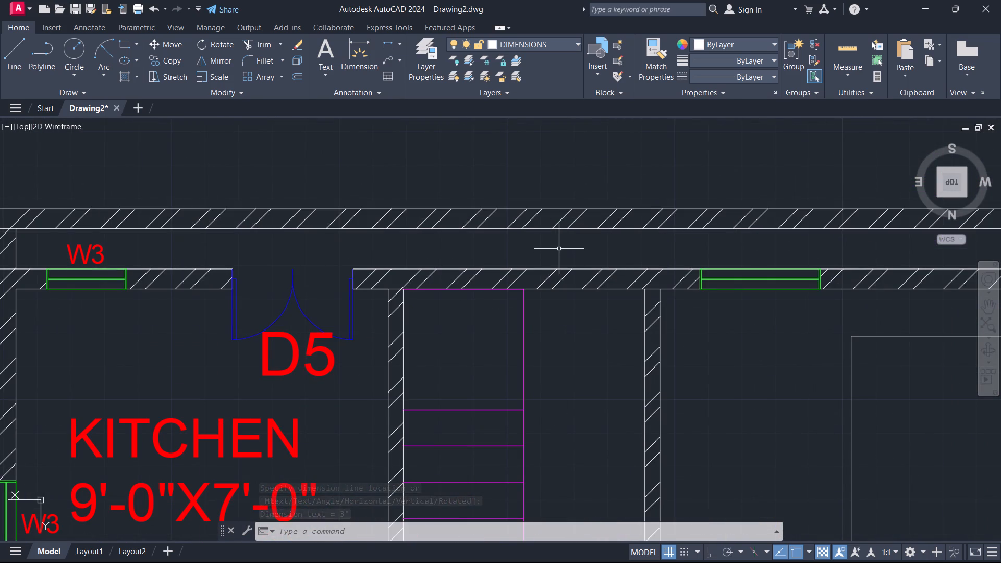
pyautogui.press('space')
pyautogui.click(568, 230)
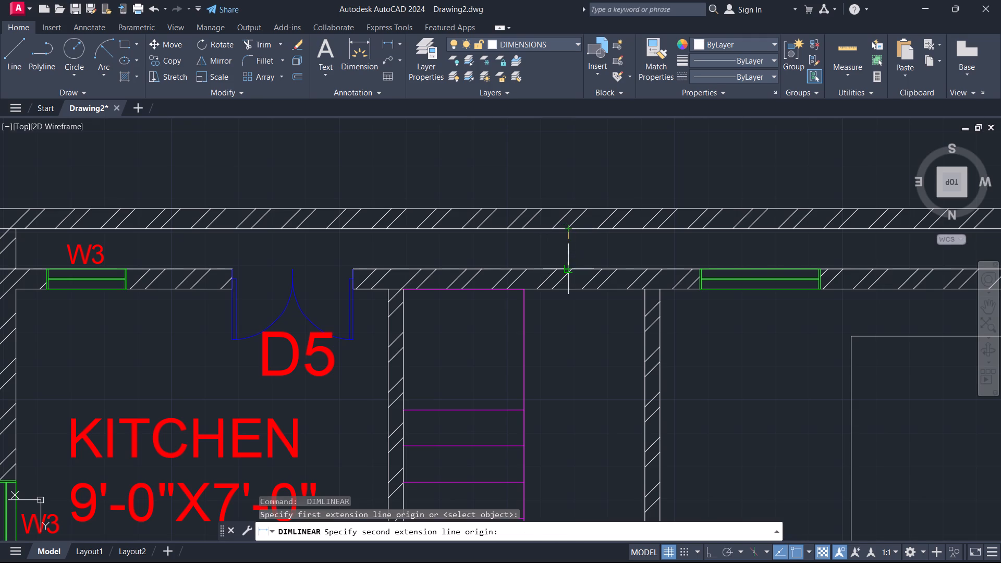
pyautogui.click(569, 266)
pyautogui.click(588, 256)
# Add a linear dimension for the passage width between the second plan's internal stairs and the upper bedroom wall.
pyautogui.press('space')
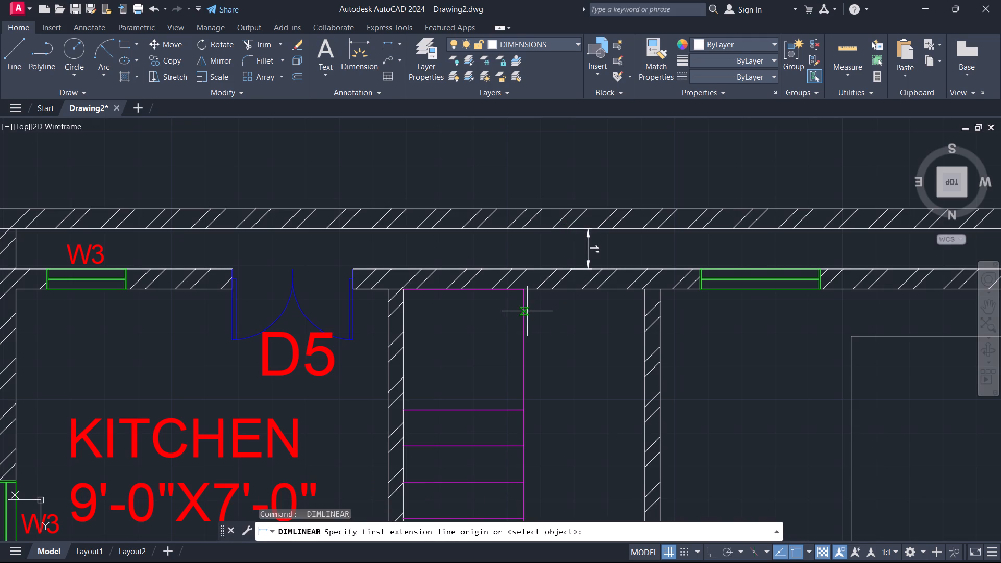
pyautogui.click(527, 311)
pyautogui.click(643, 312)
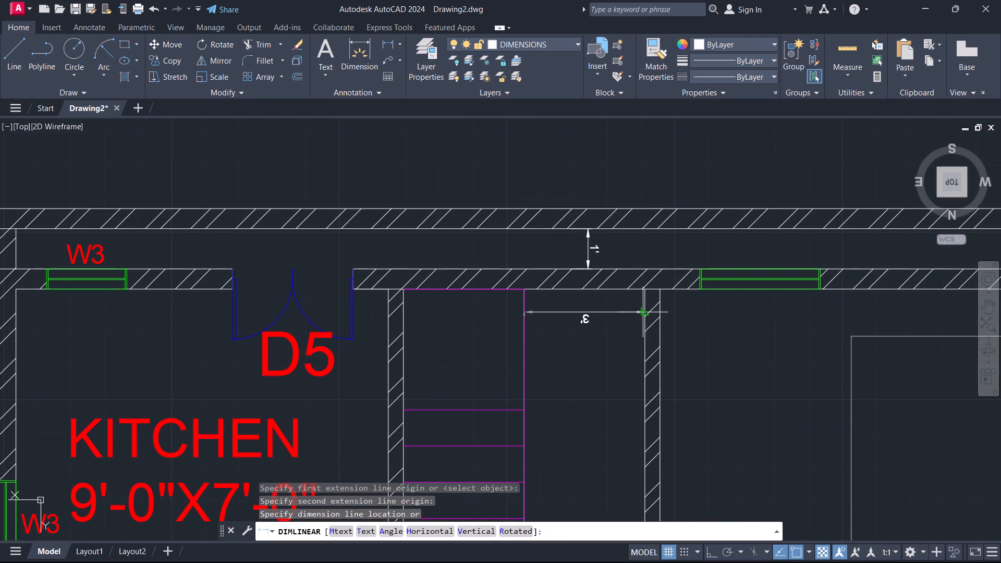
pyautogui.click(632, 320)
# Add a linear dimension for the full length of the second plan's internal stairs, placed in the passage beside them.
pyautogui.scroll(-2, 631, 290)
pyautogui.moveTo(605, 358); pyautogui.dragTo(597, 286, button='middle')
pyautogui.press('space')
pyautogui.click(597, 222)
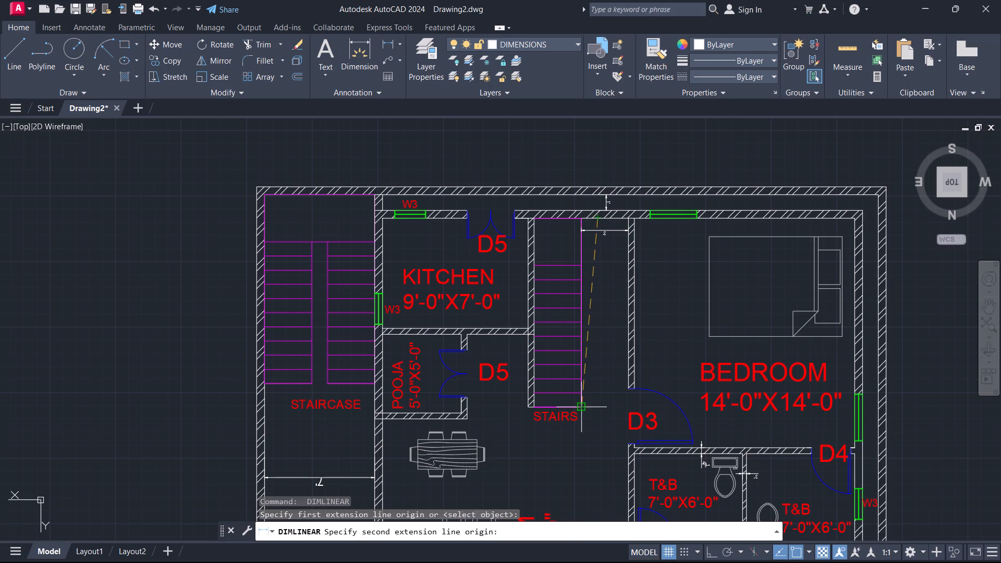
pyautogui.click(598, 407)
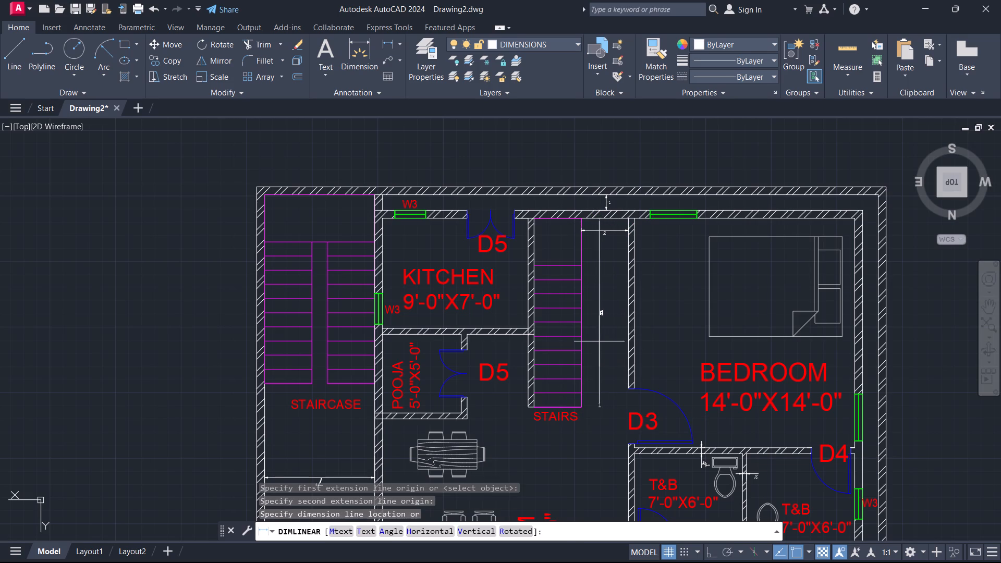
pyautogui.scroll(2, 602, 326)
pyautogui.click(602, 326)
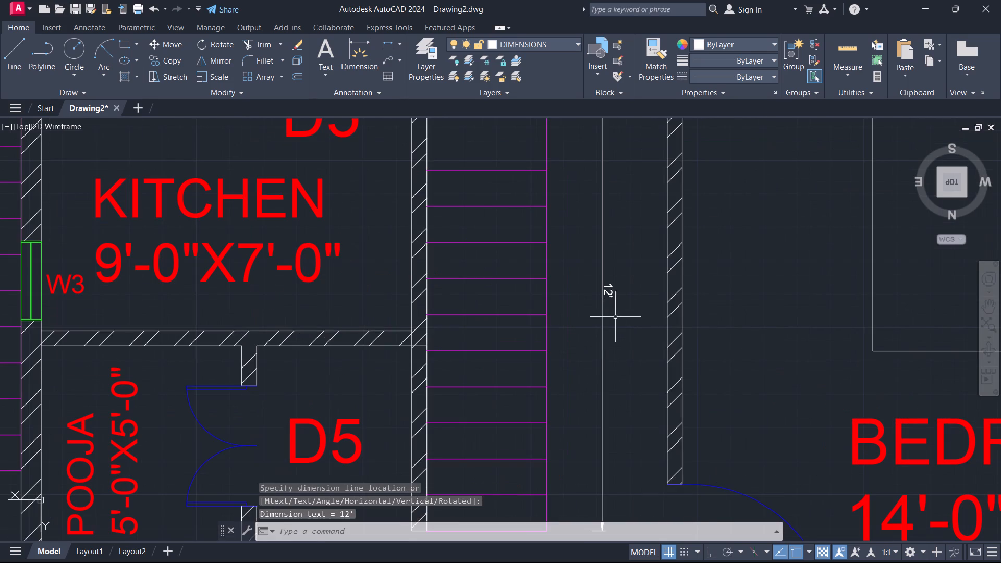
# Add a linear dimension for the width of the second plan's internal stairs, placed inside their bottom step.
pyautogui.scroll(-2, 619, 314)
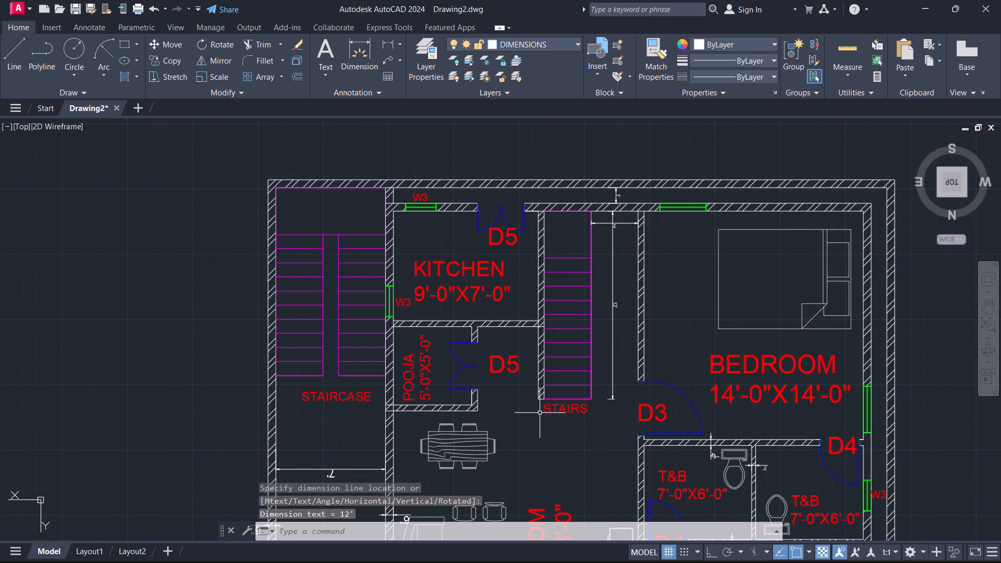
pyautogui.press('space')
pyautogui.scroll(2, 546, 392)
pyautogui.click(544, 409)
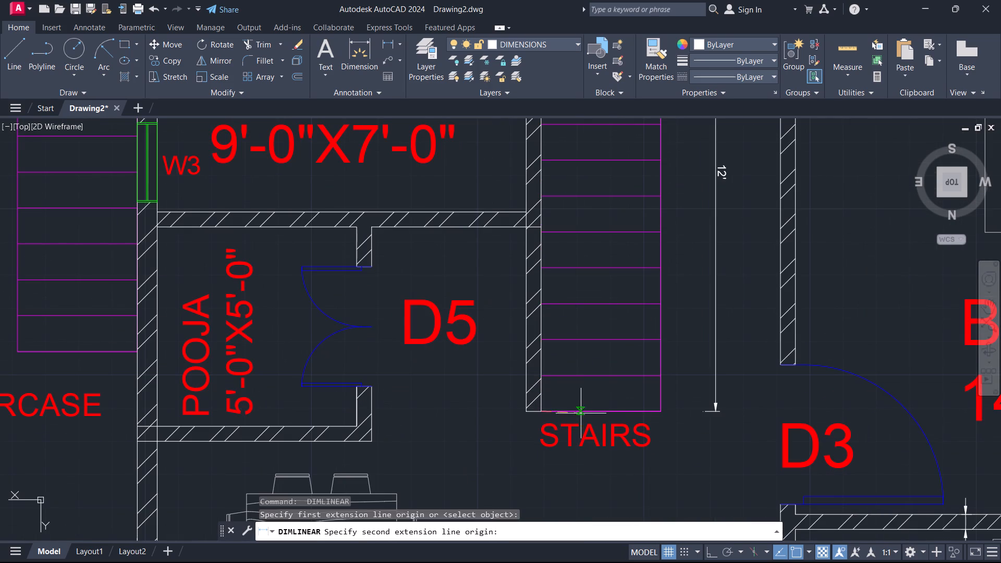
pyautogui.click(666, 412)
pyautogui.click(639, 394)
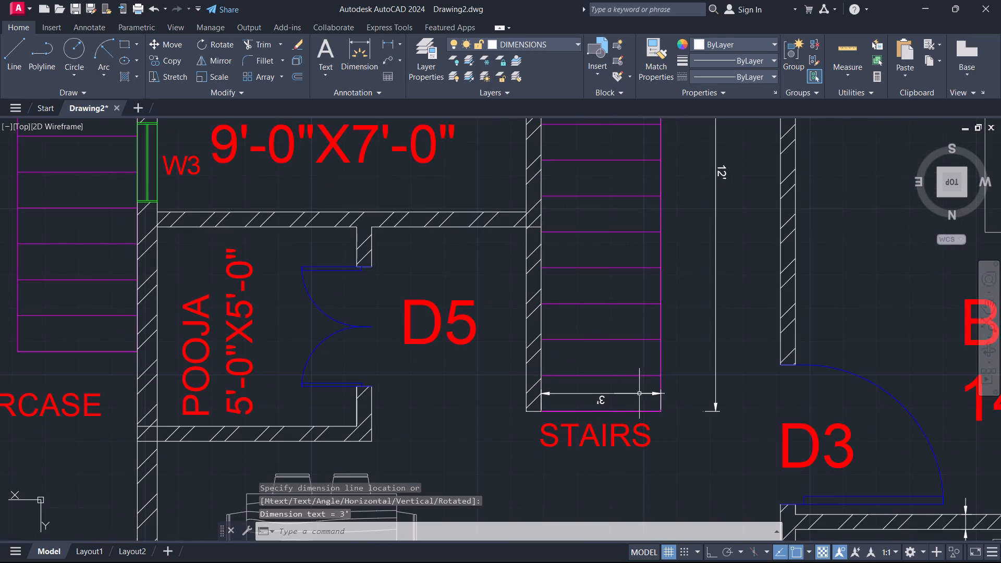
# Add a linear dimension for the tread depth of the bottom step of the second plan's internal stairs.
pyautogui.press('space')
pyautogui.click(661, 408)
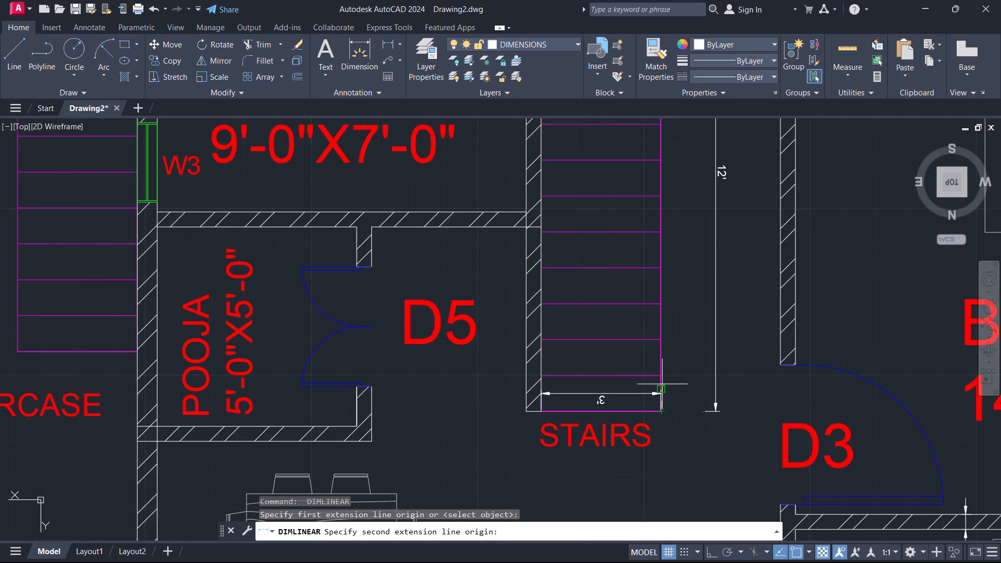
pyautogui.click(662, 378)
pyautogui.click(638, 379)
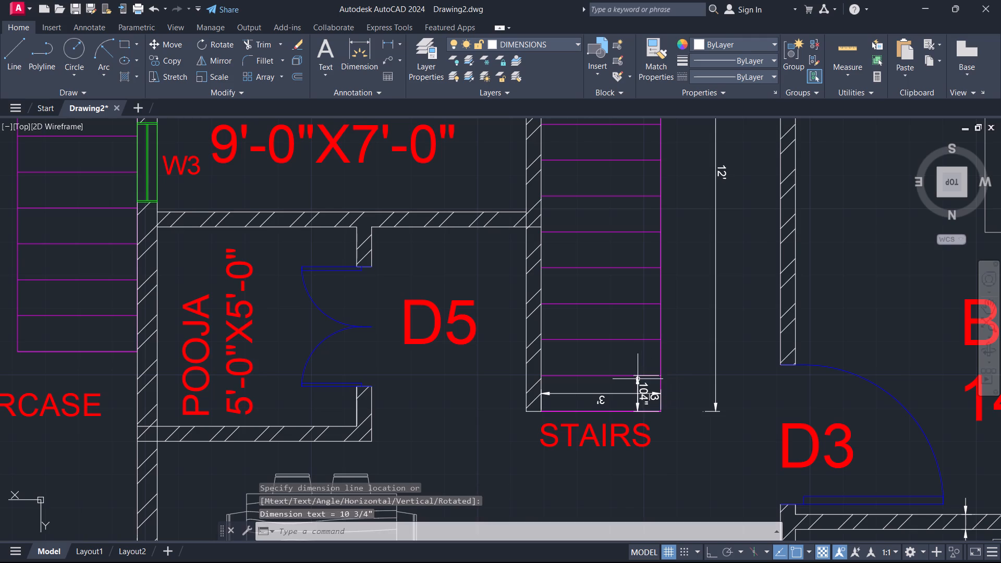
pyautogui.press('Escape')
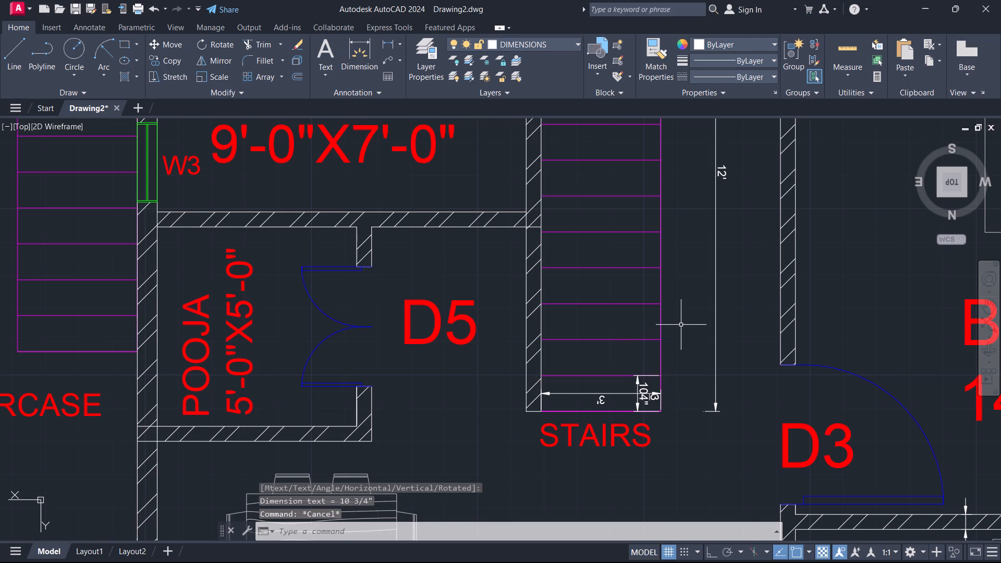
# Add a linear dimension for the depth of the landing at the upper end of the second plan's internal stairs.
pyautogui.scroll(-1, 681, 325)
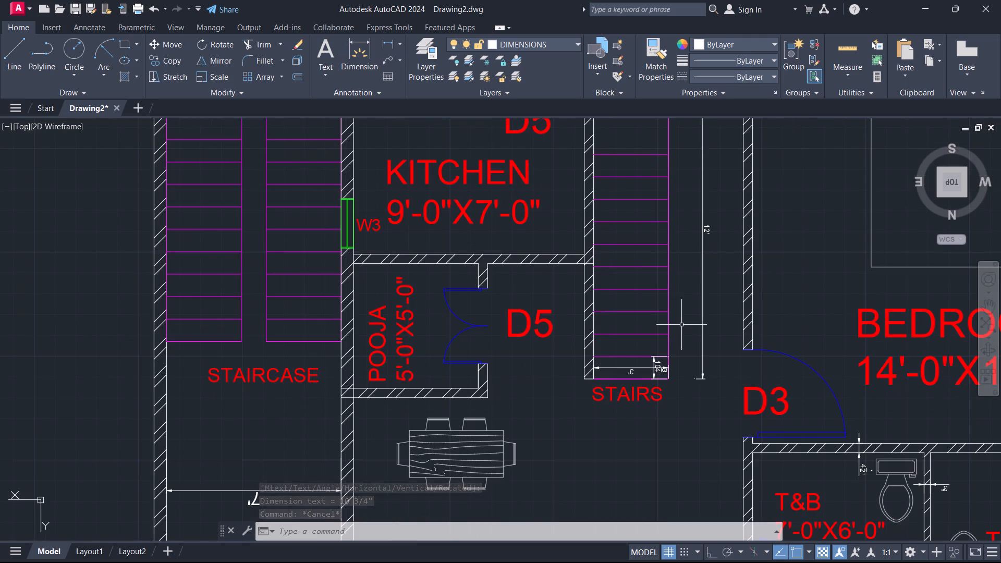
pyautogui.scroll(-1, 649, 286)
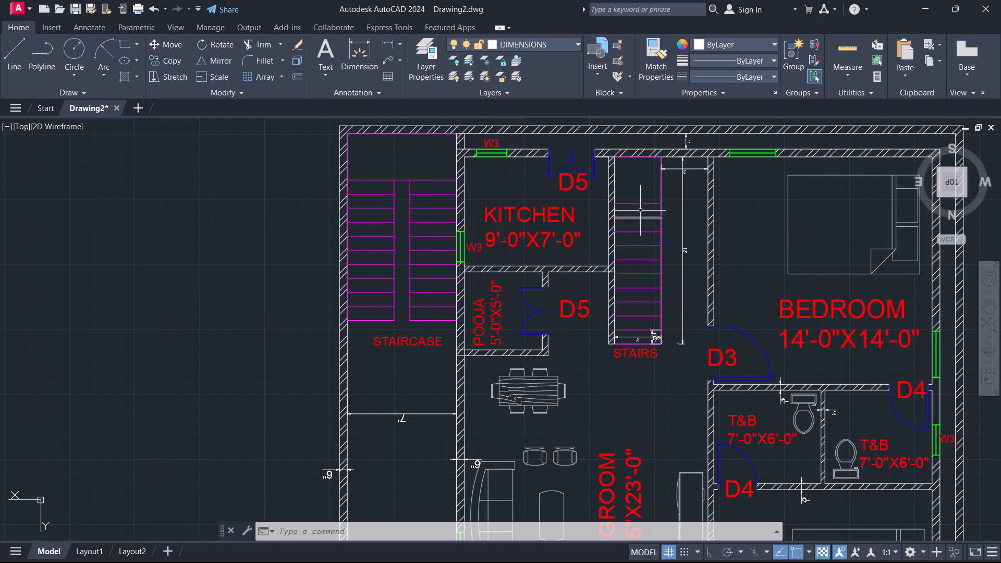
pyautogui.press('space')
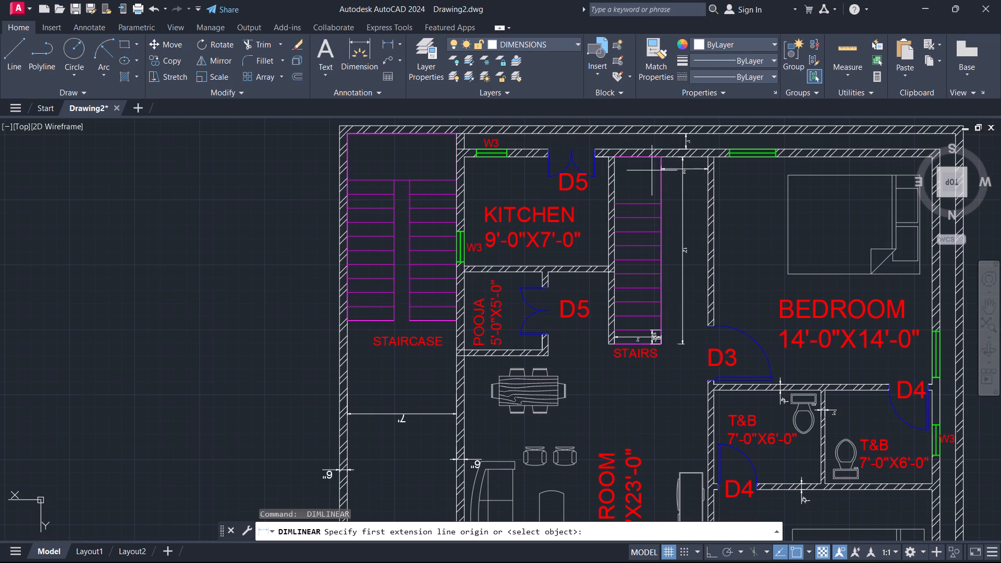
pyautogui.click(649, 160)
pyautogui.click(652, 204)
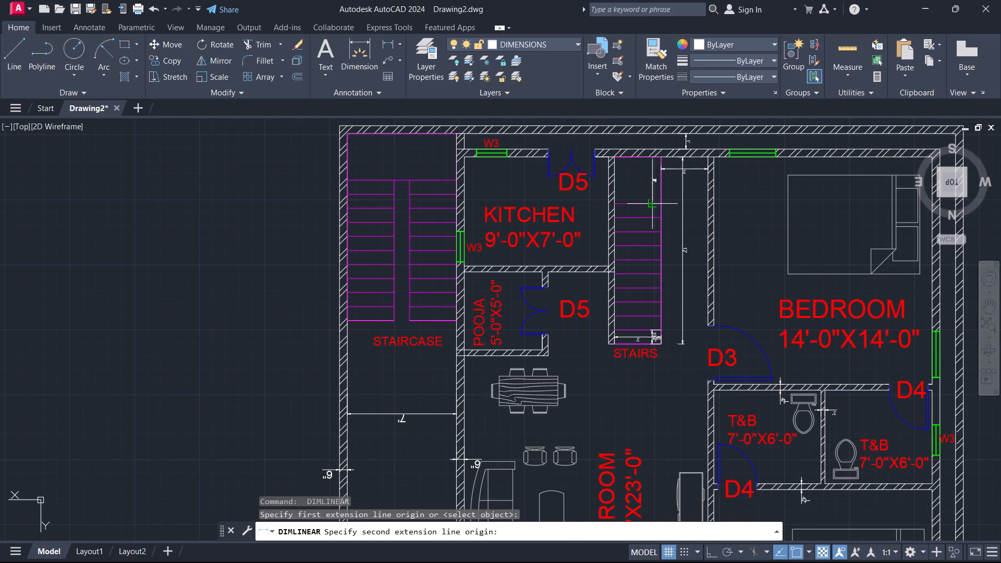
pyautogui.click(641, 194)
# Add a linear dimension for the depth of the landing at the upper end of the second plan's outer staircase.
pyautogui.press('space')
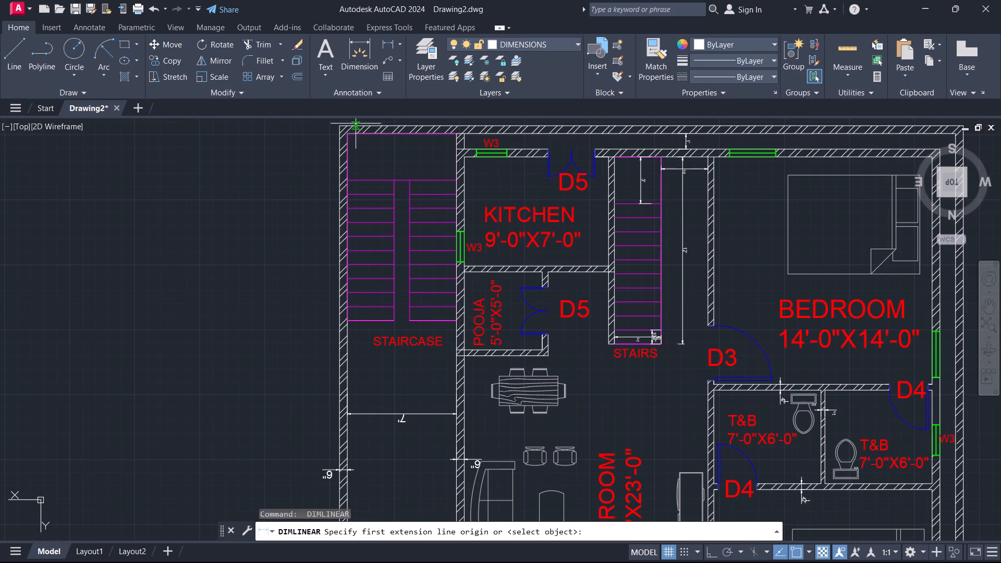
pyautogui.click(391, 138)
pyautogui.click(389, 179)
pyautogui.scroll(1, 410, 154)
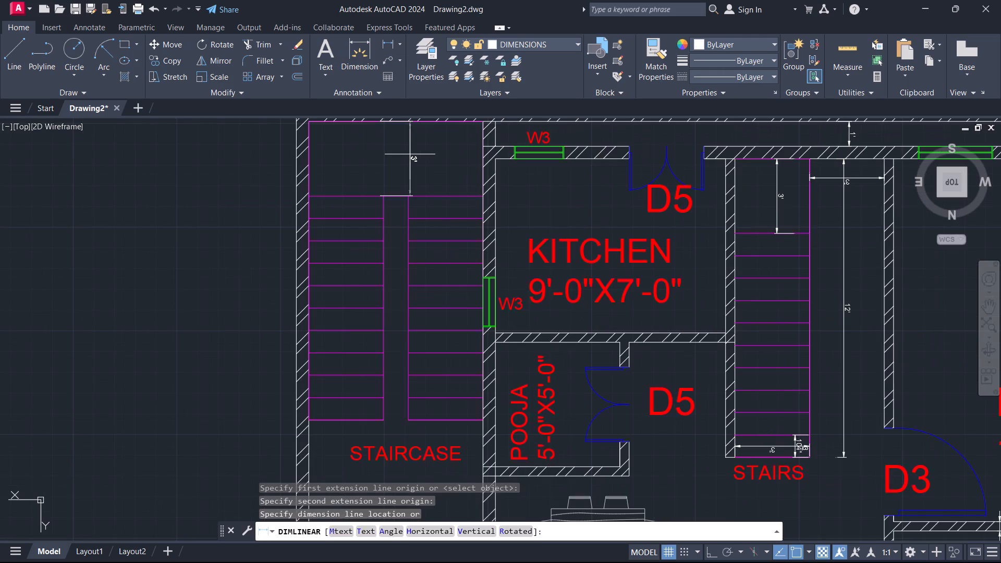
pyautogui.click(431, 157)
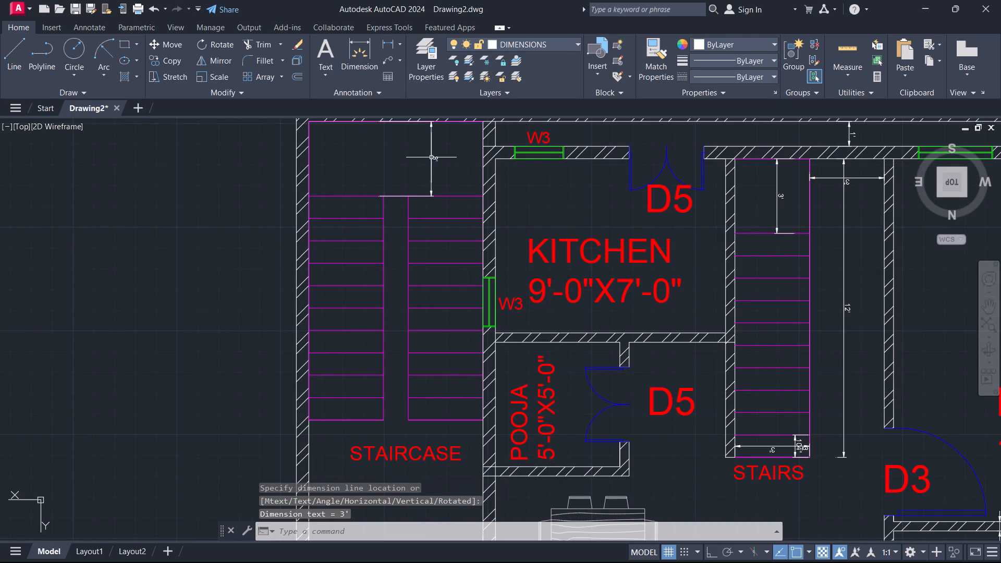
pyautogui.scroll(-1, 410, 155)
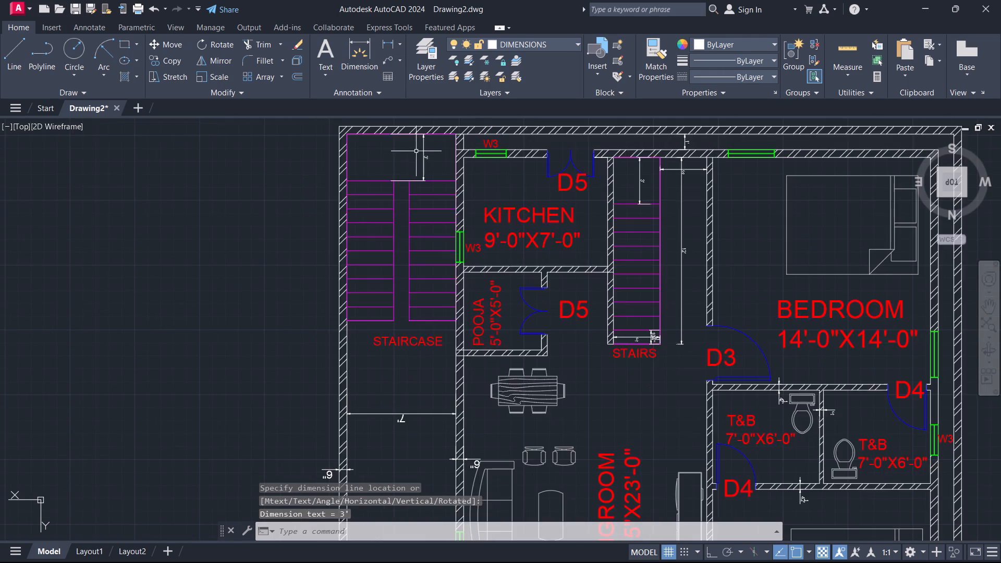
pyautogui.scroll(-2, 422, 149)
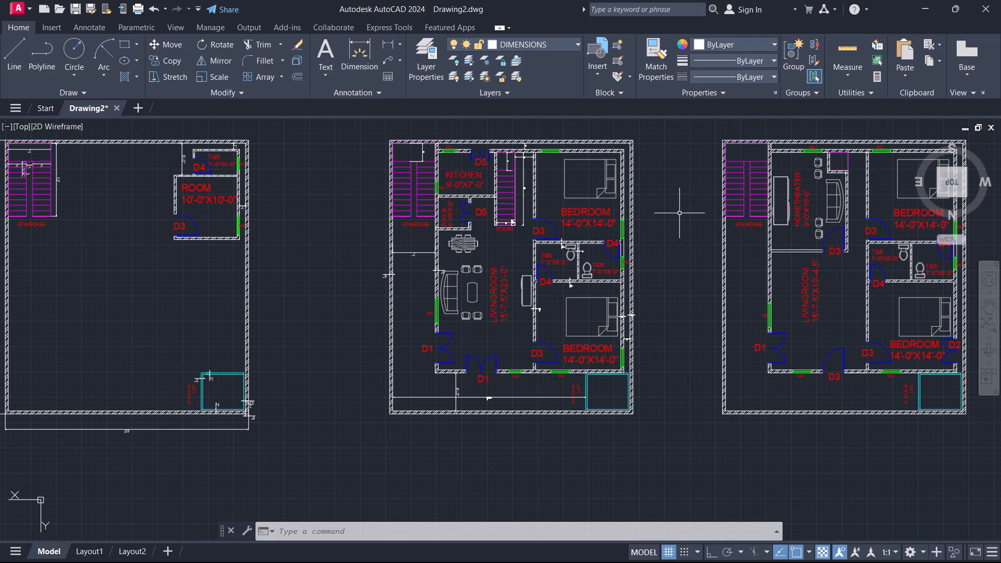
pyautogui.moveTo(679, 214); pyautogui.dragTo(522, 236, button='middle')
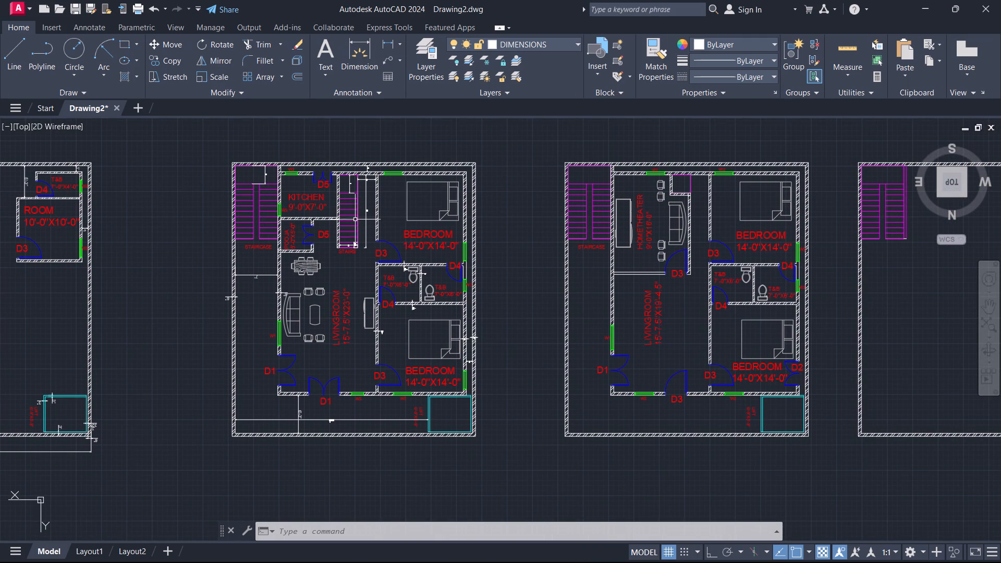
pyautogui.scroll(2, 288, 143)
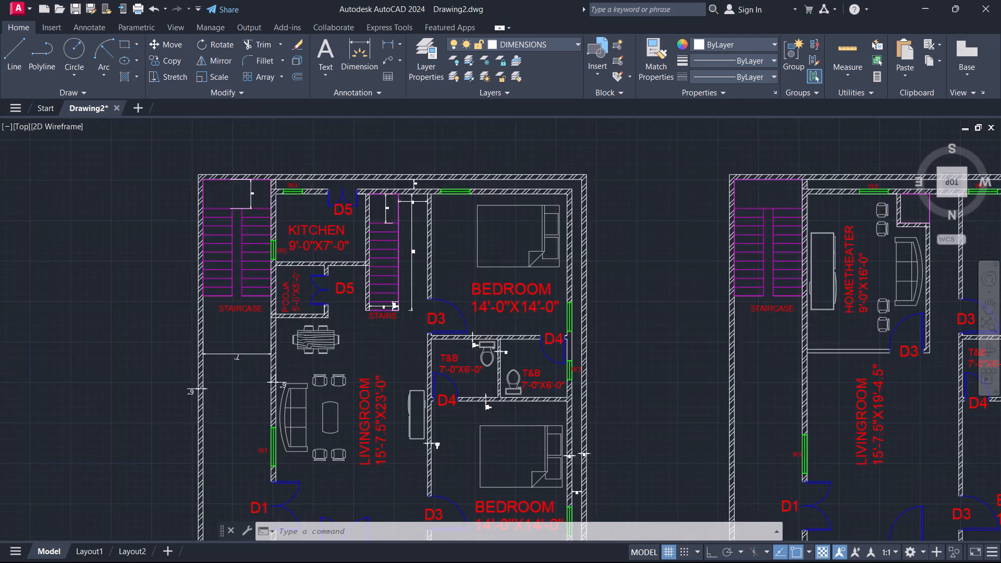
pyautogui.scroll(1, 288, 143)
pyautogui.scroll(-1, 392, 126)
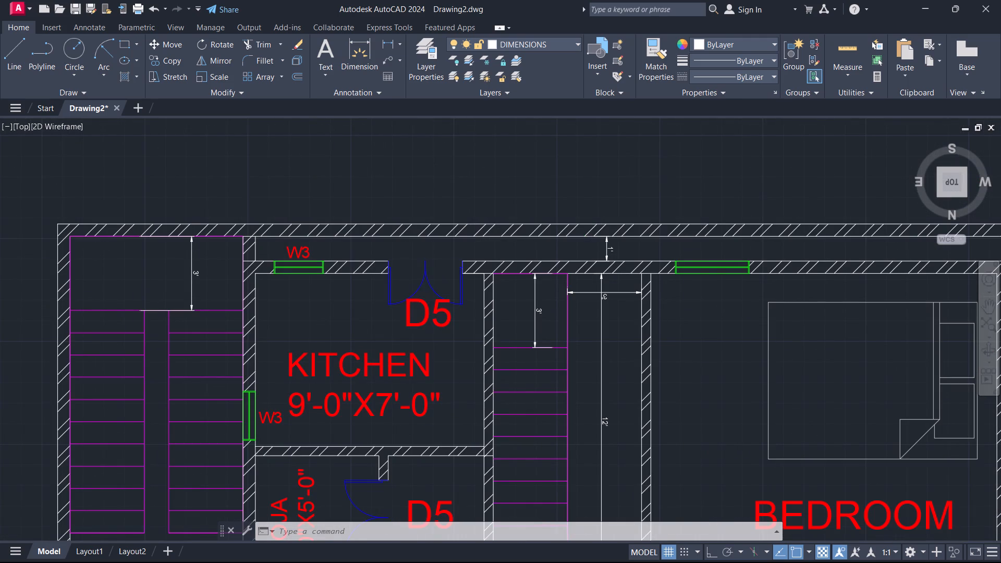
# Review the second plan's rooms, walls, front clearances and lift area, and the neighbouring plans, for dimensions still missing.
pyautogui.scroll(-1, 643, 175)
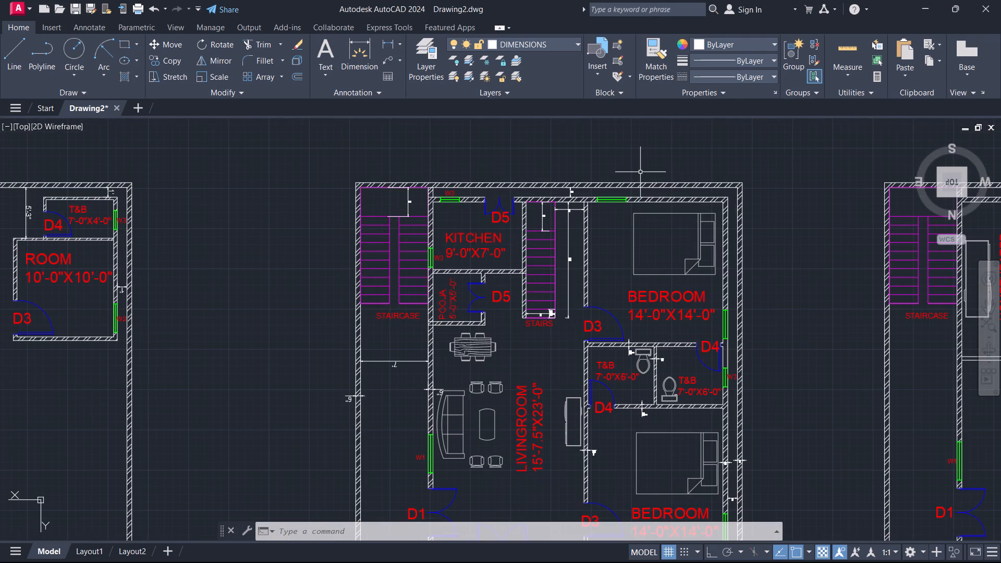
pyautogui.moveTo(802, 301); pyautogui.dragTo(706, 239, button='middle')
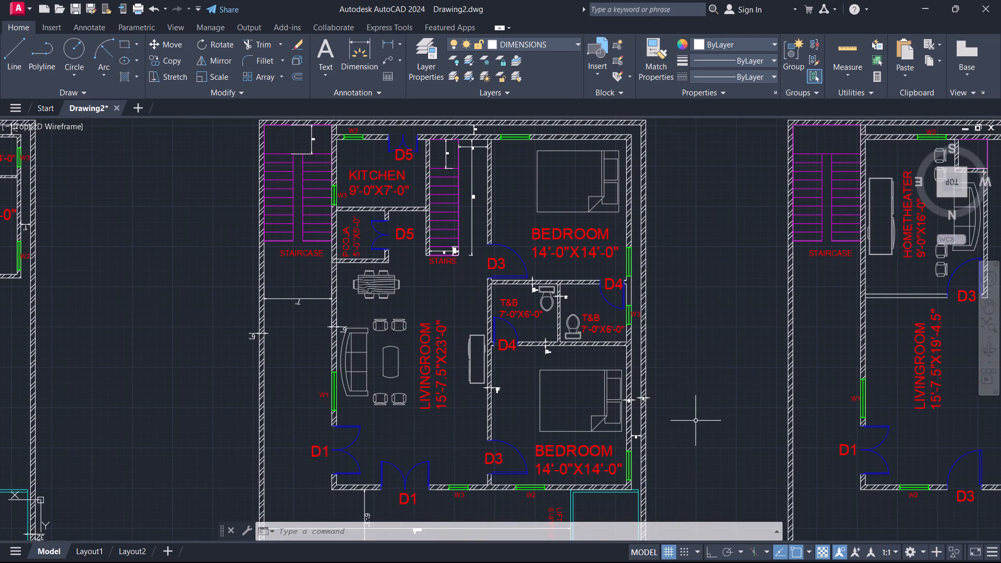
pyautogui.moveTo(695, 421); pyautogui.dragTo(716, 324, button='middle')
pyautogui.scroll(3, 661, 318)
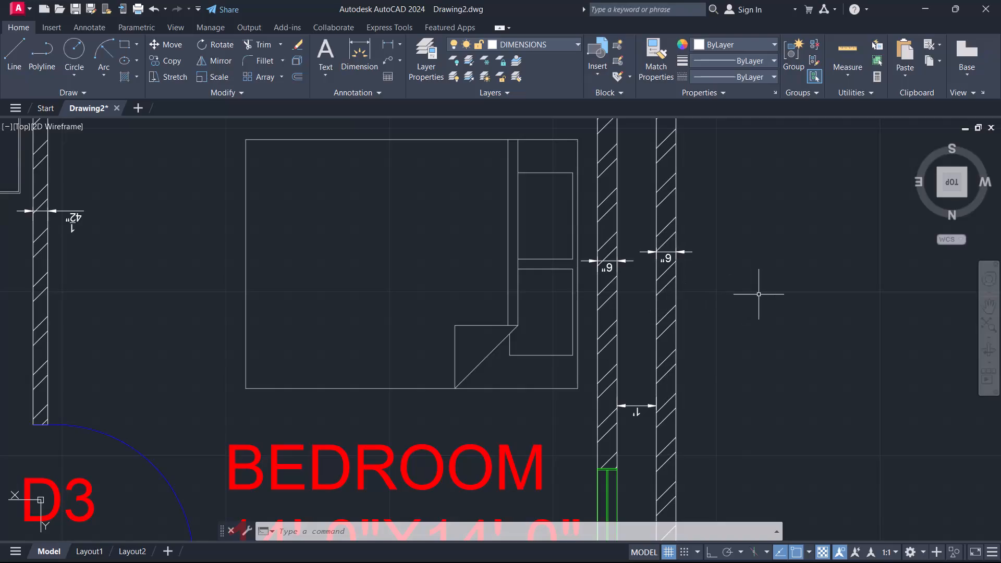
pyautogui.scroll(-1, 760, 295)
pyautogui.scroll(-1, 811, 317)
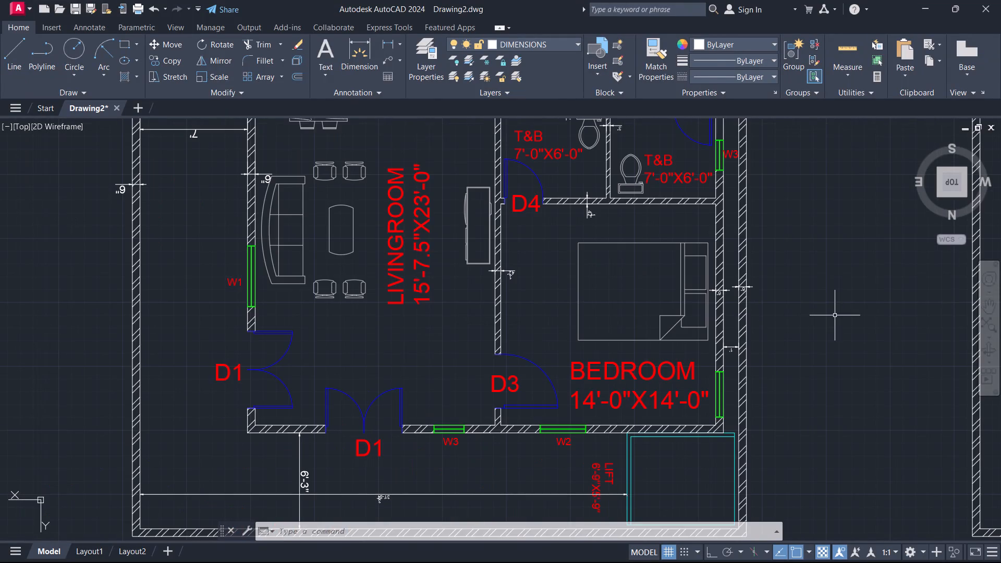
pyautogui.moveTo(835, 315); pyautogui.dragTo(848, 264, button='middle')
pyautogui.scroll(2, 363, 443)
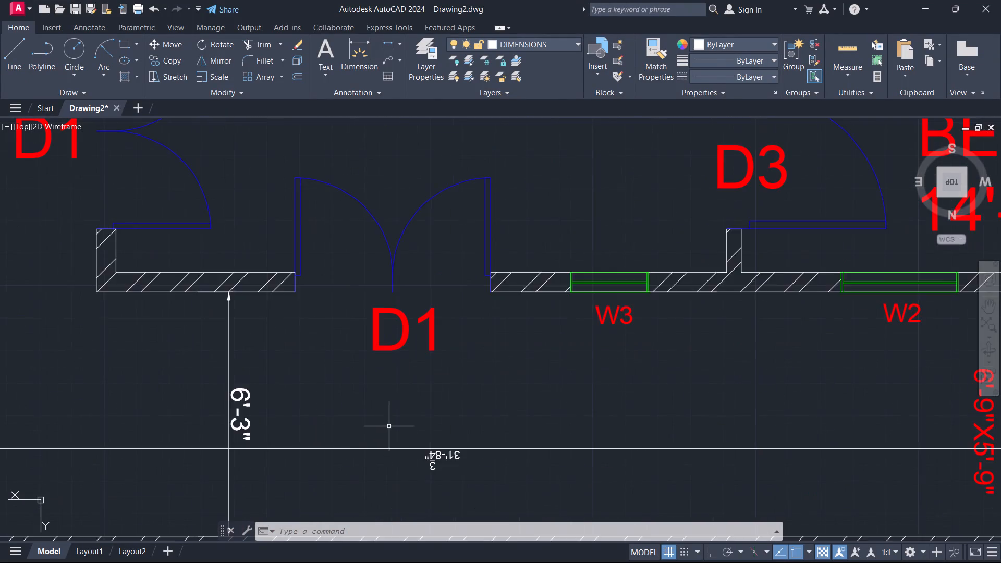
pyautogui.scroll(1, 389, 426)
pyautogui.scroll(-4, 461, 386)
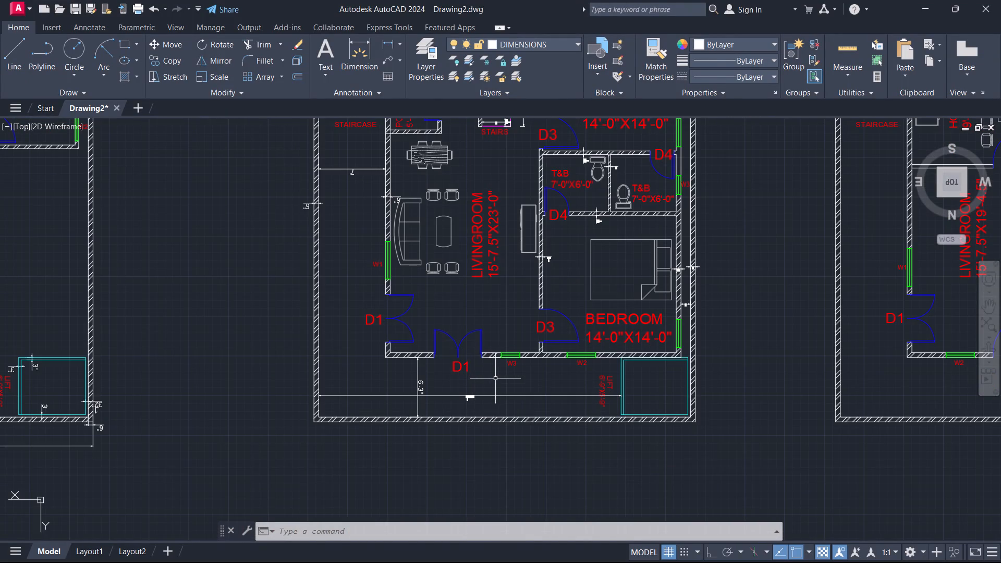
pyautogui.scroll(-1, 496, 380)
pyautogui.moveTo(503, 379); pyautogui.dragTo(425, 424, button='middle')
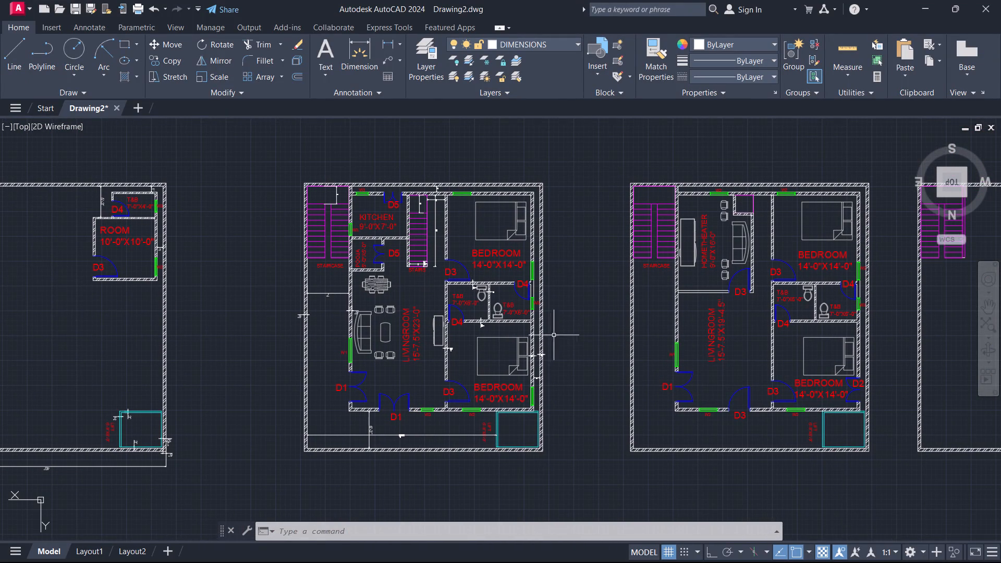
pyautogui.moveTo(576, 327); pyautogui.dragTo(453, 356, button='middle')
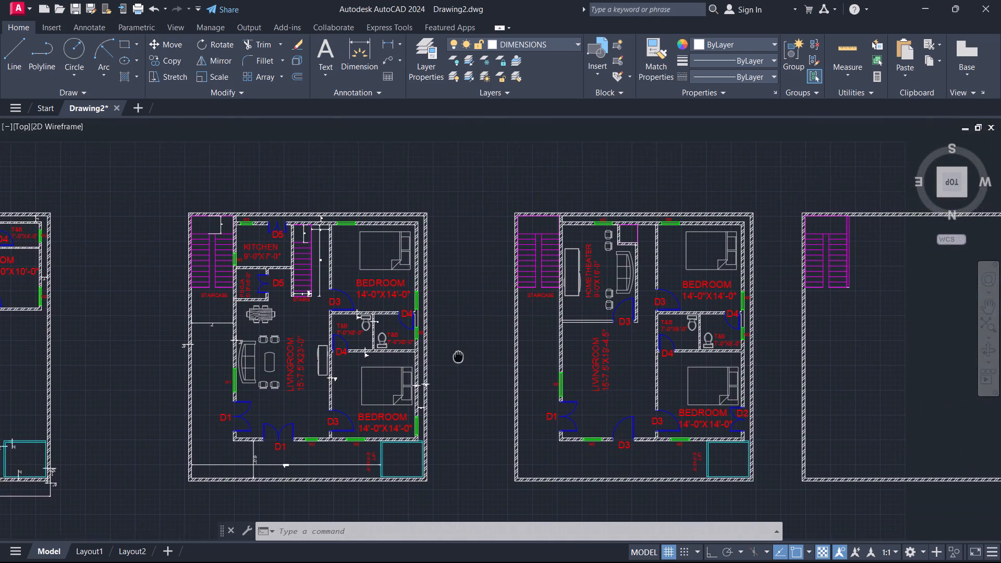
pyautogui.moveTo(453, 356); pyautogui.dragTo(384, 341, button='middle')
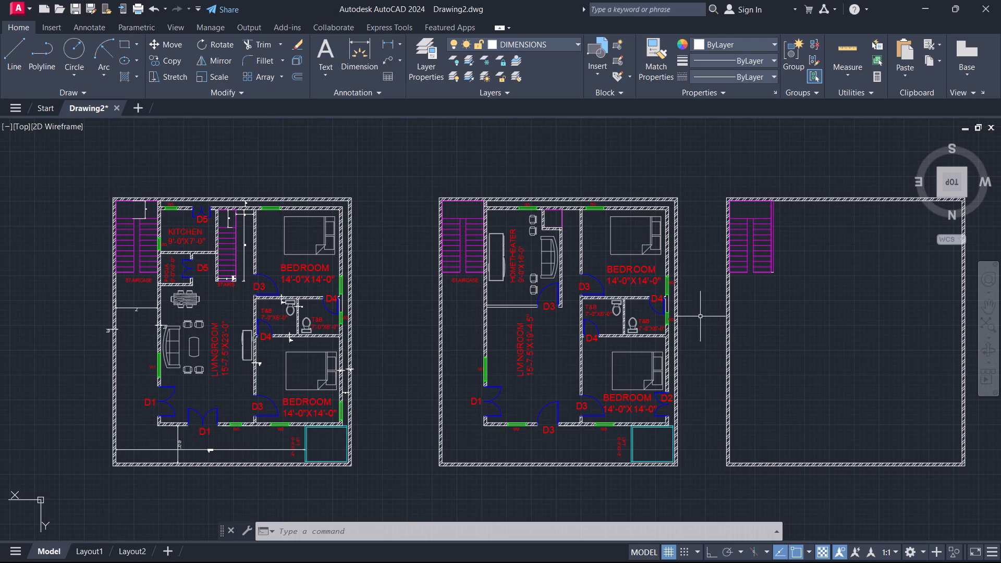
# Add a linear dimension for the first plan's clear interior width between the side walls' inner faces, placed across the open area.
pyautogui.scroll(-1, 469, 340)
pyautogui.moveTo(424, 349); pyautogui.dragTo(666, 340, button='middle')
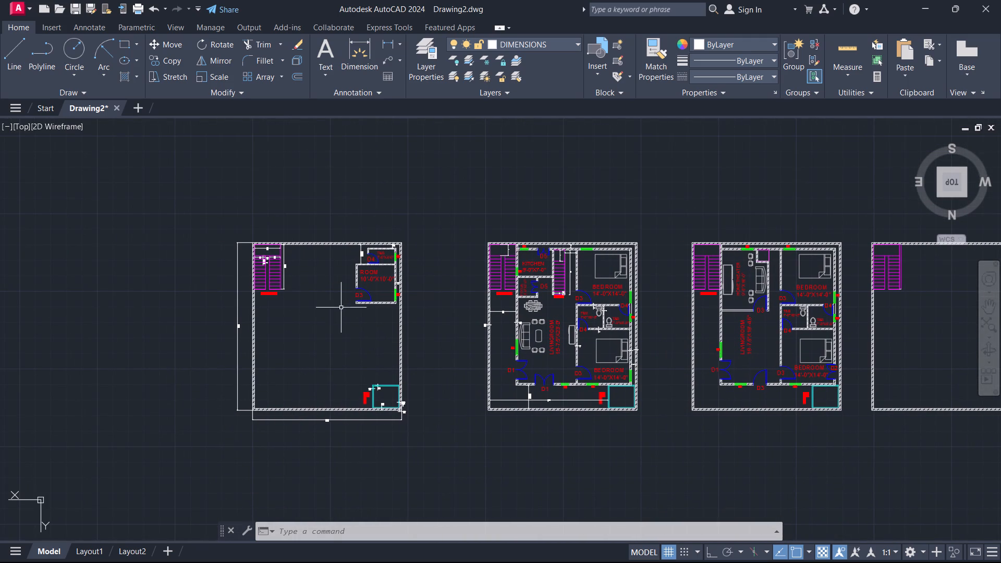
pyautogui.moveTo(322, 353); pyautogui.dragTo(417, 328, button='middle')
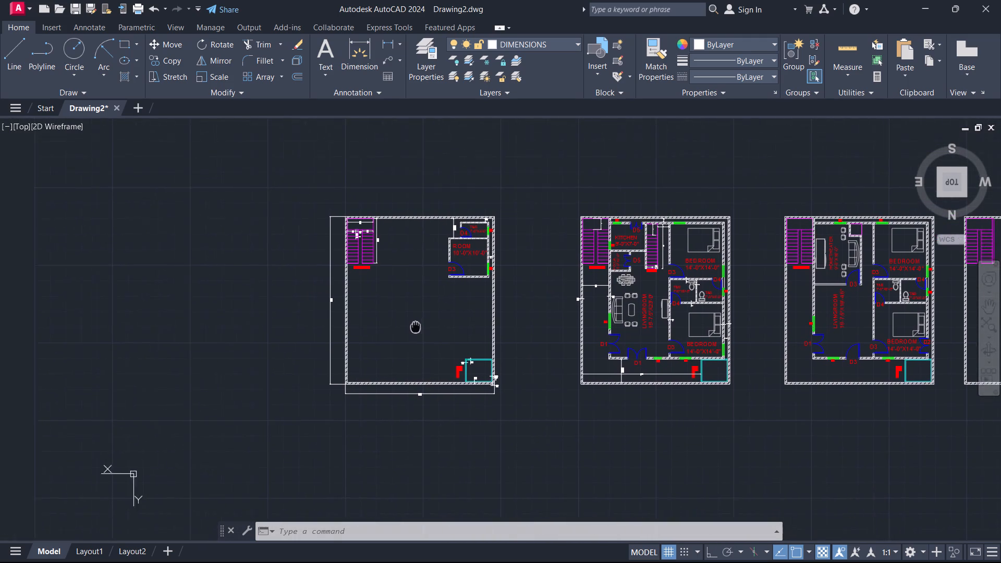
pyautogui.moveTo(417, 328); pyautogui.dragTo(422, 332, button='middle')
pyautogui.scroll(2, 369, 327)
pyautogui.press('space')
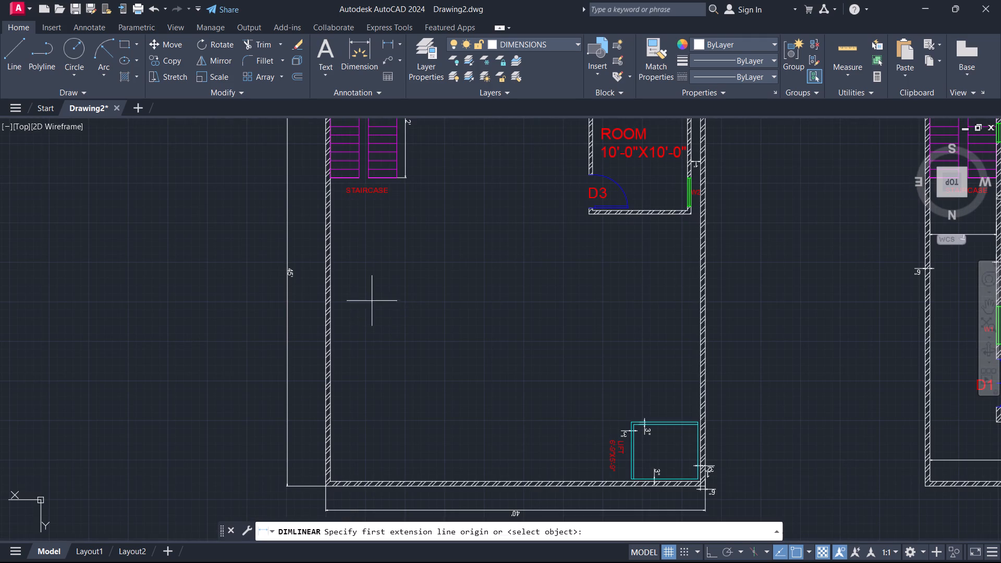
pyautogui.moveTo(330, 305); pyautogui.dragTo(347, 303)
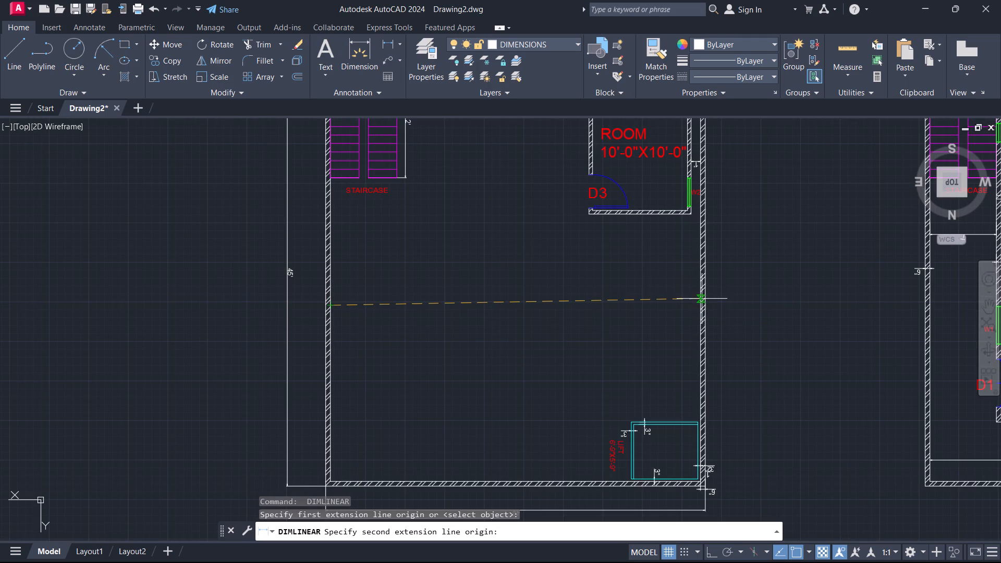
pyautogui.click(699, 301)
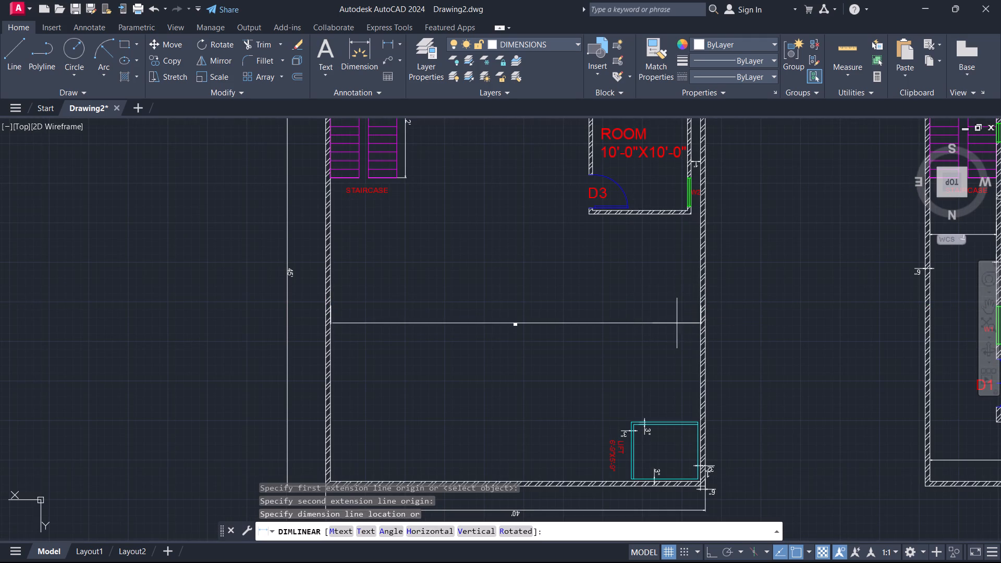
pyautogui.click(664, 337)
pyautogui.scroll(-1, 570, 274)
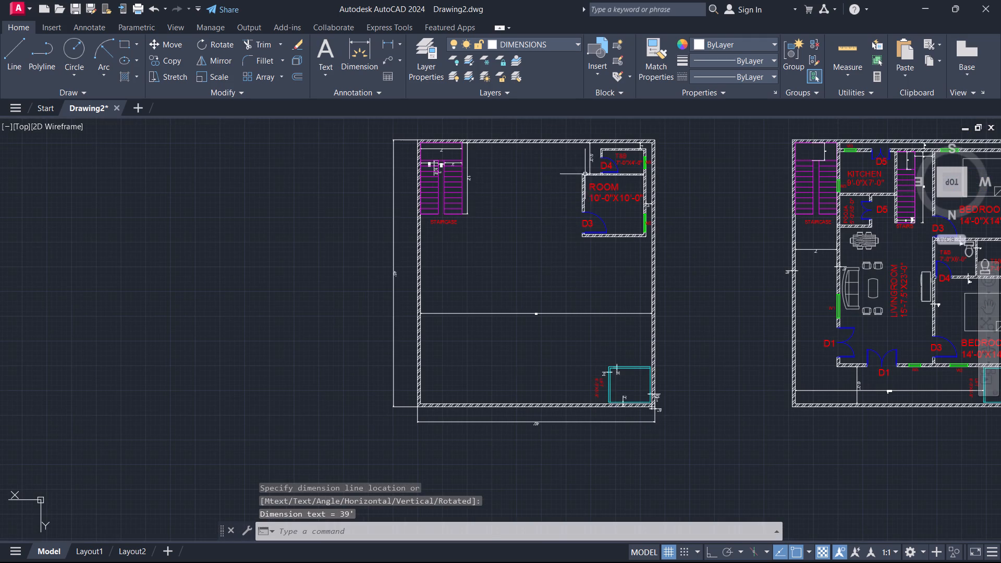
# Add a linear dimension for the first plan's clear interior depth between the inner faces of its upper and lower outer walls.
pyautogui.scroll(1, 539, 145)
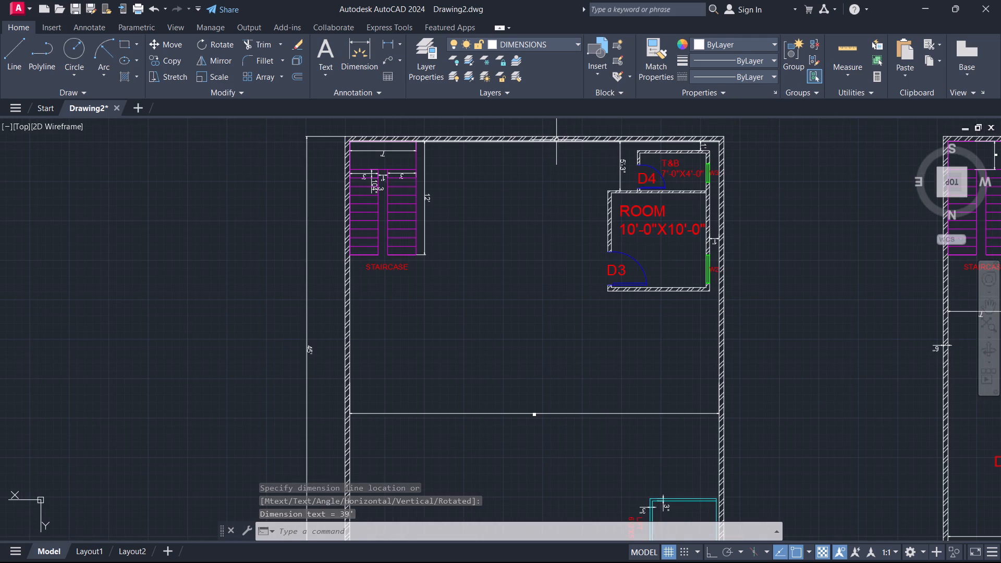
pyautogui.click(560, 141)
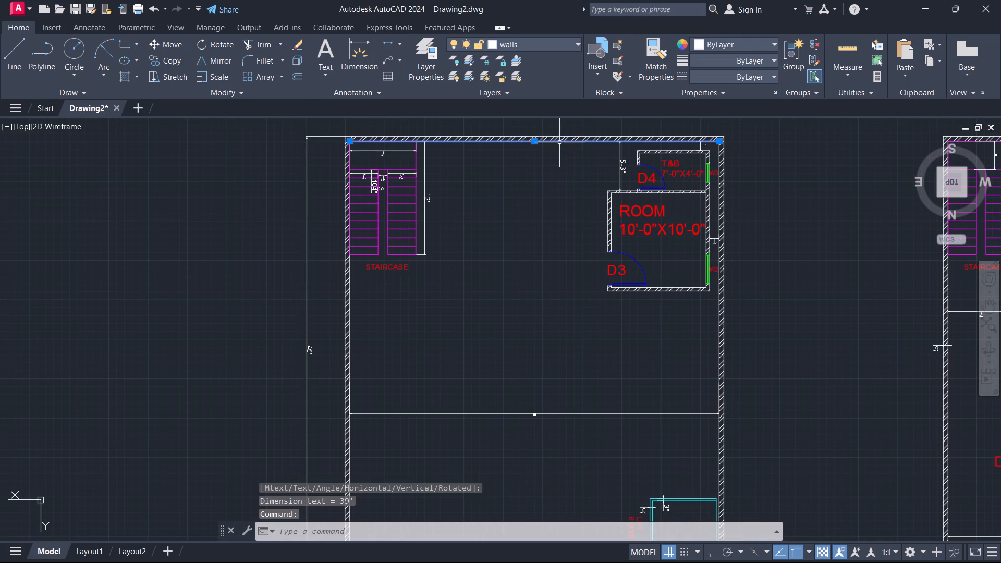
pyautogui.press('space')
pyautogui.click(559, 142)
pyautogui.scroll(-1, 555, 390)
pyautogui.moveTo(555, 390); pyautogui.dragTo(619, 284, button='middle')
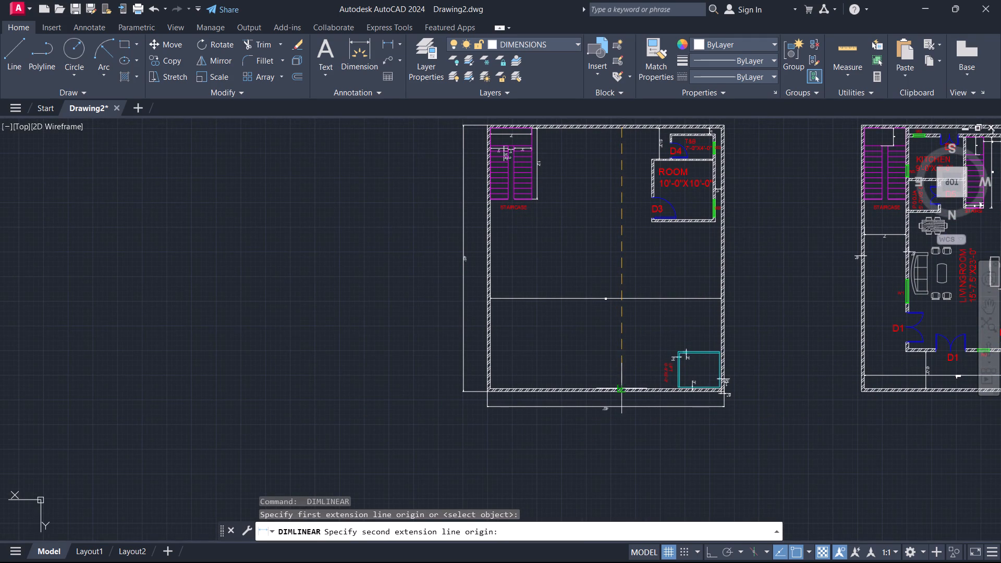
pyautogui.click(621, 390)
pyautogui.click(629, 328)
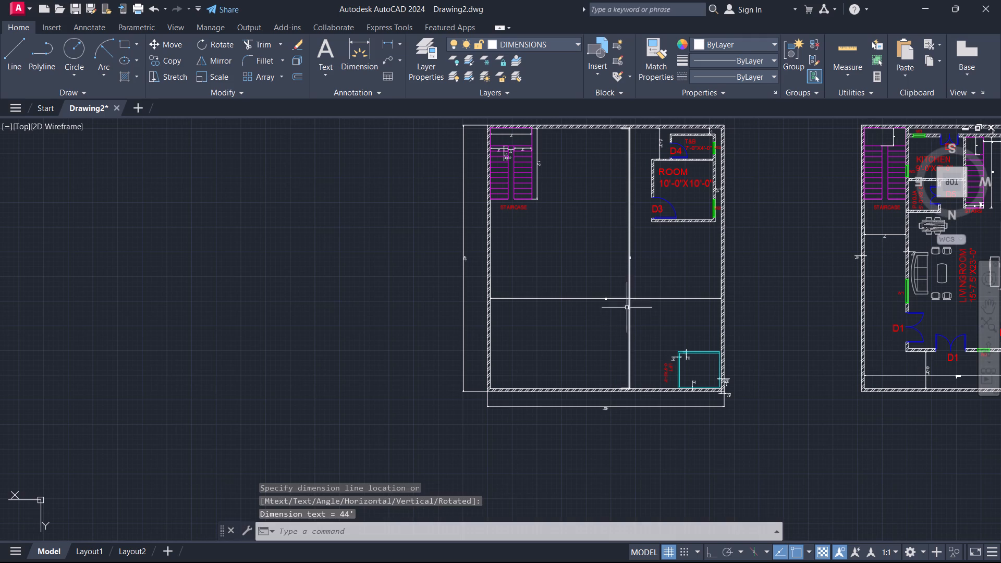
# Select all linear dimensions similar to the first plan's interior depth dimension and set their text height to 6".
pyautogui.scroll(-1, 632, 294)
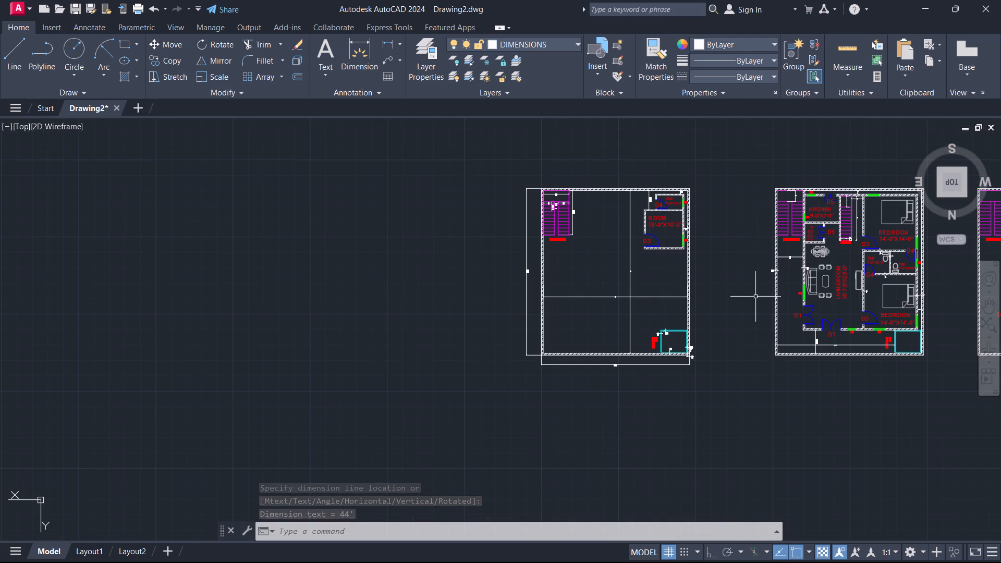
pyautogui.moveTo(755, 297); pyautogui.dragTo(343, 290, button='middle')
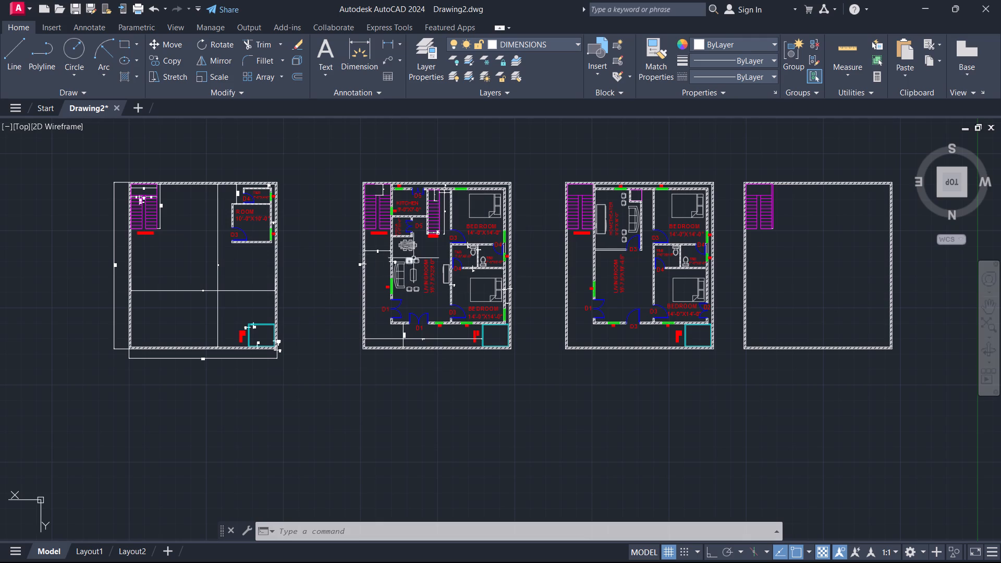
pyautogui.scroll(1, 433, 254)
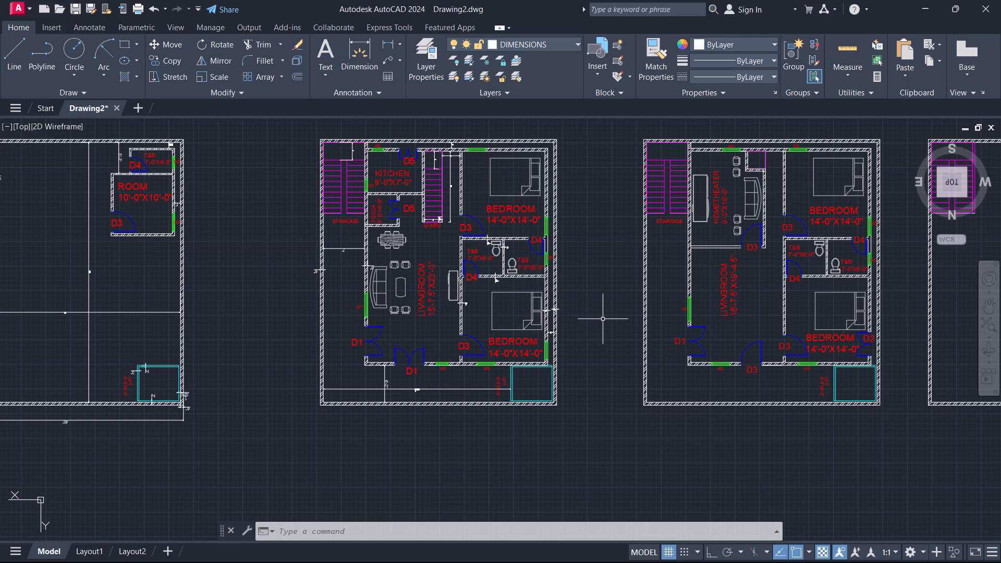
pyautogui.scroll(-1, 603, 319)
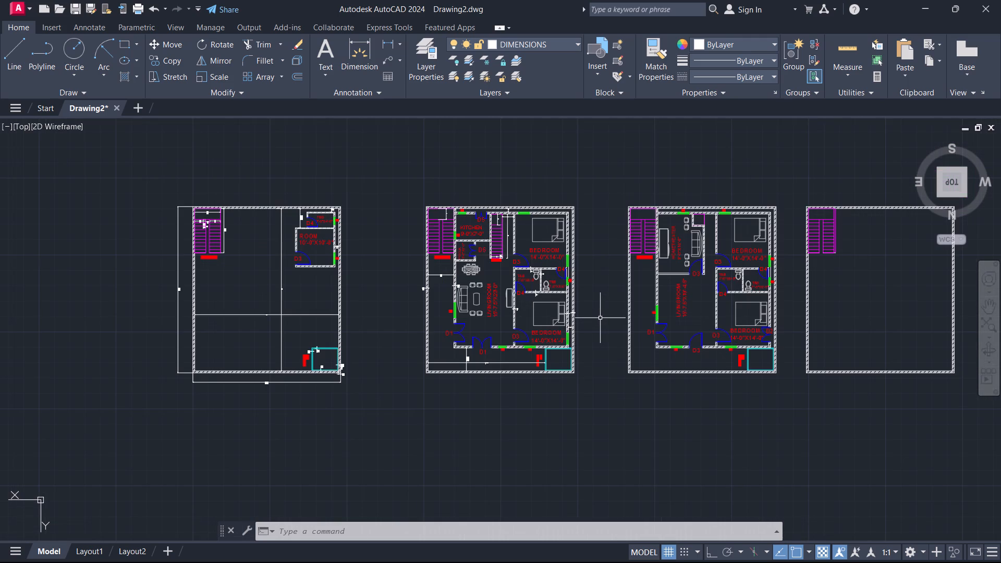
pyautogui.click(283, 289)
pyautogui.rightClick(283, 289)
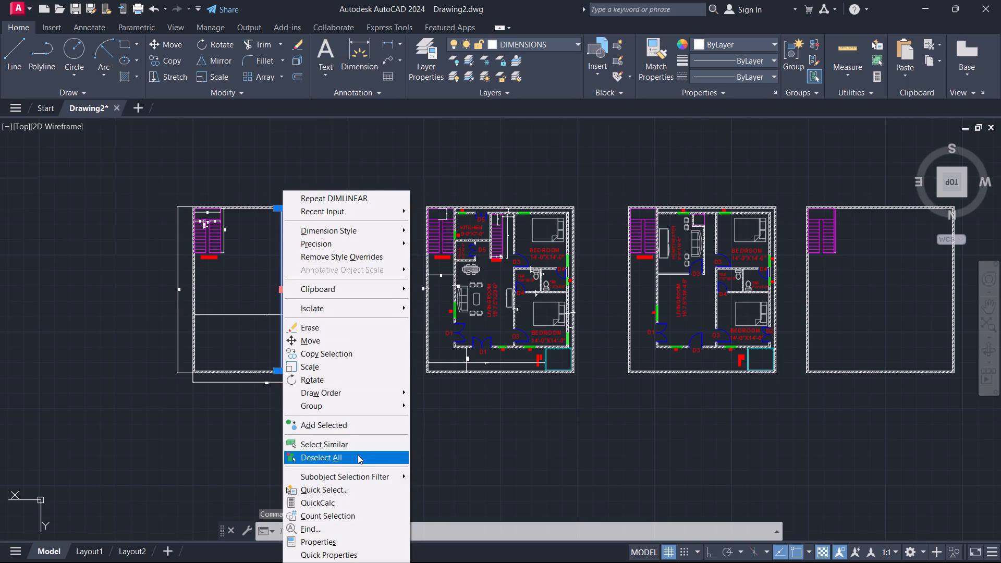
pyautogui.click(345, 446)
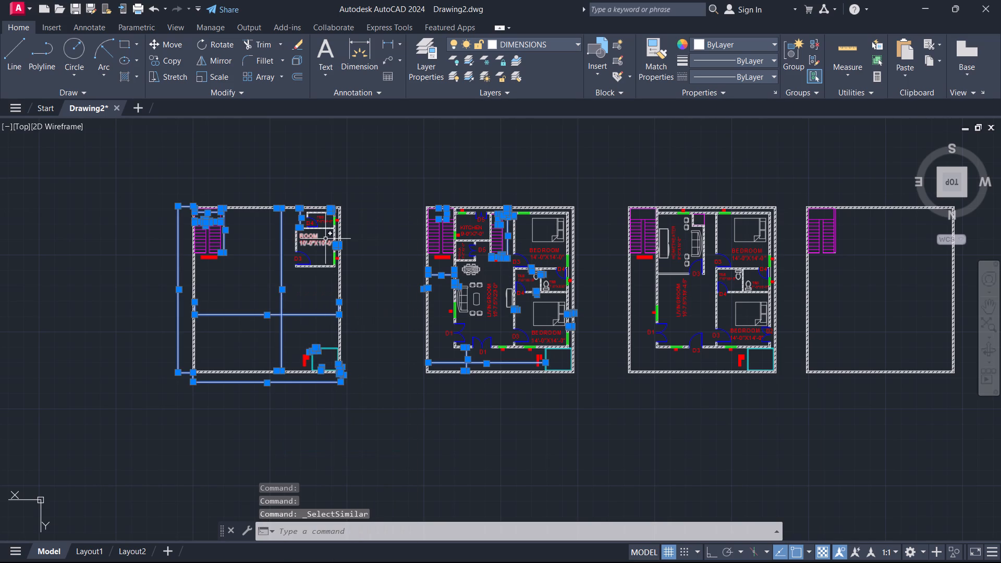
pyautogui.hotkey('ctrl', '1')
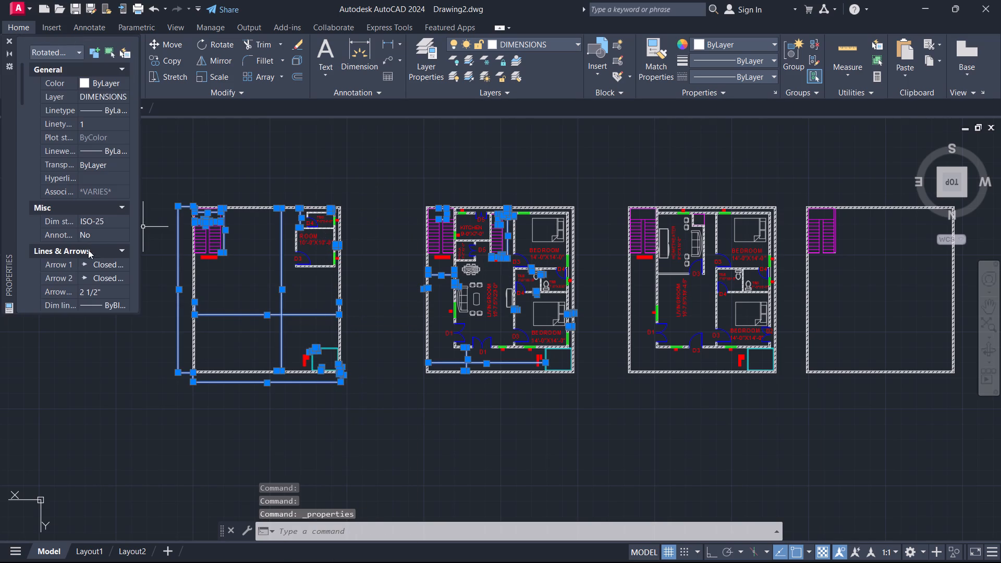
pyautogui.scroll(-6, 90, 242)
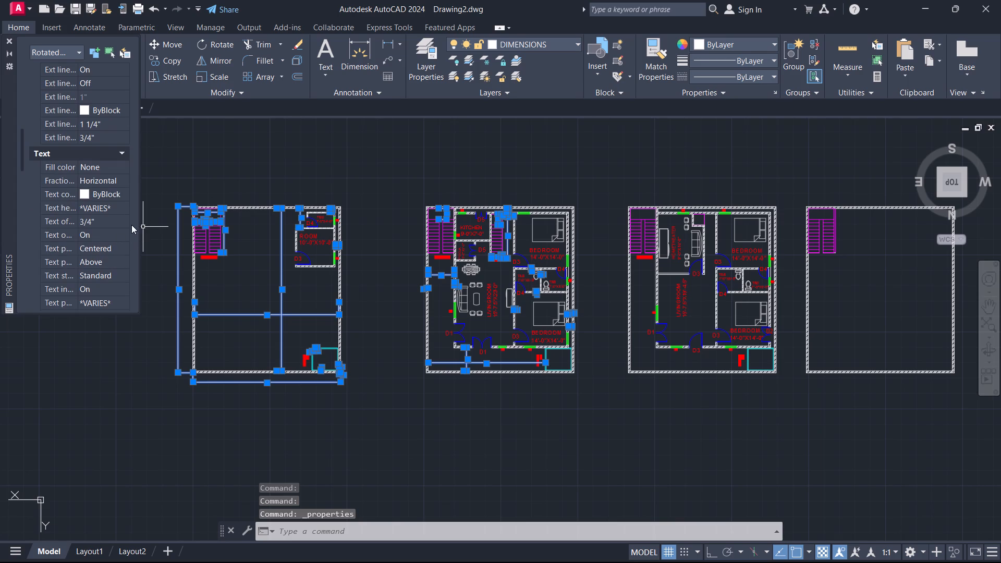
pyautogui.click(120, 209)
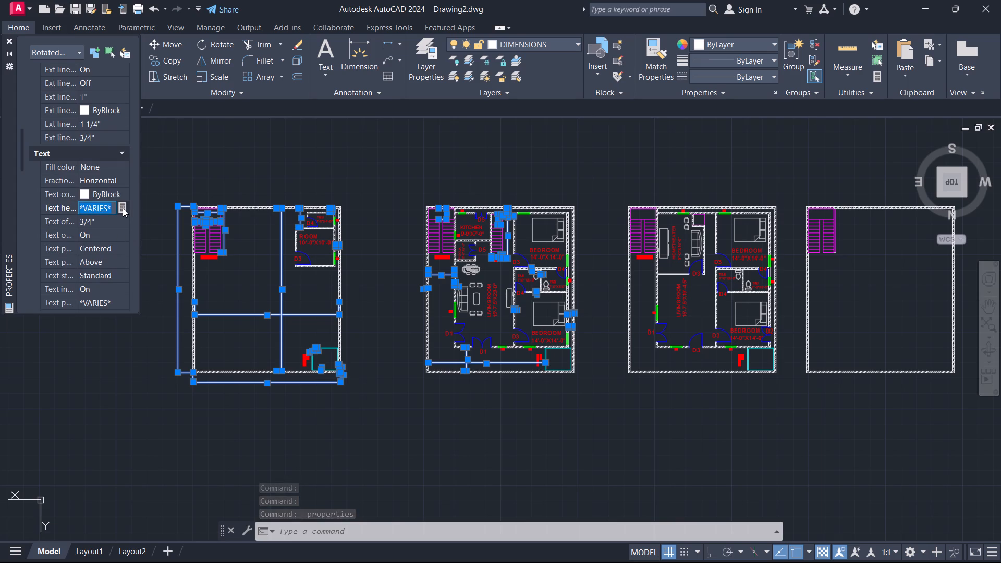
pyautogui.write('6"')
pyautogui.press('Return')
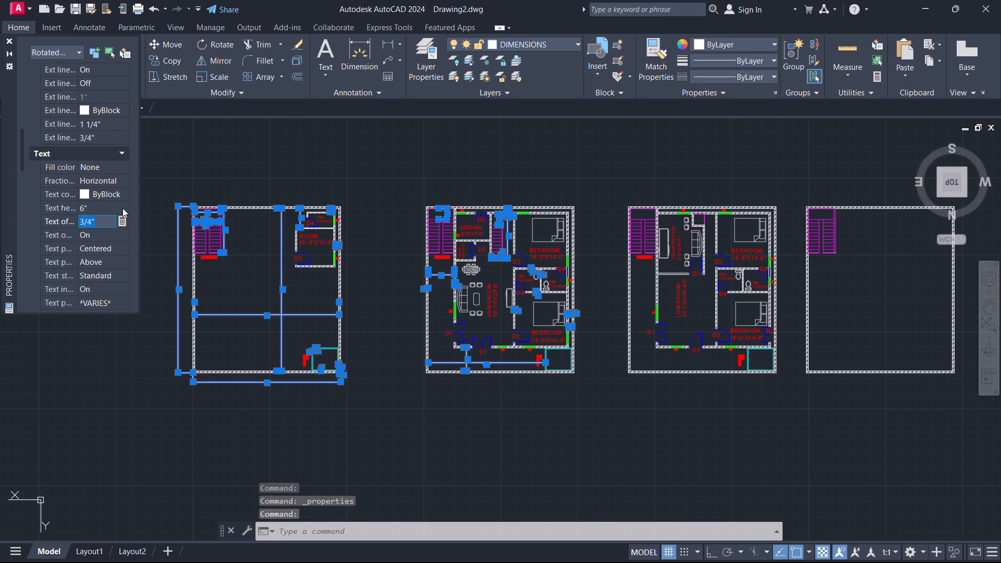
pyautogui.click(10, 38)
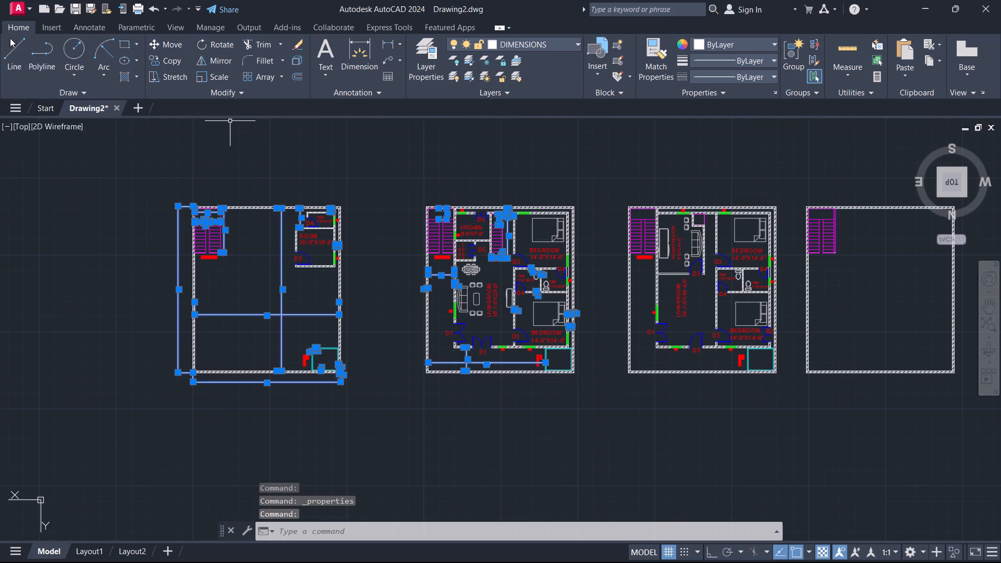
pyautogui.press('Escape')
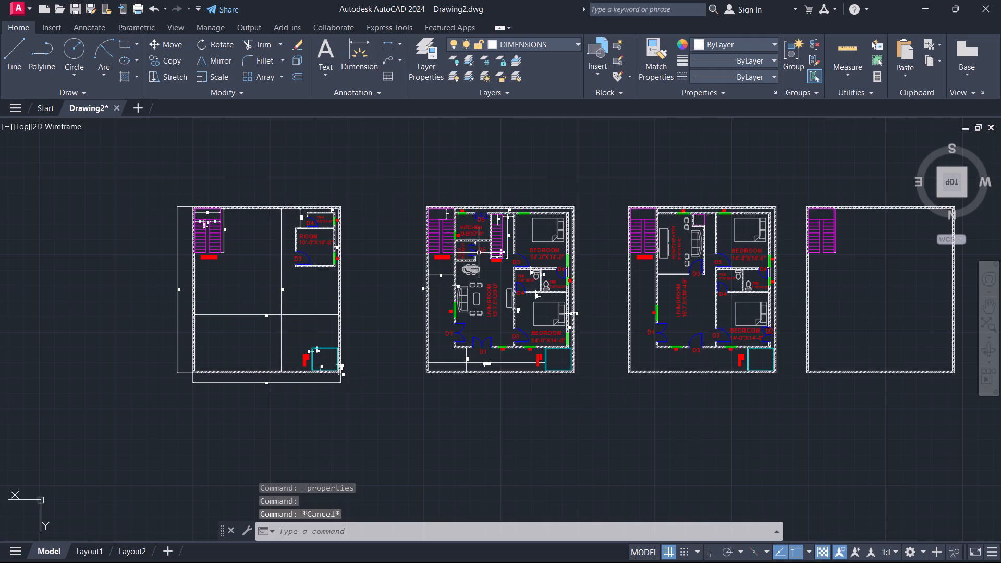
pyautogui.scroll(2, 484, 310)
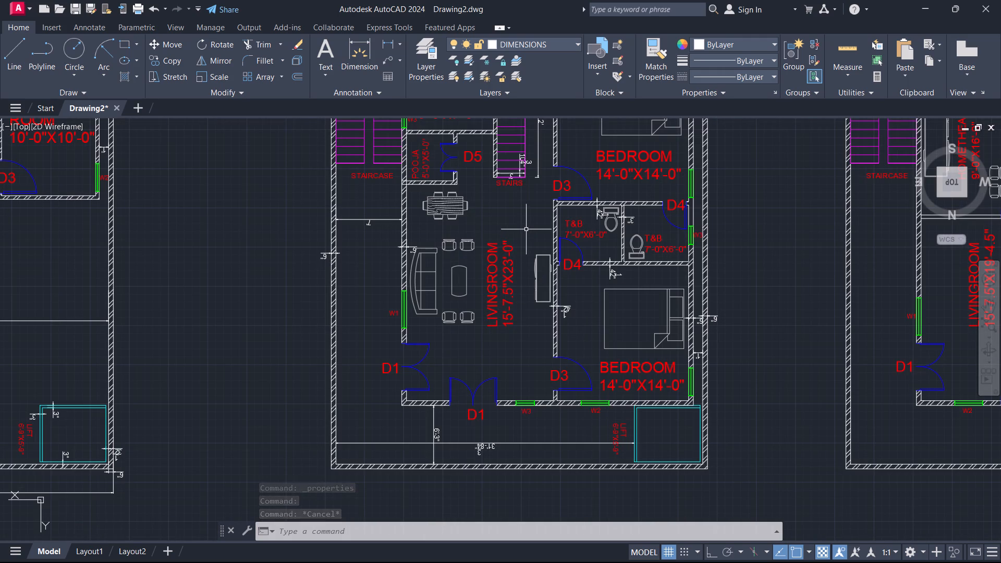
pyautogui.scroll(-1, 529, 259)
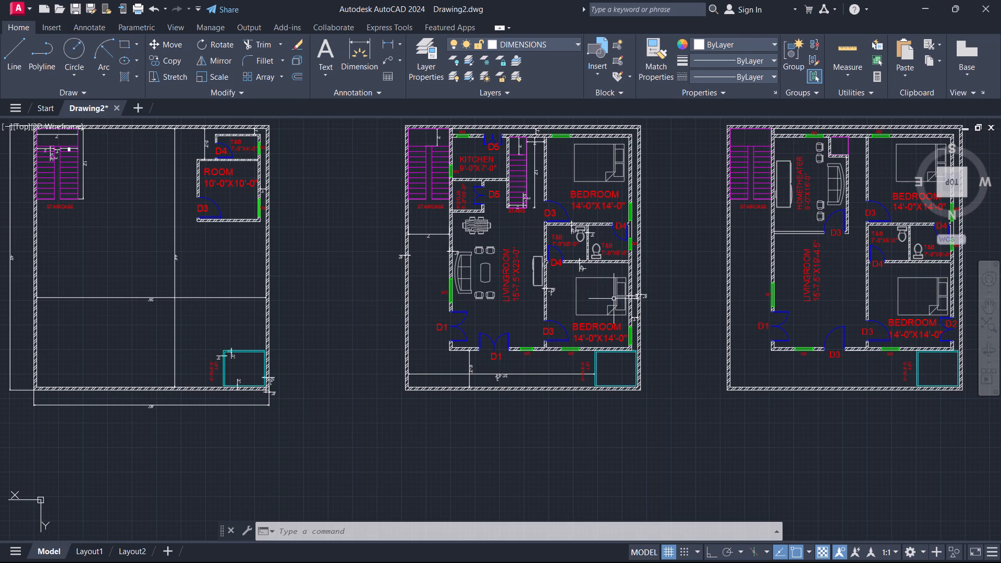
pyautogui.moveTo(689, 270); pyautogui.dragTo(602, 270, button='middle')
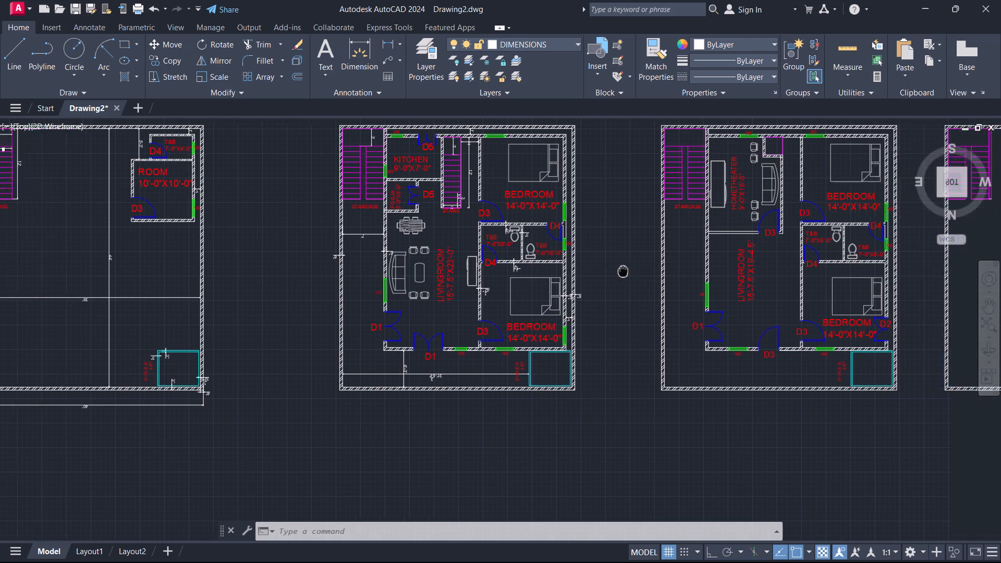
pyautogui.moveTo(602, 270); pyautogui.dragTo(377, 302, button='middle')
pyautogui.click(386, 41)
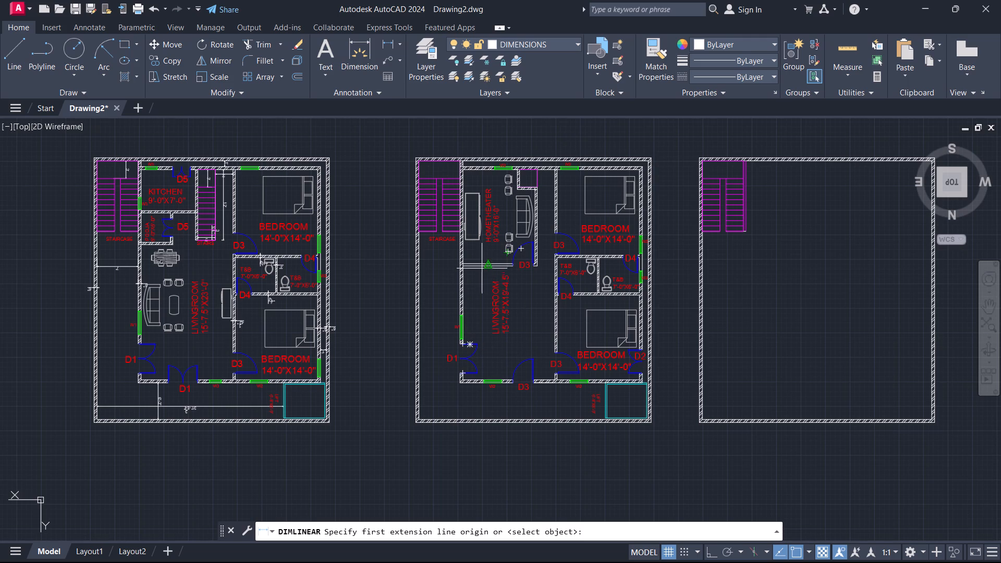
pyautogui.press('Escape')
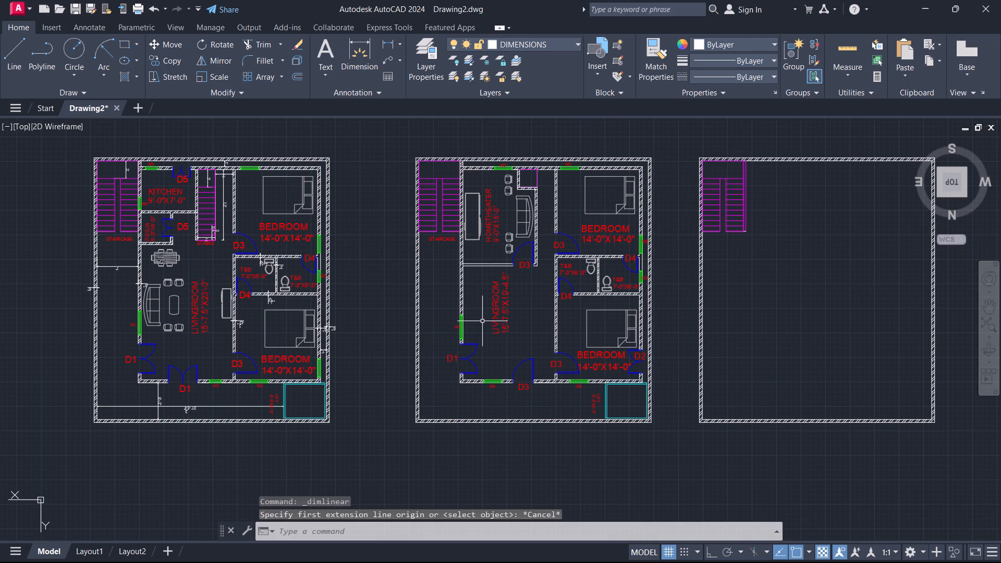
# Copy the second plan's upper BEDROOM 14'-0"X14'-0" label to four spots, one below each floor plan.
pyautogui.moveTo(480, 321); pyautogui.dragTo(649, 323, button='middle')
pyautogui.scroll(-1, 568, 338)
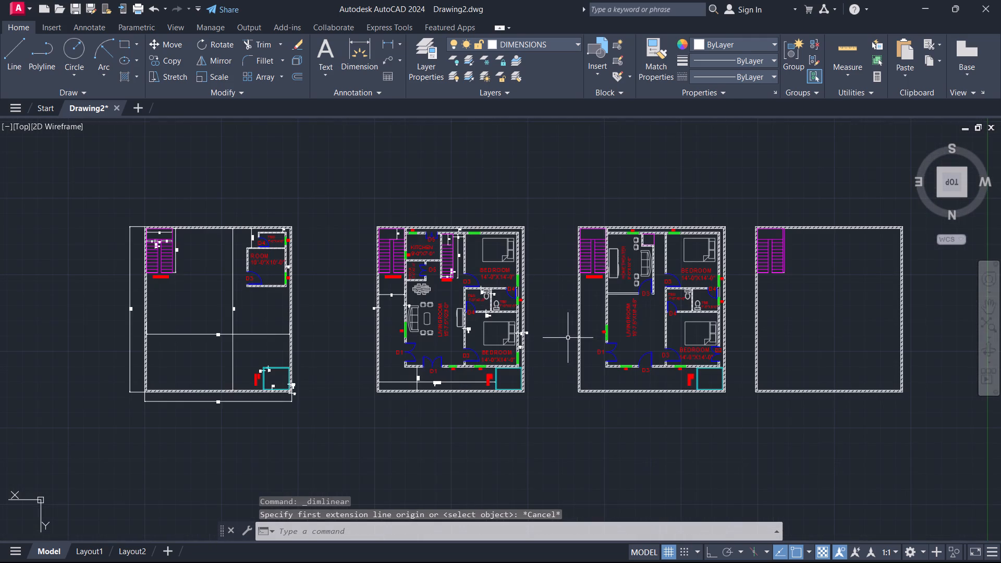
pyautogui.scroll(1, 388, 397)
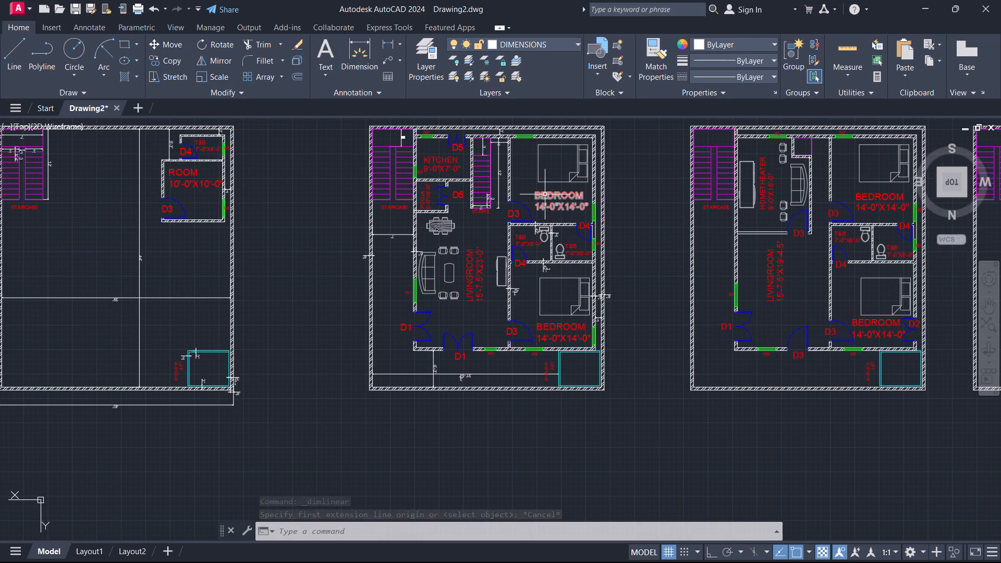
pyautogui.click(545, 194)
pyautogui.write('CO')
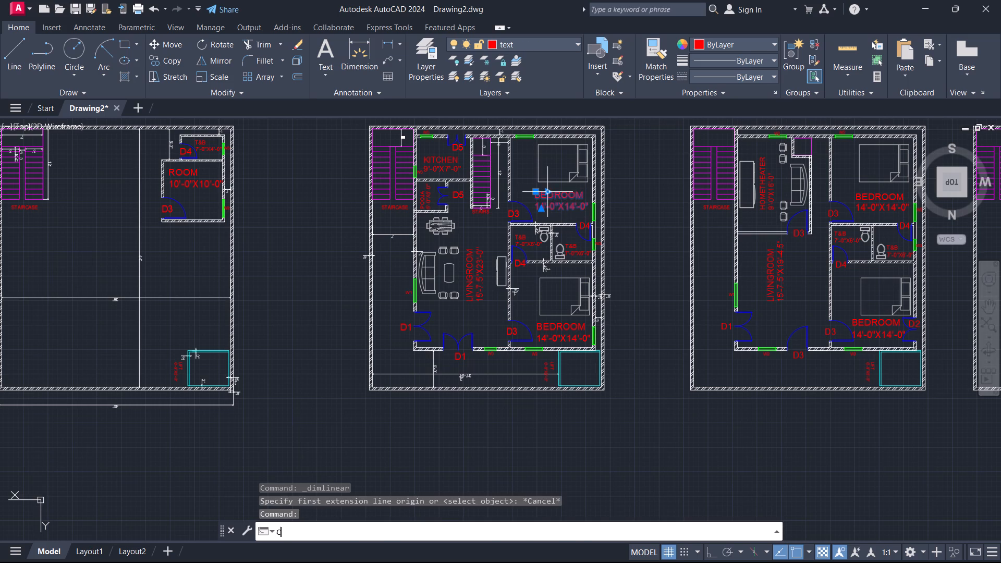
pyautogui.press('Return')
pyautogui.click(532, 191)
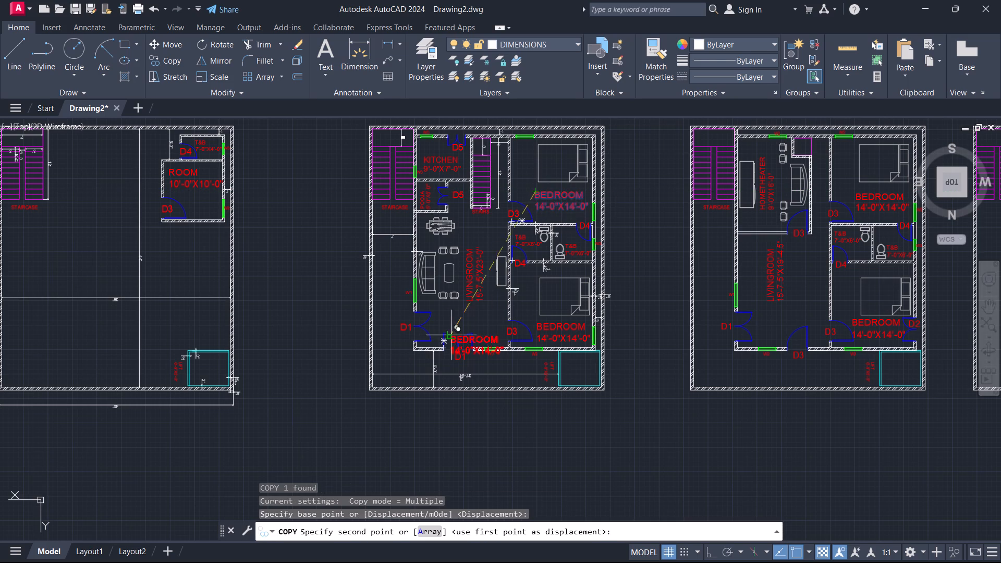
pyautogui.moveTo(306, 412); pyautogui.dragTo(512, 371, button='middle')
pyautogui.click(271, 395)
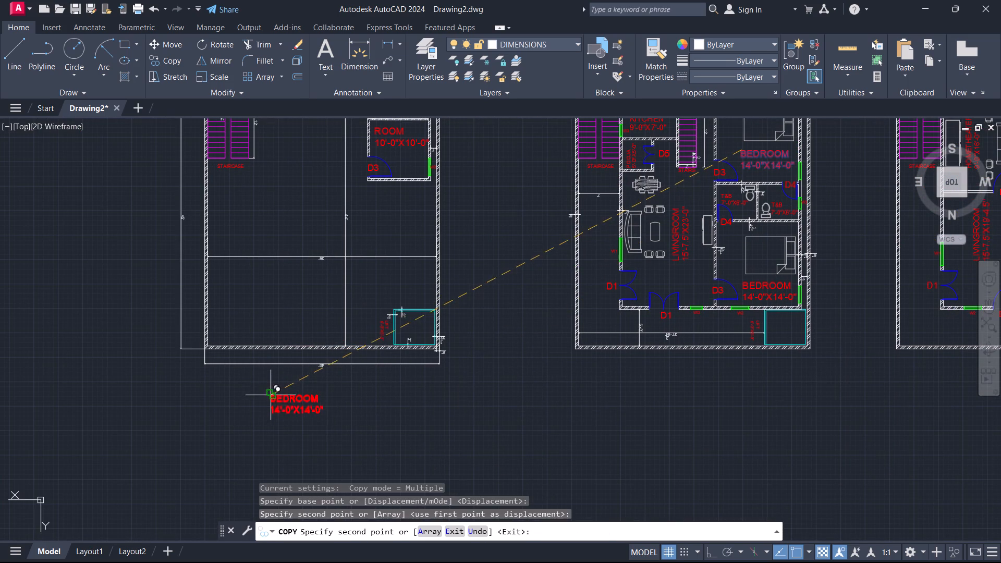
pyautogui.click(632, 391)
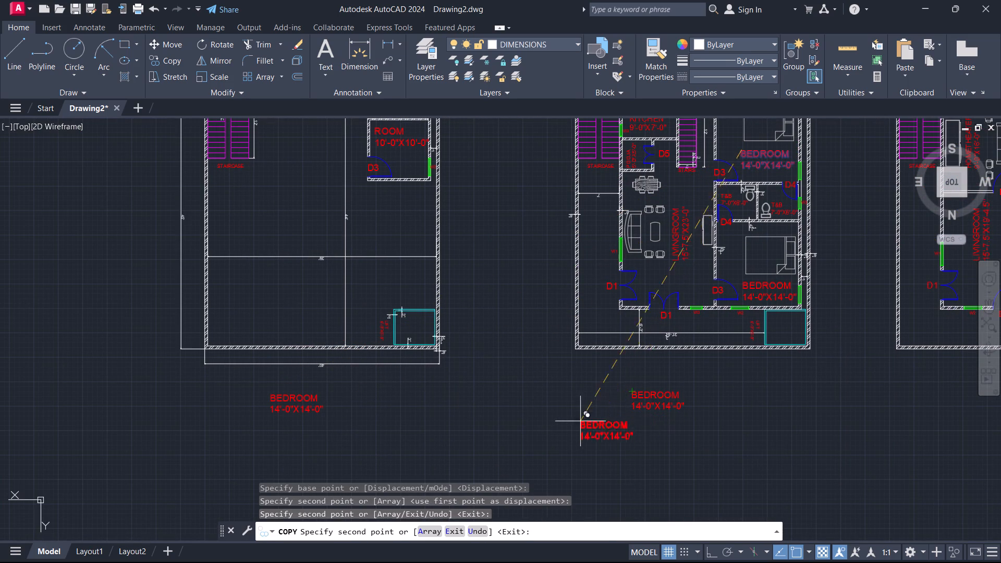
pyautogui.scroll(-1, 573, 419)
pyautogui.moveTo(571, 414); pyautogui.dragTo(216, 335, button='middle')
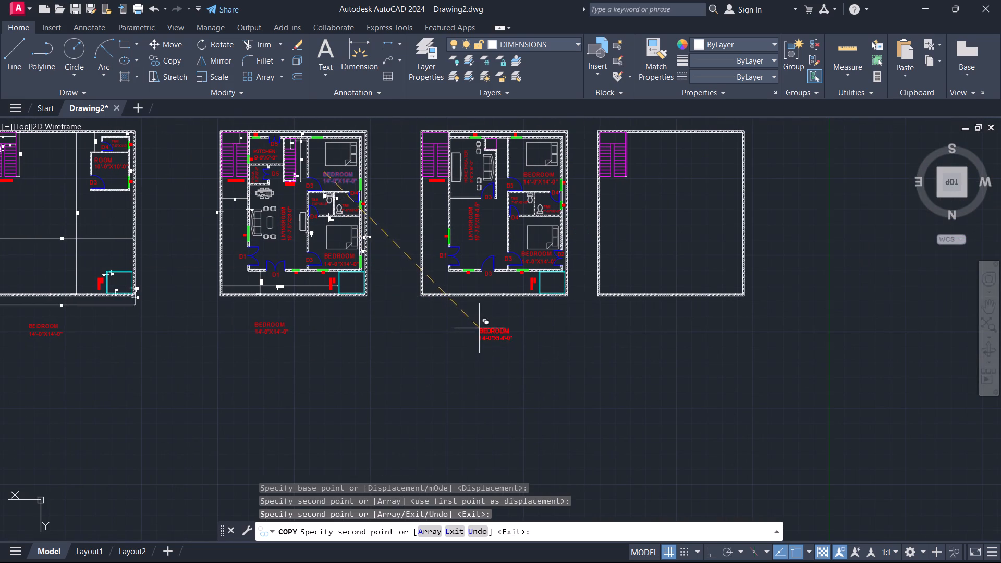
pyautogui.click(479, 328)
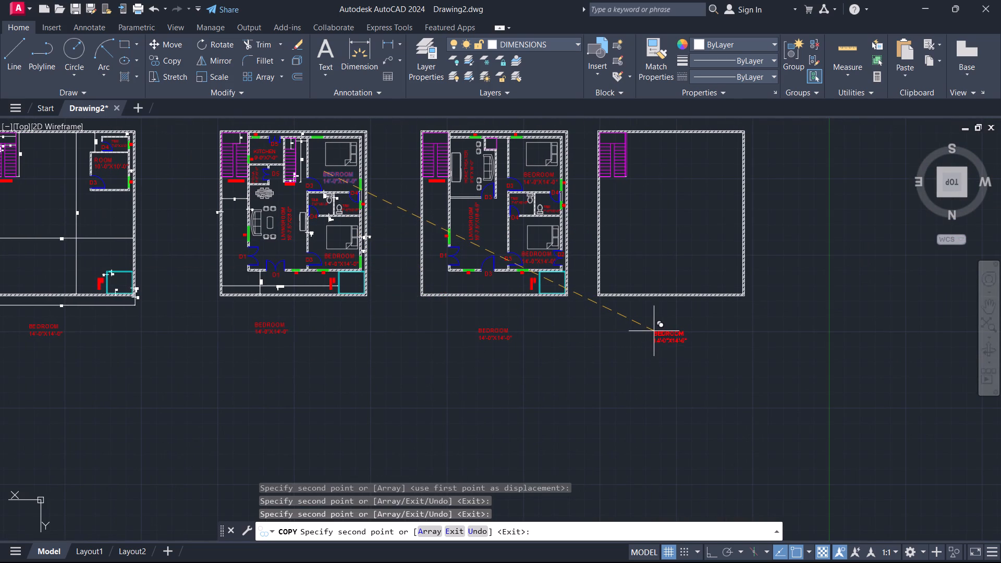
pyautogui.click(654, 328)
pyautogui.press('Escape')
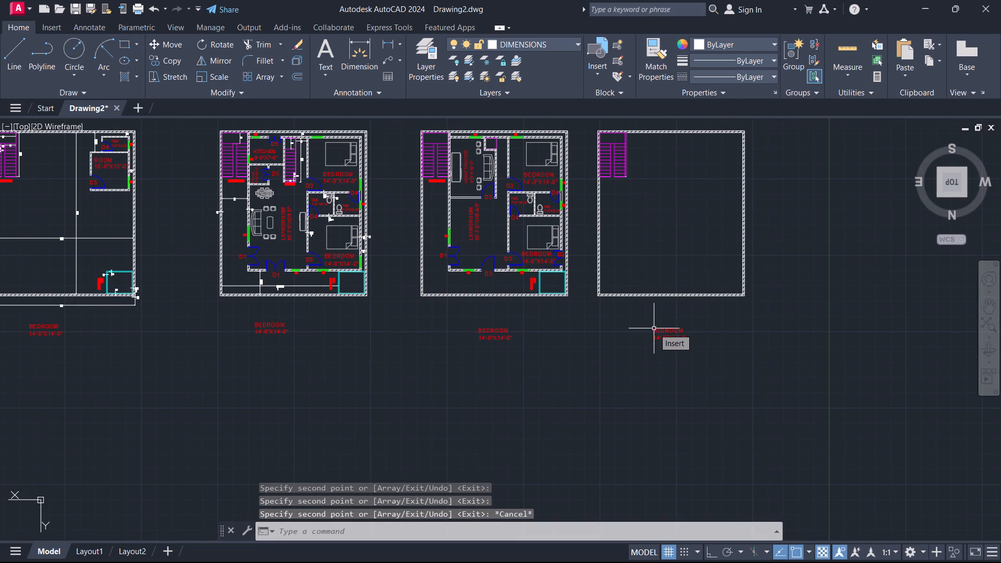
# Replace the text of the copied label below the first plan with GROUND FLOOR on two lines.
pyautogui.scroll(-1, 510, 361)
pyautogui.moveTo(430, 364); pyautogui.dragTo(580, 386, button='middle')
pyautogui.scroll(1, 326, 360)
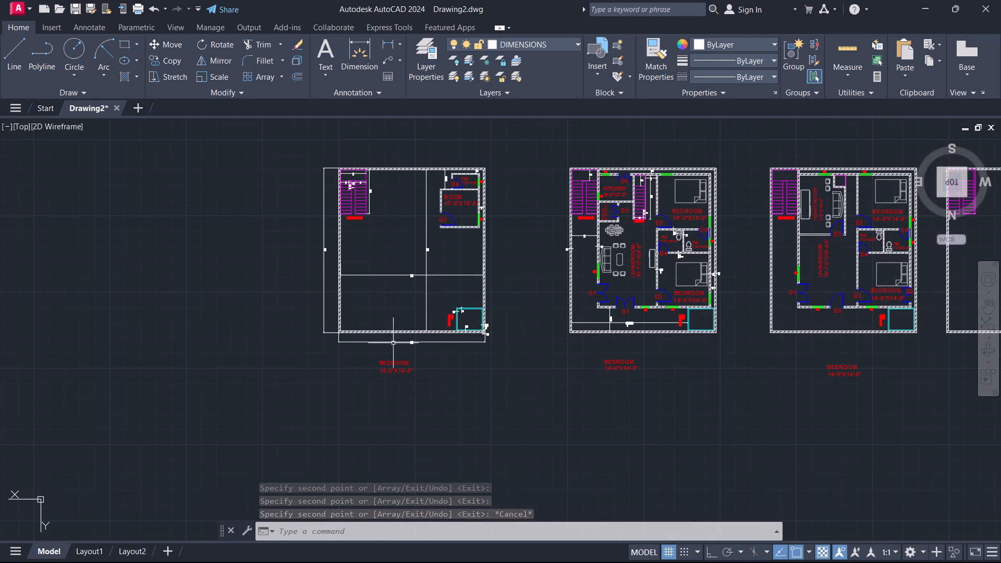
pyautogui.scroll(-1, 511, 385)
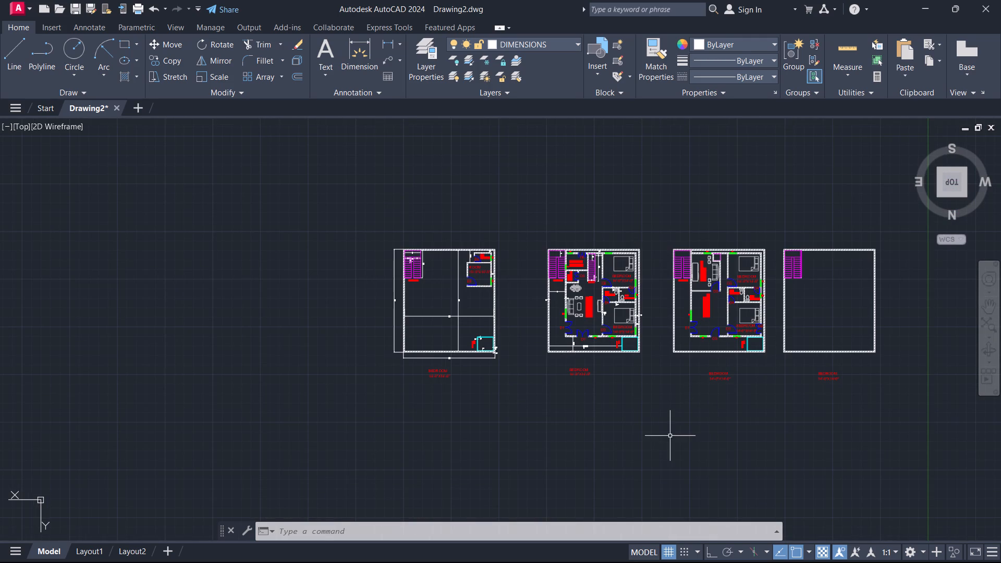
pyautogui.moveTo(706, 435); pyautogui.dragTo(489, 390, button='middle')
pyautogui.scroll(3, 171, 318)
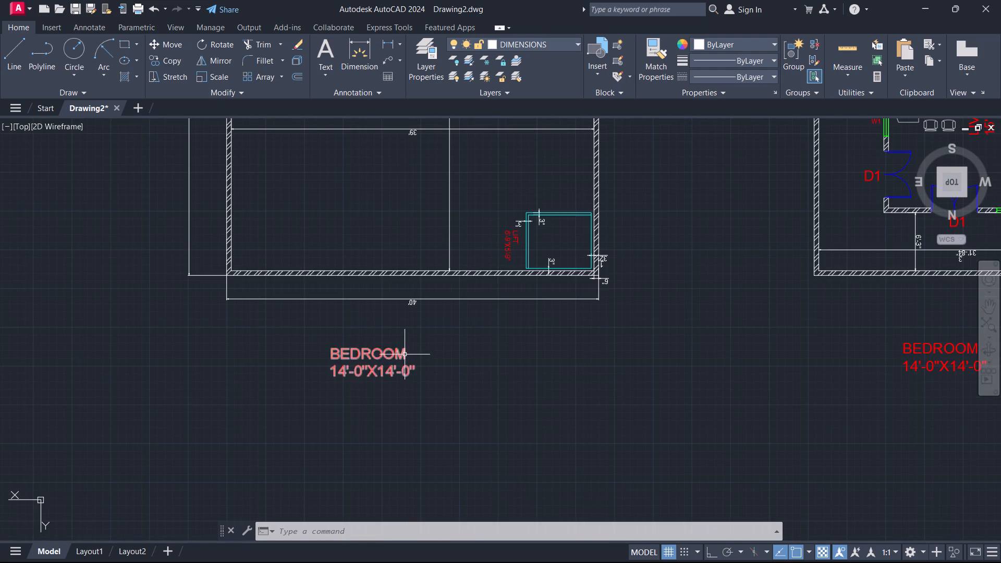
pyautogui.doubleClick(405, 354)
pyautogui.press('Down')
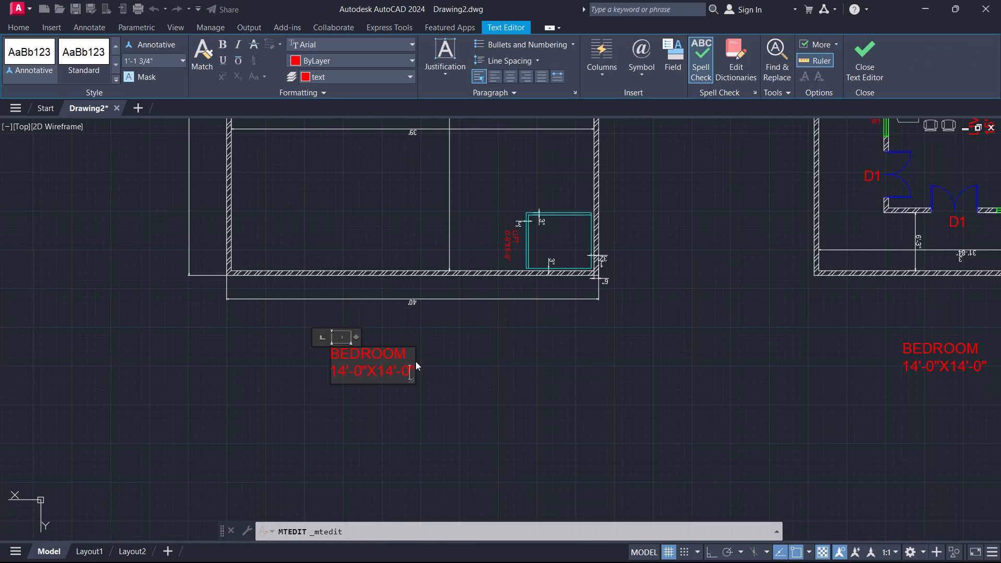
pyautogui.press('Right')
pyautogui.press('Right')
pyautogui.press('Right')
pyautogui.press('Right')
pyautogui.press('Right')
pyautogui.press('BackSpace')
pyautogui.press('BackSpace')
pyautogui.press('BackSpace')
pyautogui.press('BackSpace')
pyautogui.press('BackSpace')
pyautogui.press('BackSpace')
pyautogui.press('BackSpace')
pyautogui.press('BackSpace')
pyautogui.press('BackSpace')
pyautogui.press('BackSpace')
pyautogui.press('BackSpace')
pyautogui.press('BackSpace')
pyautogui.press('BackSpace')
pyautogui.press('BackSpace')
pyautogui.press('BackSpace')
pyautogui.press('BackSpace')
pyautogui.press('BackSpace')
pyautogui.press('BackSpace')
pyautogui.press('BackSpace')
pyautogui.press('BackSpace')
pyautogui.write('GROUND')
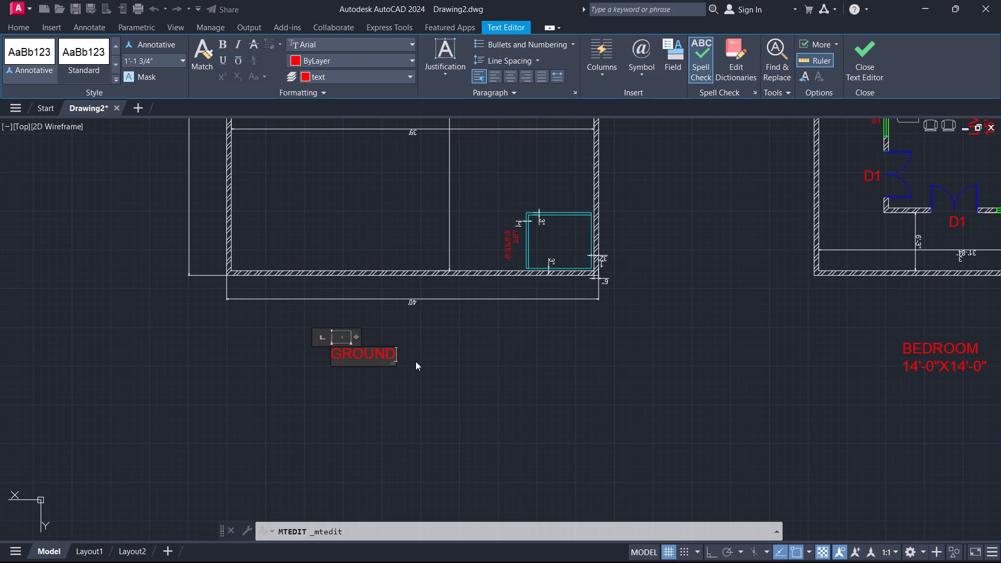
pyautogui.press('space')
pyautogui.press('f')
pyautogui.press('BackSpace')
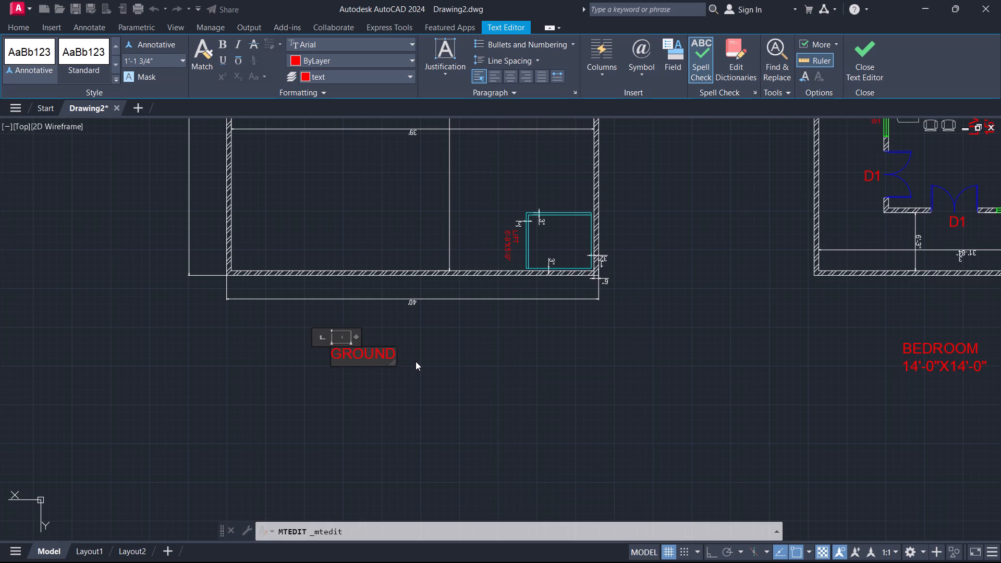
pyautogui.write('FLOOR')
pyautogui.click(417, 361)
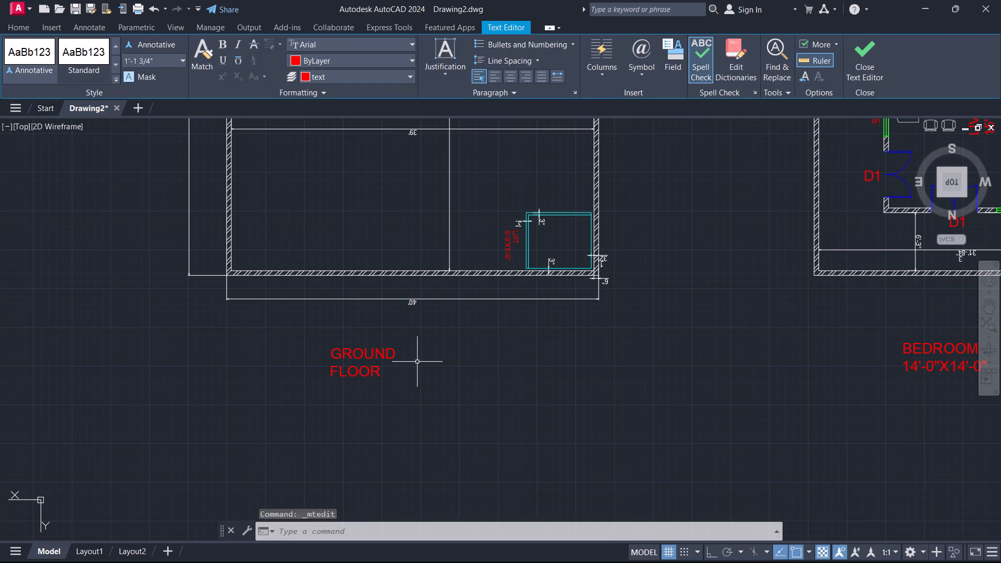
# Replace the text of the copied label below the second plan with 1ST FLOOR.
pyautogui.scroll(-1, 458, 372)
pyautogui.moveTo(667, 376); pyautogui.dragTo(381, 382, button='middle')
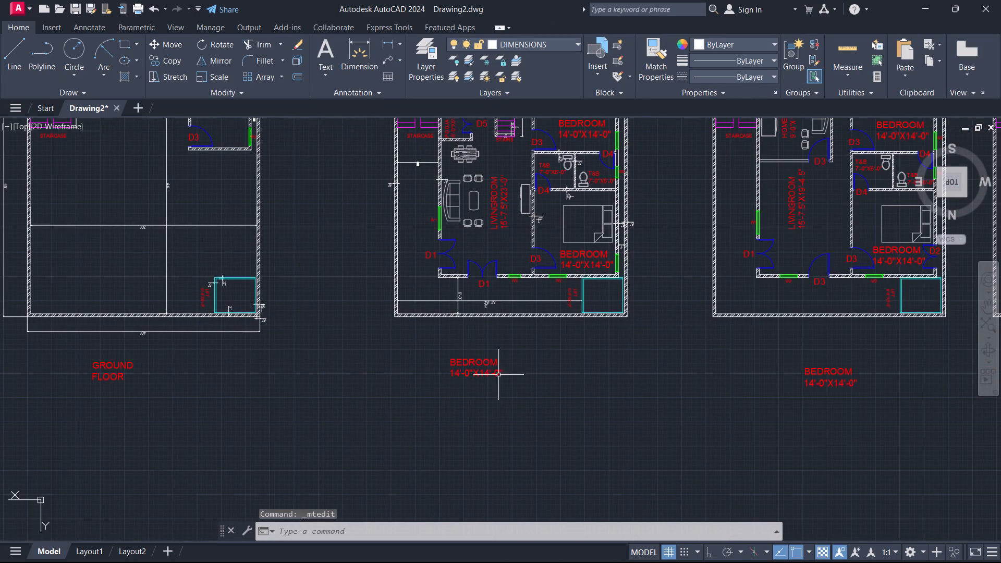
pyautogui.doubleClick(498, 375)
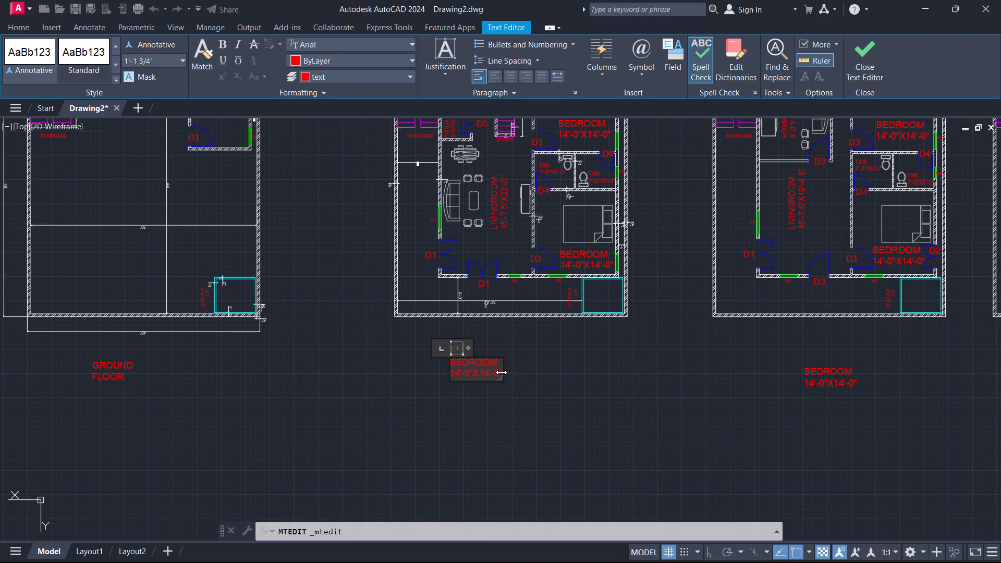
pyautogui.press('Right')
pyautogui.press('BackSpace')
pyautogui.press('BackSpace')
pyautogui.press('BackSpace')
pyautogui.press('BackSpace')
pyautogui.press('BackSpace')
pyautogui.press('BackSpace')
pyautogui.press('BackSpace')
pyautogui.press('BackSpace')
pyautogui.press('BackSpace')
pyautogui.press('BackSpace')
pyautogui.press('BackSpace')
pyautogui.press('BackSpace')
pyautogui.press('BackSpace')
pyautogui.press('BackSpace')
pyautogui.press('BackSpace')
pyautogui.press('BackSpace')
pyautogui.press('BackSpace')
pyautogui.press('BackSpace')
pyautogui.press('BackSpace')
pyautogui.press('BackSpace')
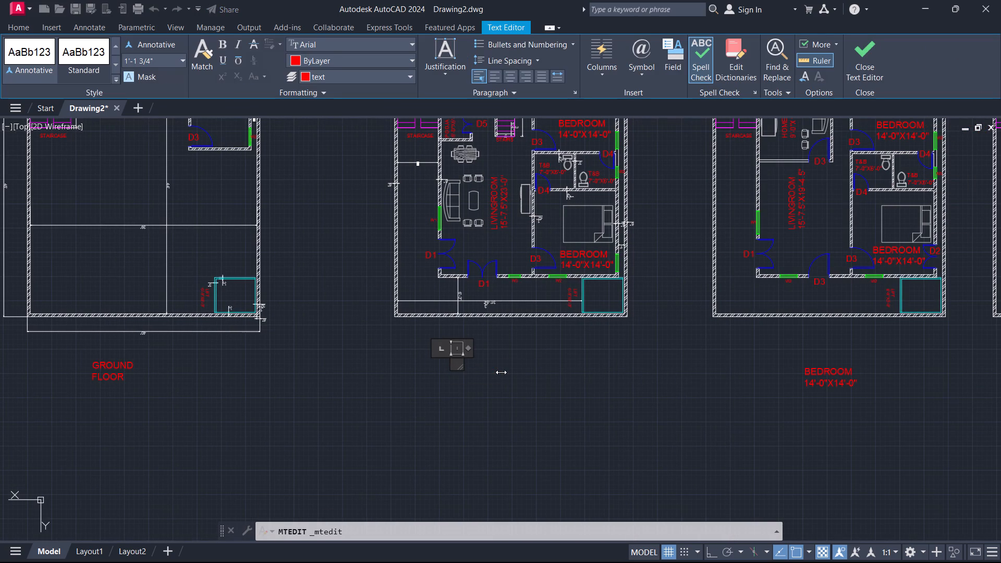
pyautogui.write('1ST')
pyautogui.press('space')
pyautogui.press('f')
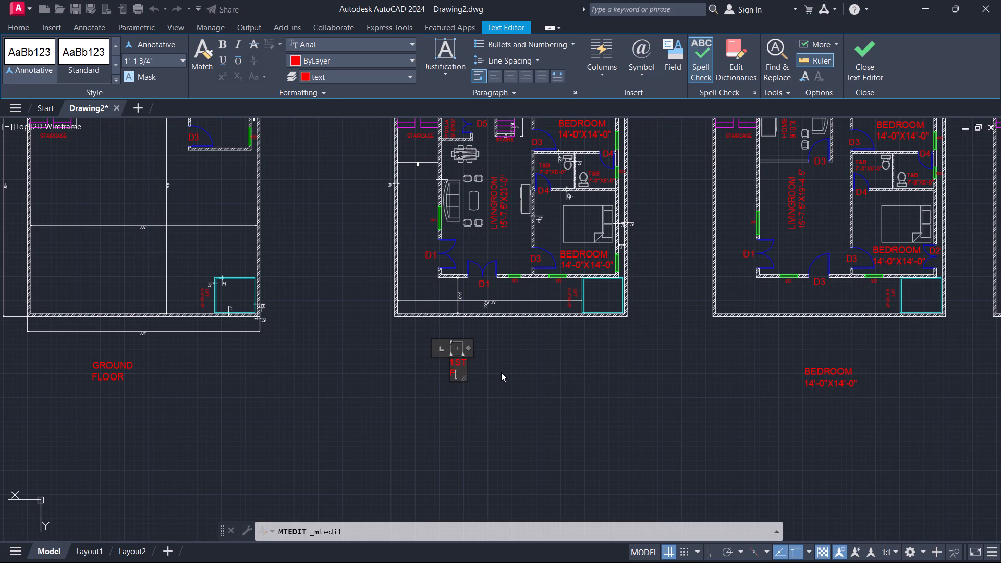
pyautogui.write('LOOR')
pyautogui.click(501, 372)
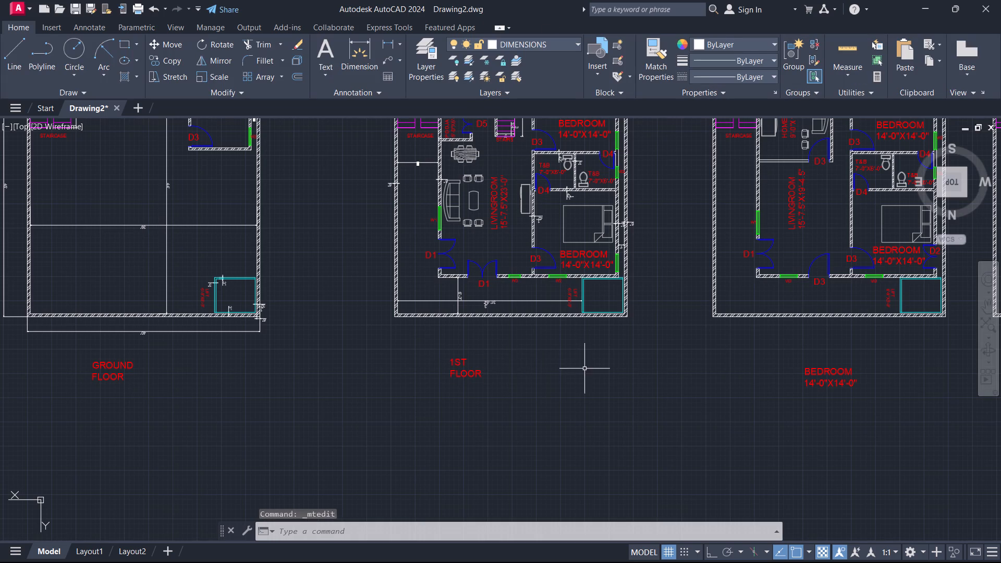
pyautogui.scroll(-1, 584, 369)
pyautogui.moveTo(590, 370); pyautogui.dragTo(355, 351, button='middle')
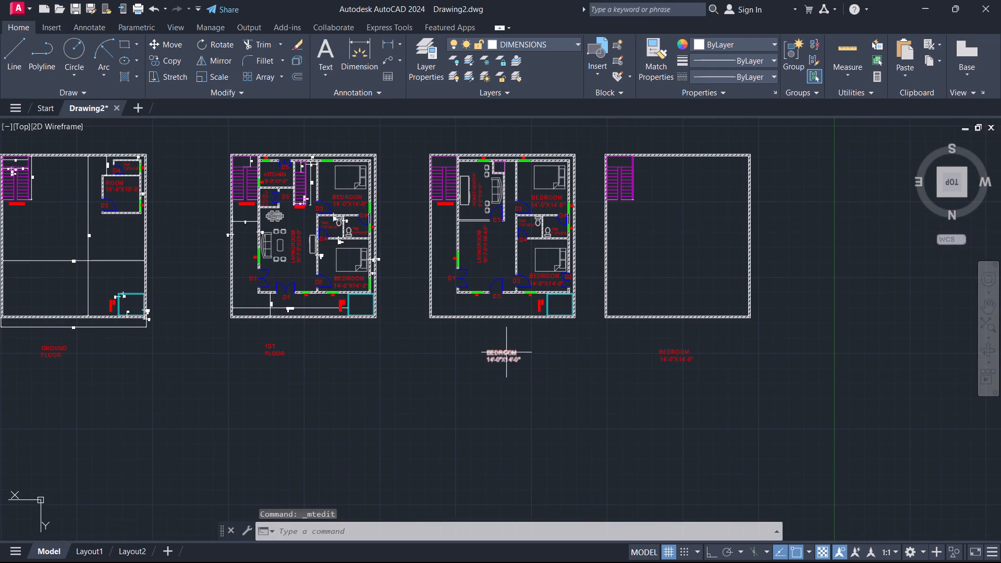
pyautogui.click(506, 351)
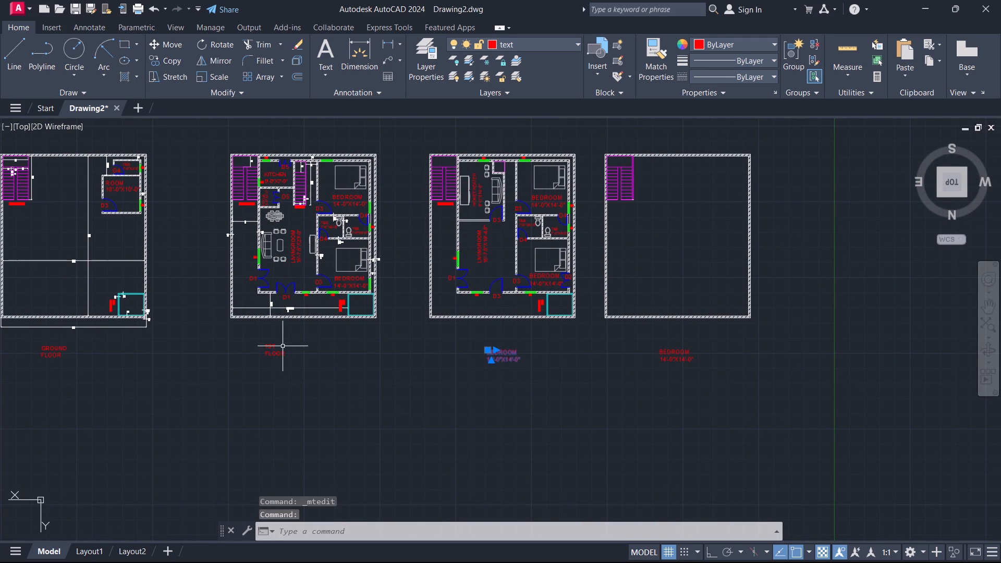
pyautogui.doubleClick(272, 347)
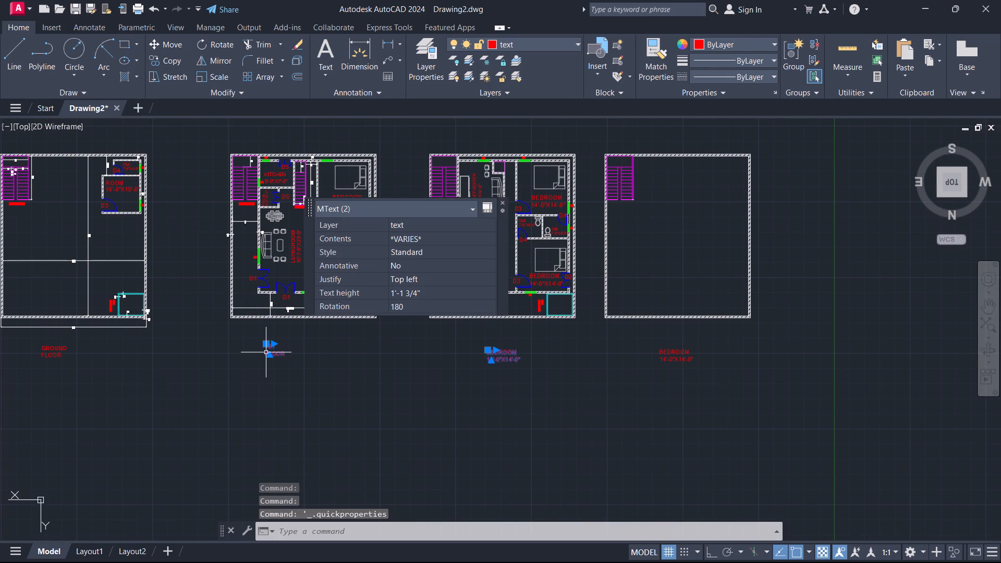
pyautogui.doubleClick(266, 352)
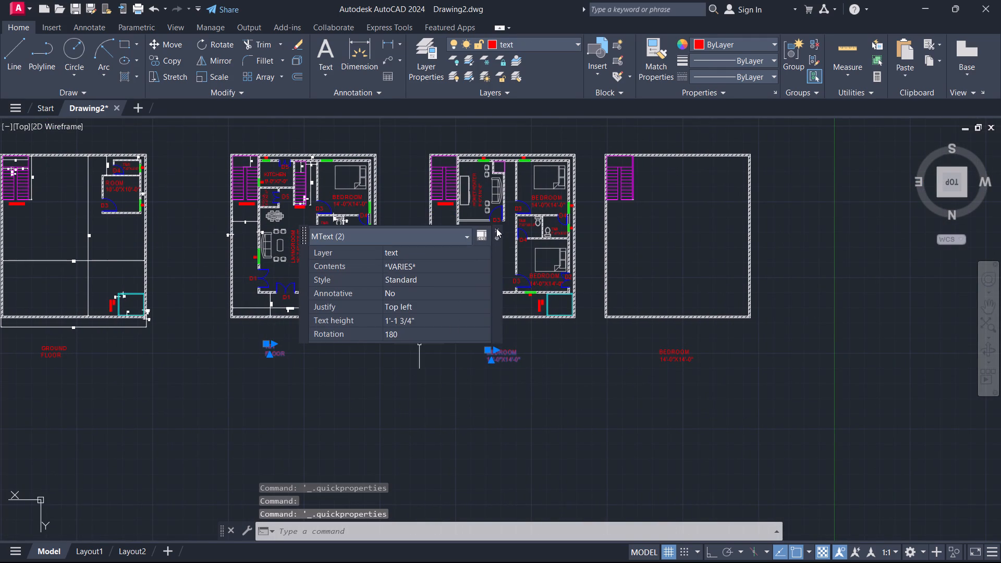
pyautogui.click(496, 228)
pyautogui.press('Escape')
# Edit the label below the second plan to read 1stFLOOR on a single line, with lowercase st.
pyautogui.doubleClick(276, 356)
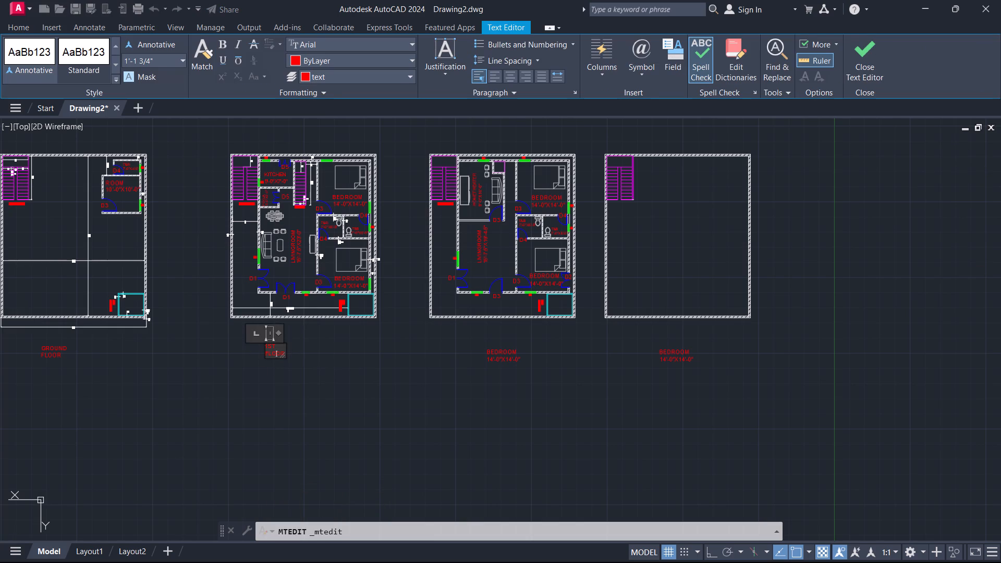
pyautogui.press('Left')
pyautogui.press('Left')
pyautogui.press('Left')
pyautogui.press('BackSpace')
pyautogui.press('BackSpace')
pyautogui.press('BackSpace')
pyautogui.press('s')
pyautogui.press('t')
pyautogui.doubleClick(504, 359)
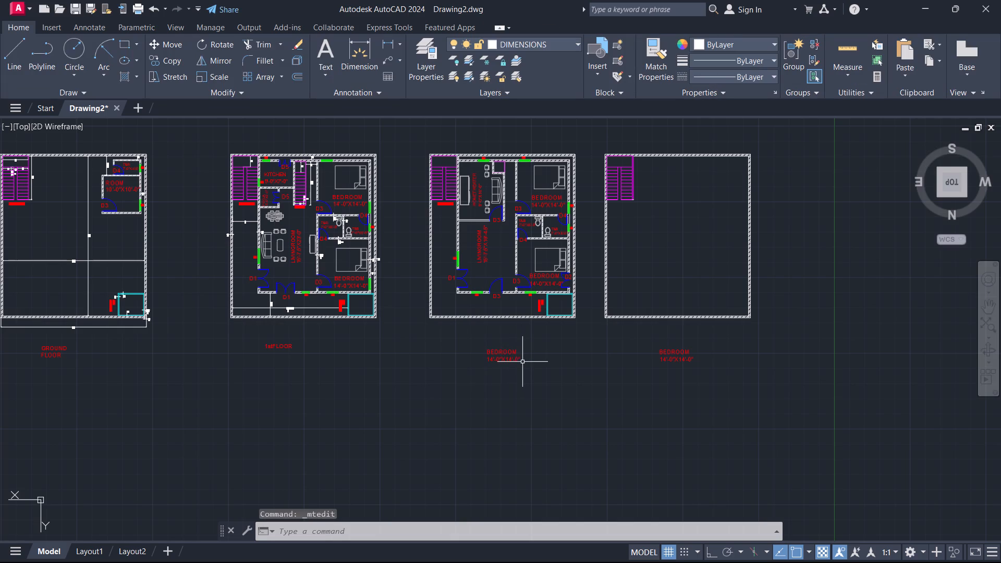
# Replace the text of the copied BEDROOM label below the third plan with 2ndFLOOR.
pyautogui.doubleClick(518, 362)
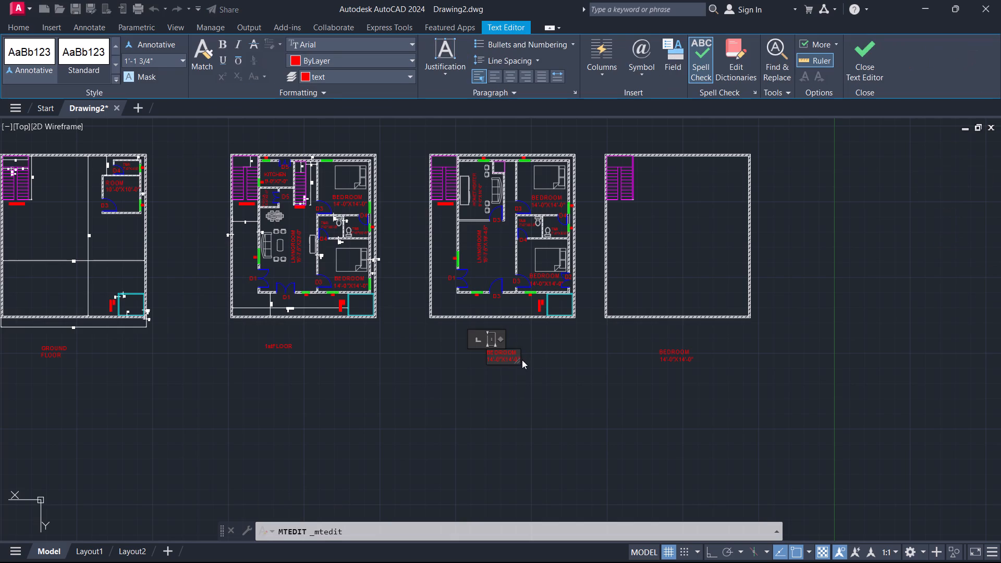
pyautogui.scroll(4, 519, 361)
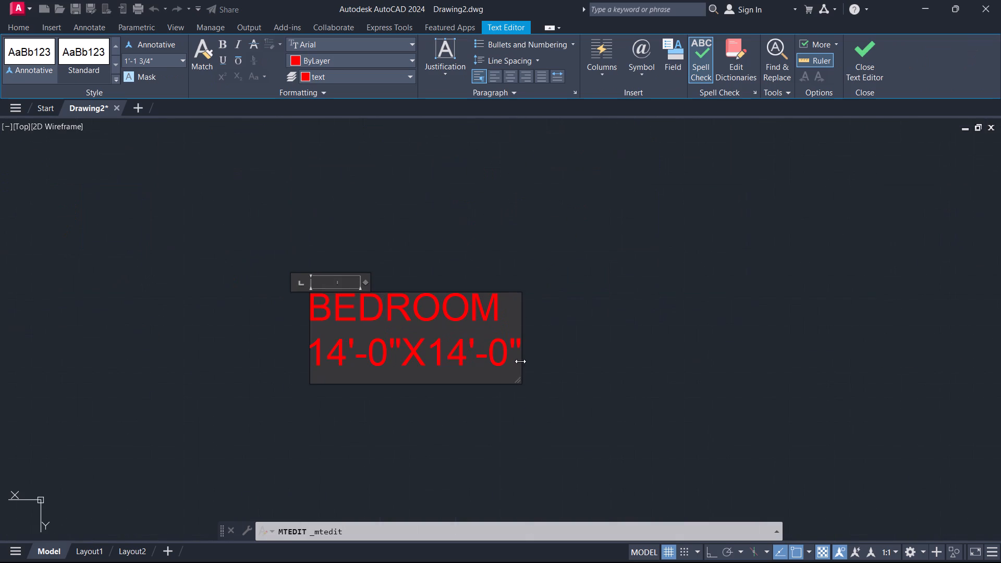
pyautogui.press('Right')
pyautogui.press('BackSpace')
pyautogui.press('BackSpace')
pyautogui.press('BackSpace')
pyautogui.press('BackSpace')
pyautogui.press('BackSpace')
pyautogui.press('BackSpace')
pyautogui.press('BackSpace')
pyautogui.press('BackSpace')
pyautogui.press('BackSpace')
pyautogui.press('BackSpace')
pyautogui.press('BackSpace')
pyautogui.press('BackSpace')
pyautogui.press('BackSpace')
pyautogui.press('BackSpace')
pyautogui.press('BackSpace')
pyautogui.press('BackSpace')
pyautogui.press('BackSpace')
pyautogui.press('BackSpace')
pyautogui.press('BackSpace')
pyautogui.press('BackSpace')
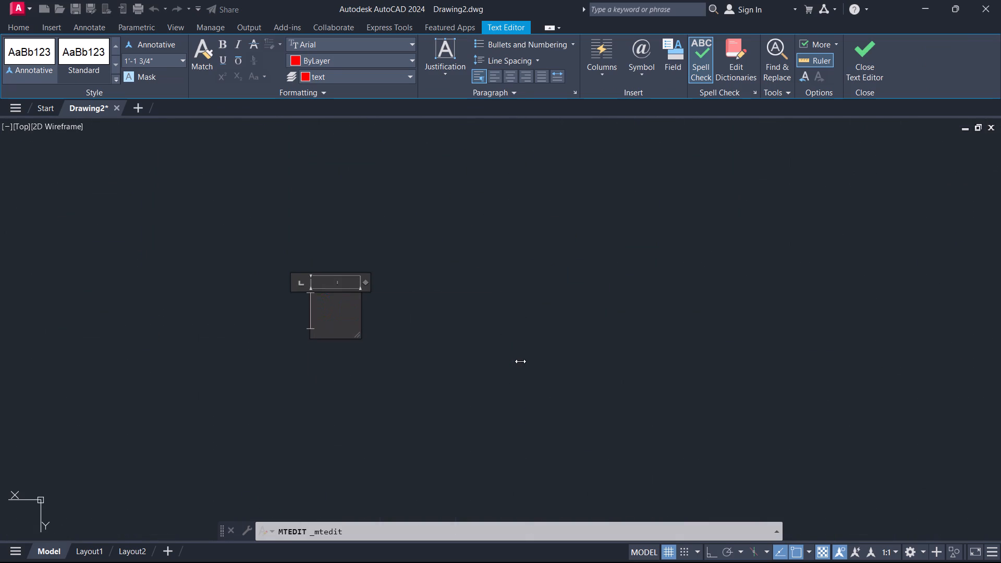
pyautogui.press('2')
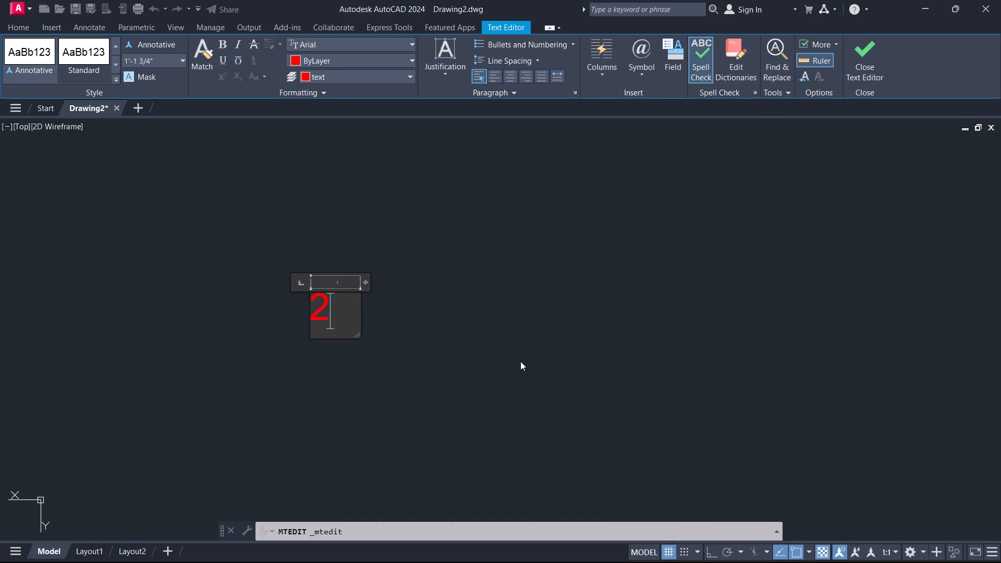
pyautogui.write('nd')
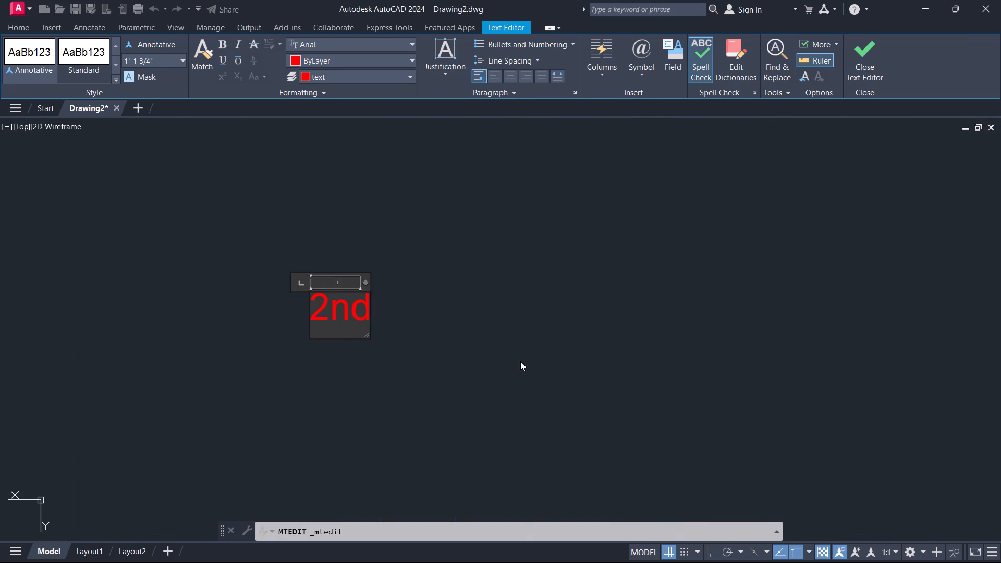
pyautogui.write('FLOOR')
pyautogui.click(518, 364)
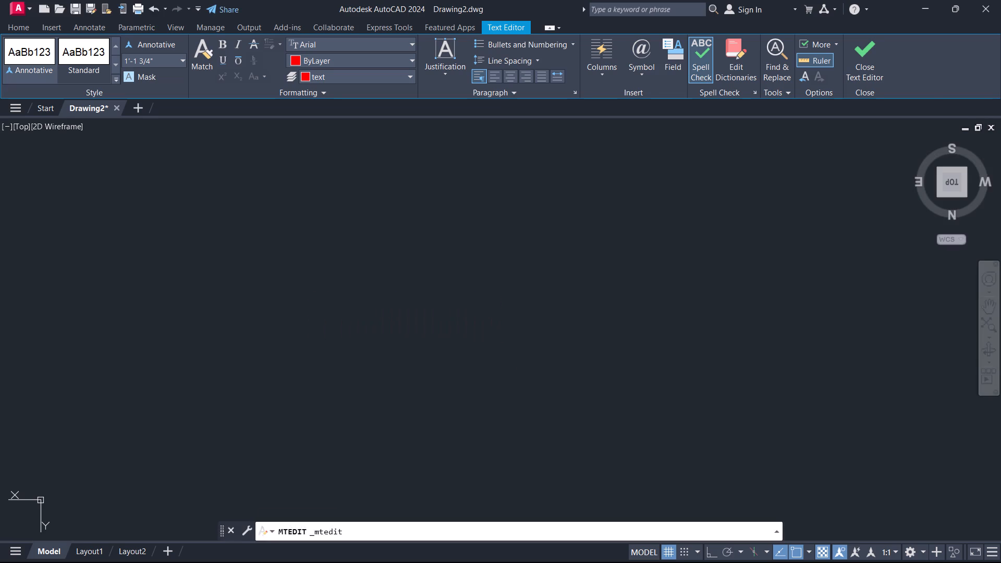
# Replace the text of the copied BEDROOM label below the fourth plan with TERRACE.
pyautogui.scroll(-3, 544, 321)
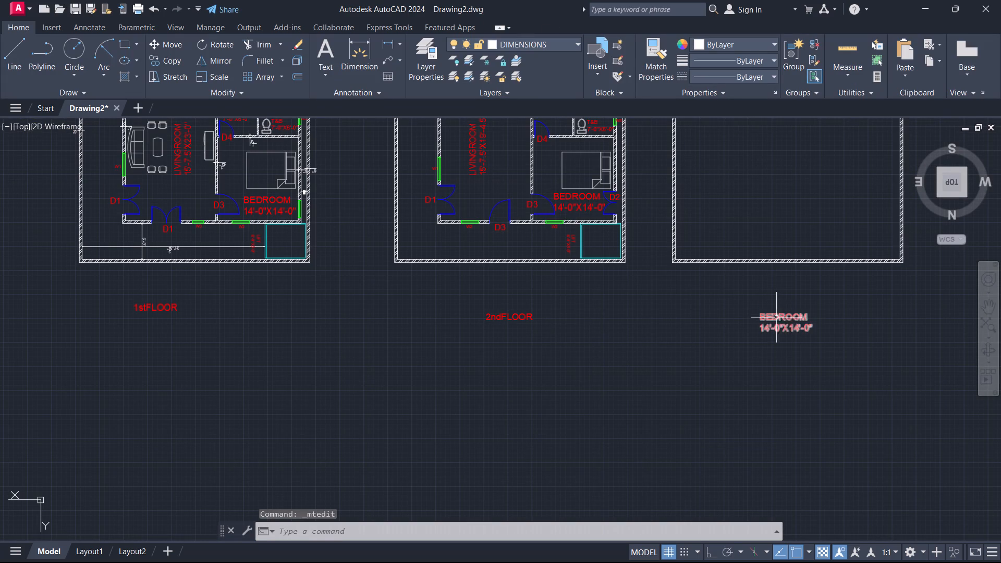
pyautogui.doubleClick(793, 329)
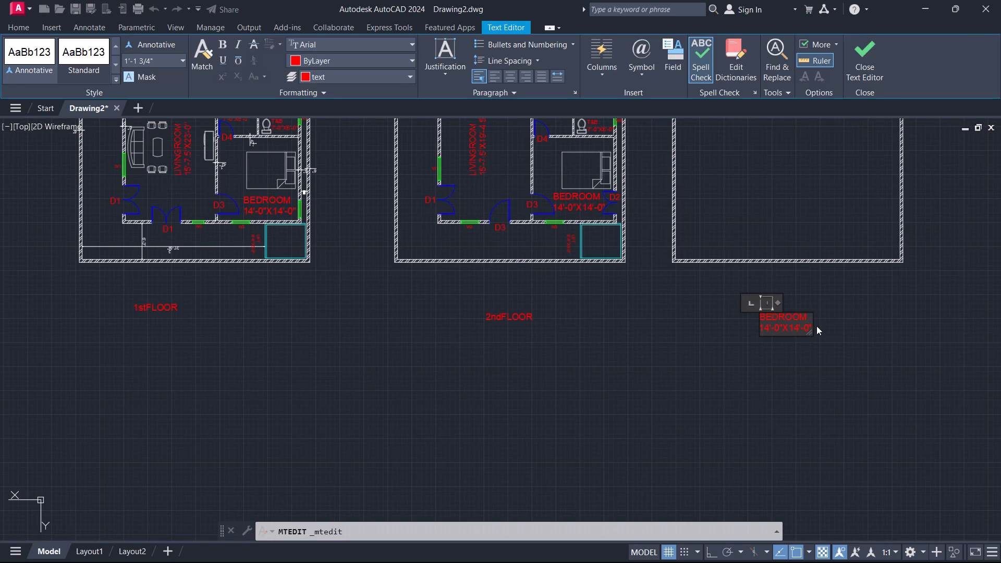
pyautogui.click(814, 328)
pyautogui.doubleClick(801, 328)
pyautogui.press('Right')
pyautogui.press('Right')
pyautogui.press('Right')
pyautogui.press('Right')
pyautogui.press('Right')
pyautogui.press('Right')
pyautogui.press('Right')
pyautogui.press('Right')
pyautogui.press('Right')
pyautogui.press('Right')
pyautogui.press('Right')
pyautogui.press('Right')
pyautogui.press('Right')
pyautogui.press('Right')
pyautogui.press('BackSpace')
pyautogui.press('BackSpace')
pyautogui.press('BackSpace')
pyautogui.press('BackSpace')
pyautogui.press('BackSpace')
pyautogui.press('BackSpace')
pyautogui.press('BackSpace')
pyautogui.press('BackSpace')
pyautogui.press('BackSpace')
pyautogui.press('BackSpace')
pyautogui.press('BackSpace')
pyautogui.press('BackSpace')
pyautogui.press('BackSpace')
pyautogui.press('BackSpace')
pyautogui.press('BackSpace')
pyautogui.press('BackSpace')
pyautogui.press('BackSpace')
pyautogui.press('BackSpace')
pyautogui.press('BackSpace')
pyautogui.press('BackSpace')
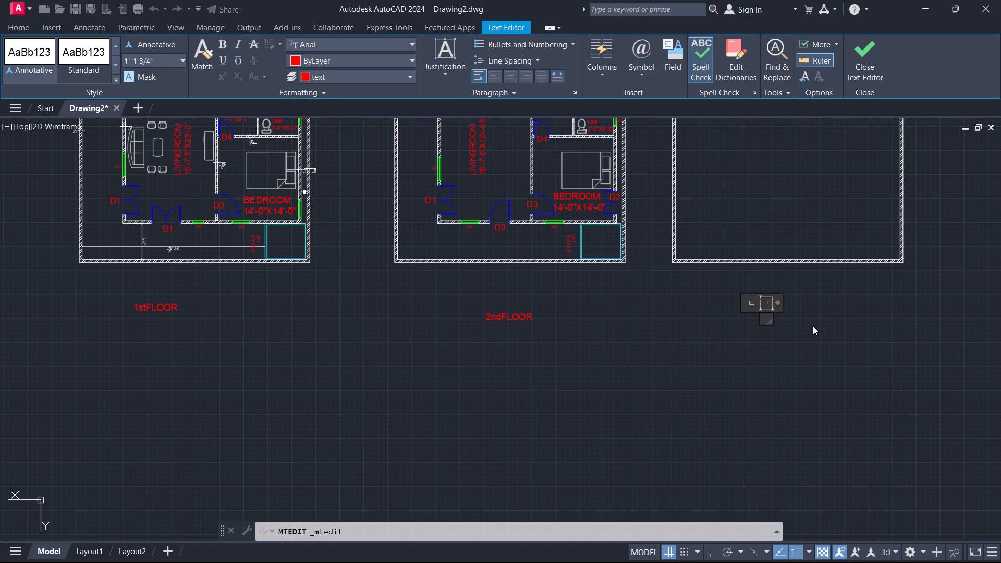
pyautogui.write('TERRACE')
pyautogui.click(773, 353)
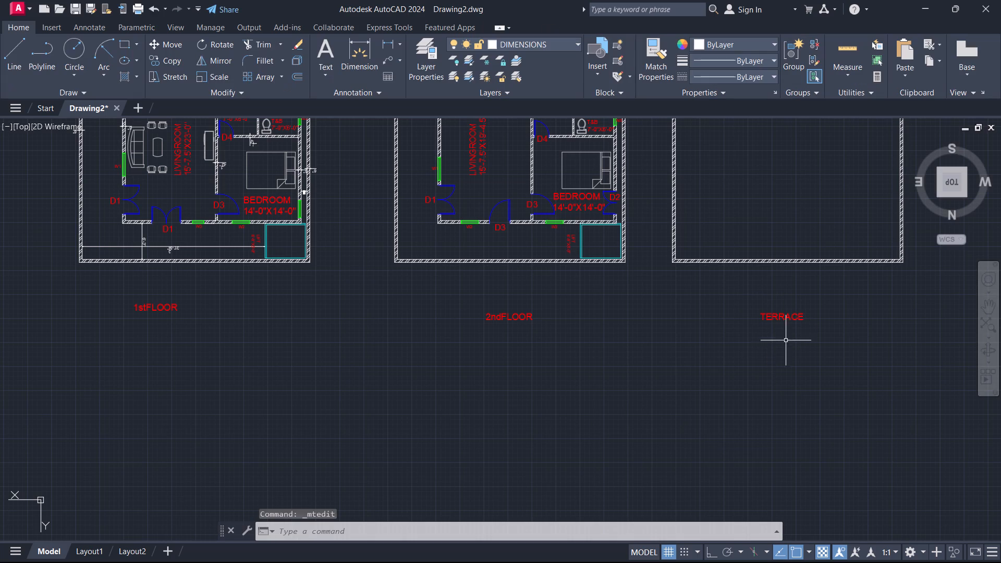
# Join the two-line label below the first plan into the single line GROUNDFLOOR.
pyautogui.scroll(-1, 810, 338)
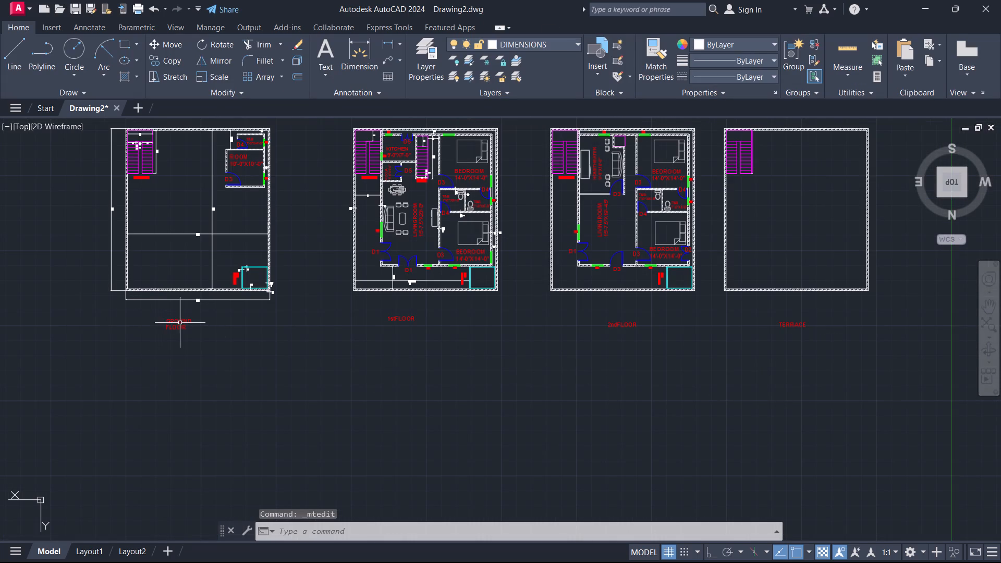
pyautogui.click(177, 329)
pyautogui.doubleClick(177, 329)
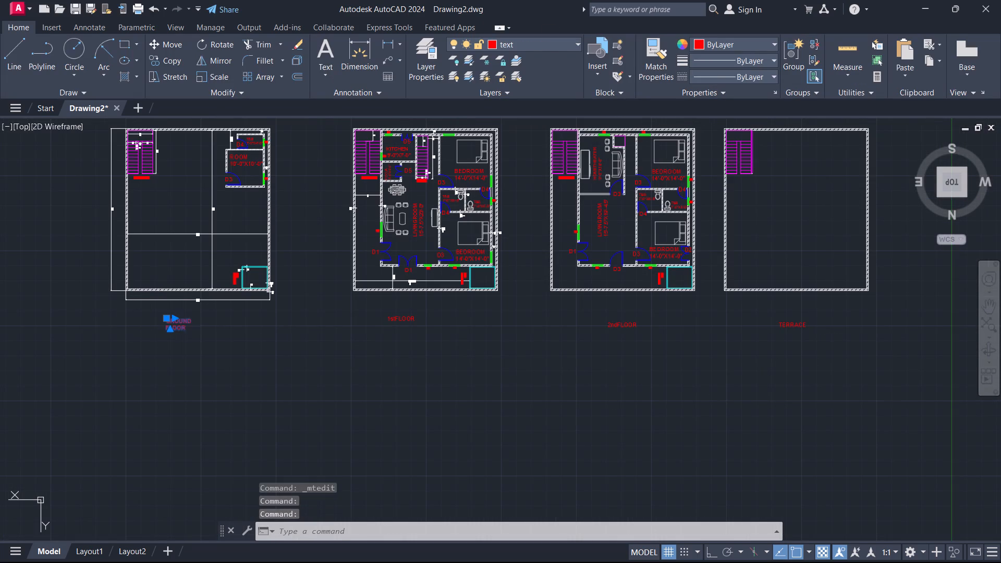
pyautogui.scroll(3, 157, 333)
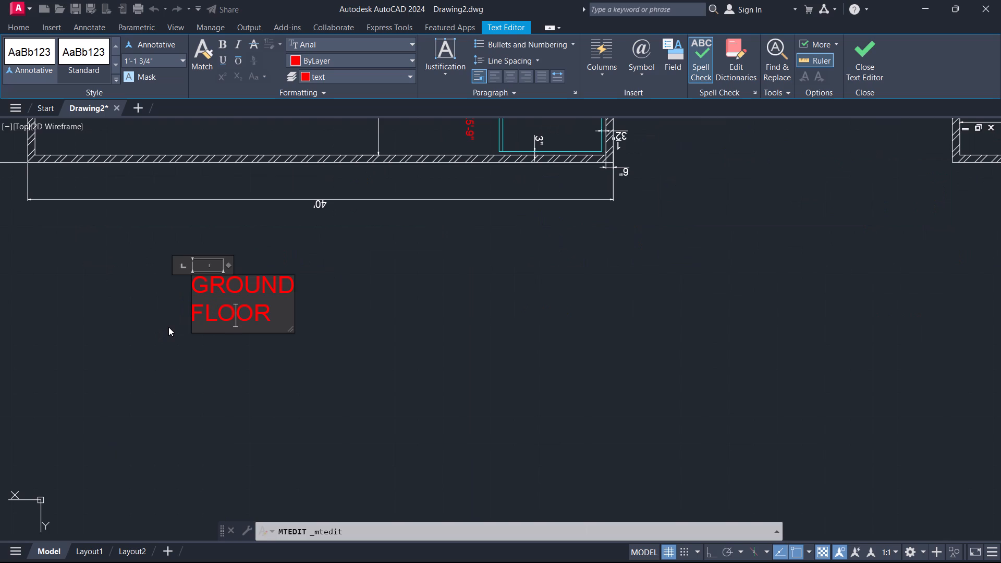
pyautogui.press('Left')
pyautogui.press('Left')
pyautogui.press('Left')
pyautogui.press('BackSpace')
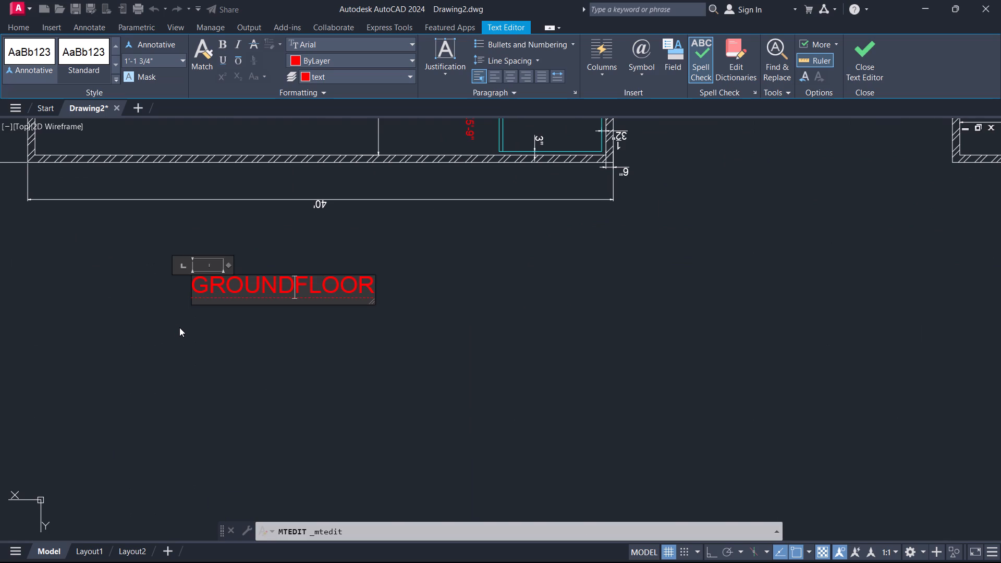
pyautogui.click(176, 328)
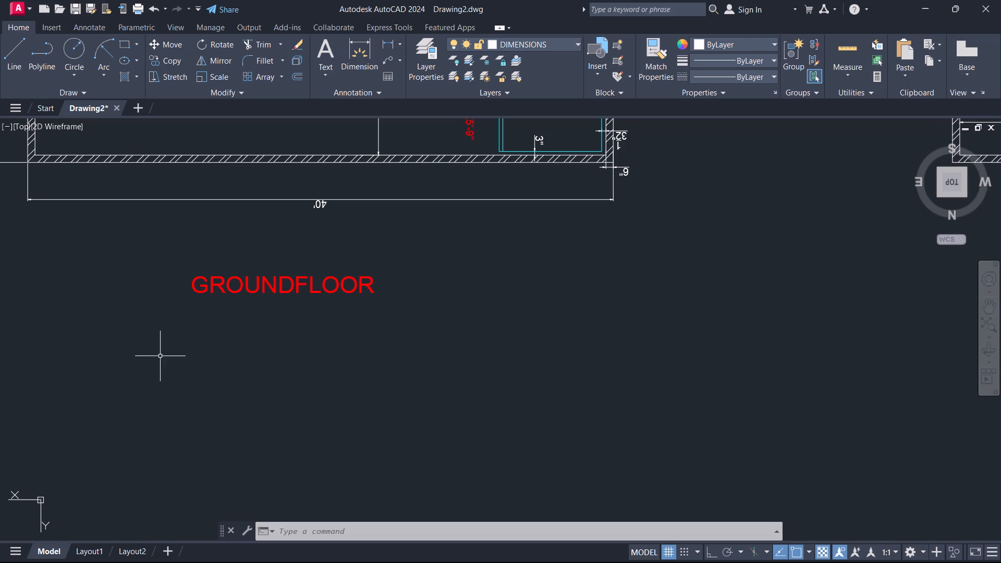
# Move all four floor-name labels together slightly upward, closer to the bottom edges of their plans.
pyautogui.scroll(-2, 192, 388)
pyautogui.scroll(-1, 349, 406)
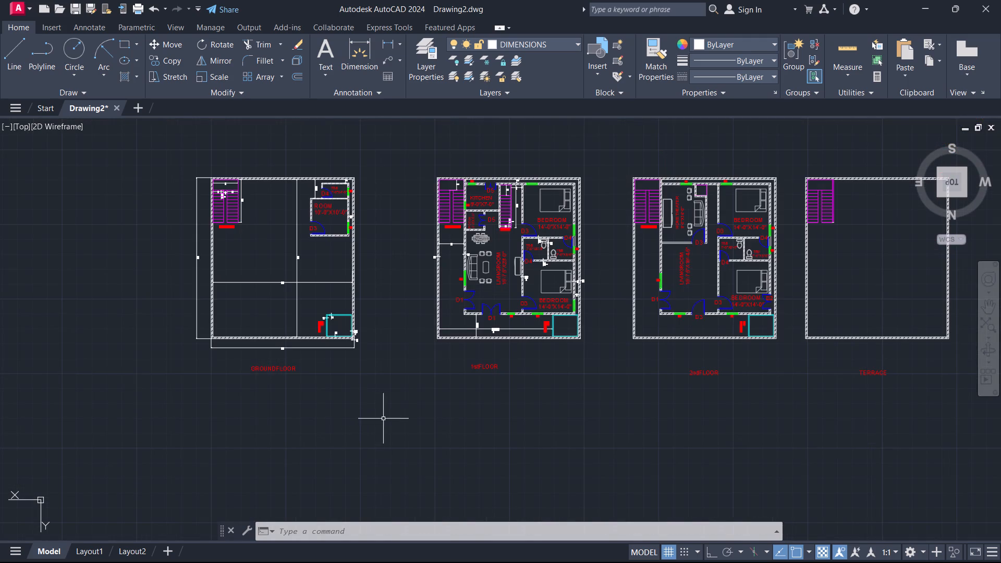
pyautogui.moveTo(387, 421); pyautogui.dragTo(281, 411, button='middle')
pyautogui.click(113, 351)
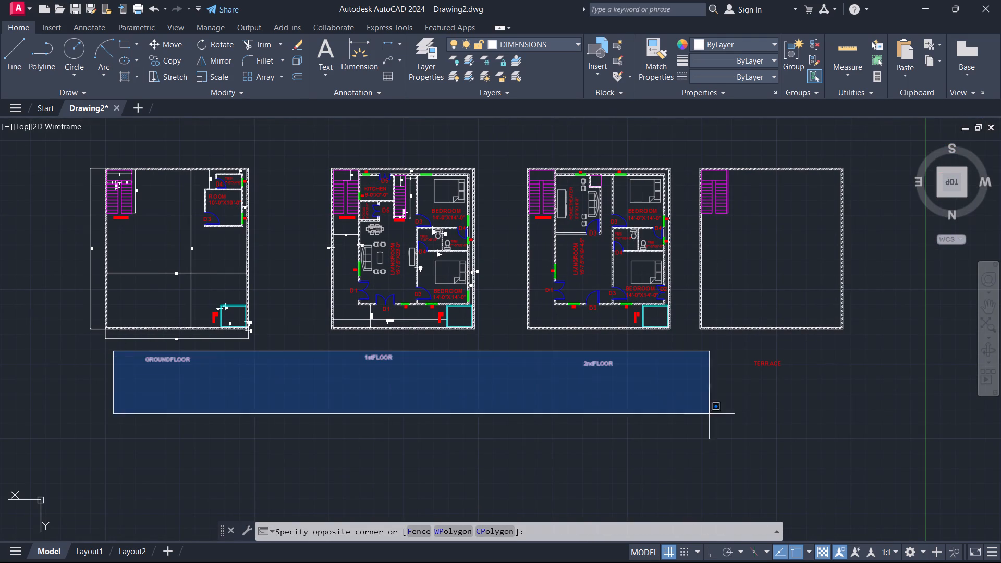
pyautogui.click(822, 414)
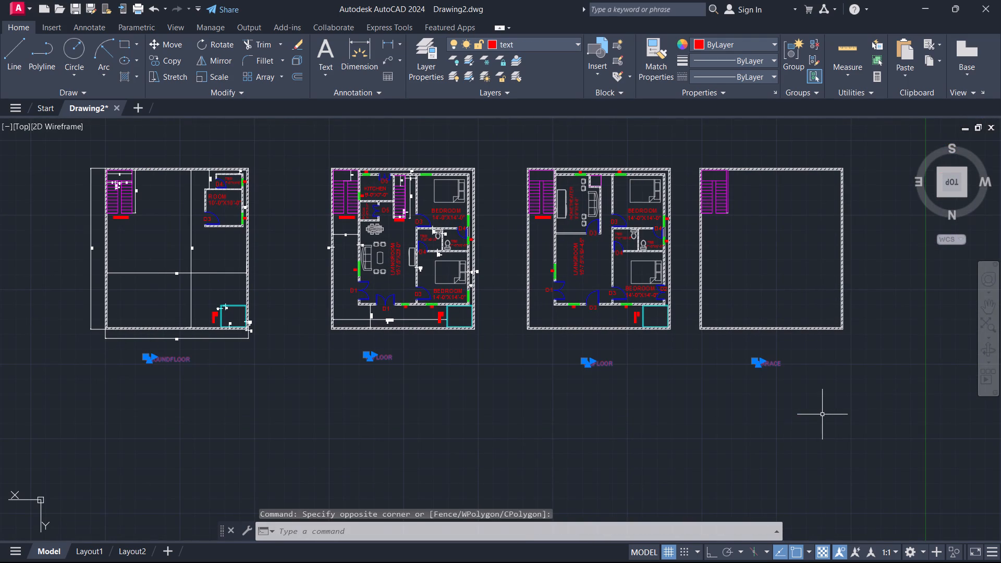
pyautogui.press('m')
pyautogui.press('Return')
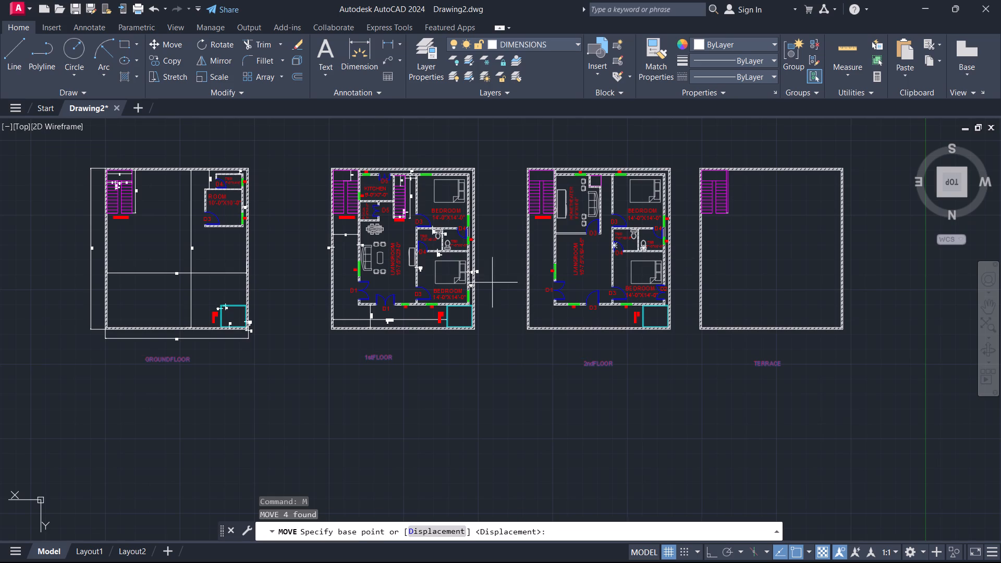
pyautogui.scroll(1, 138, 358)
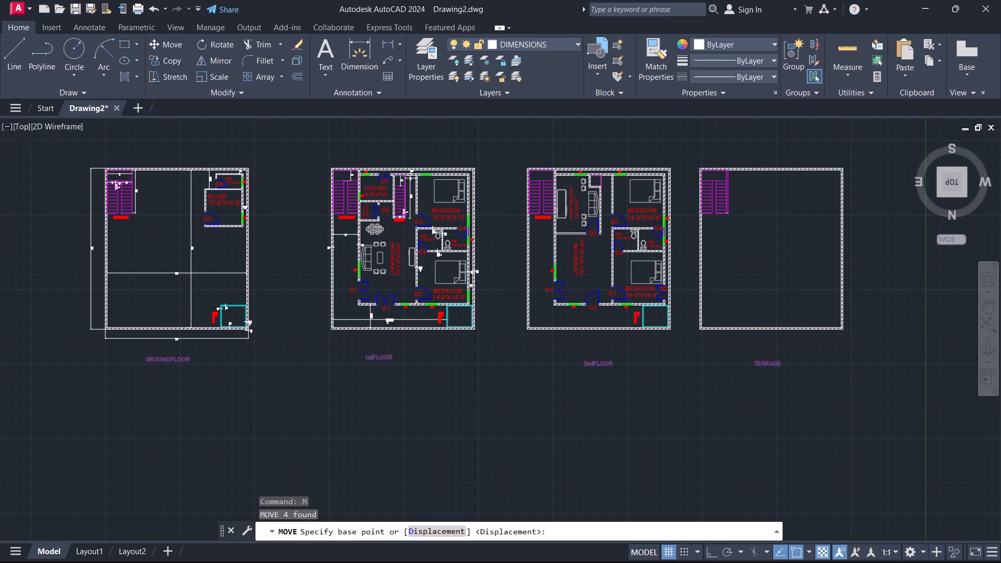
pyautogui.click(145, 359)
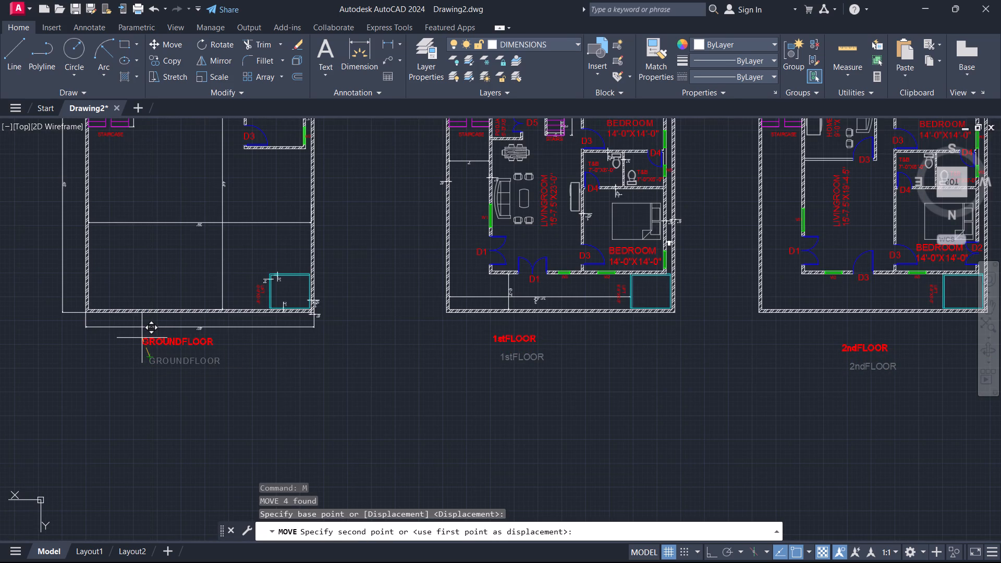
pyautogui.click(142, 338)
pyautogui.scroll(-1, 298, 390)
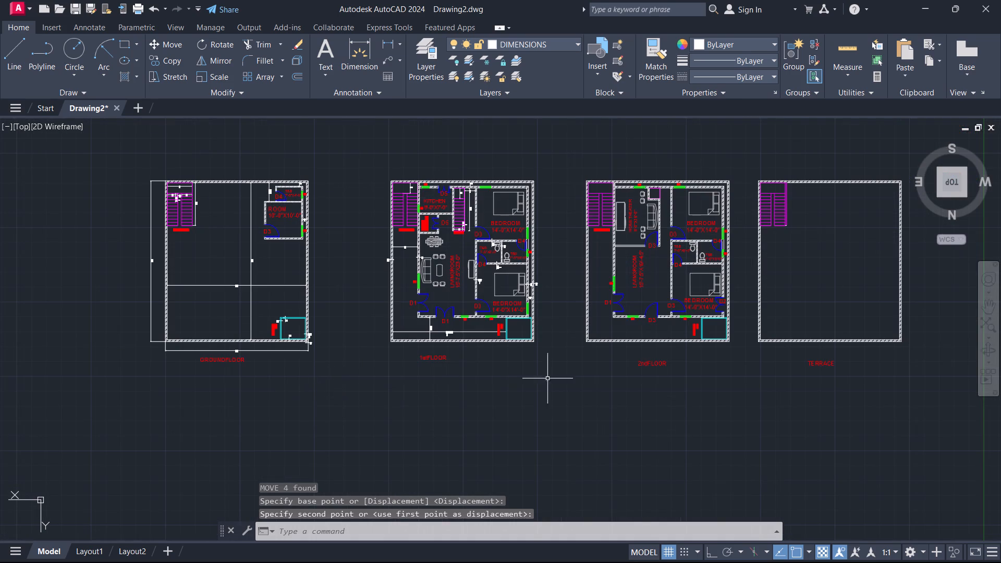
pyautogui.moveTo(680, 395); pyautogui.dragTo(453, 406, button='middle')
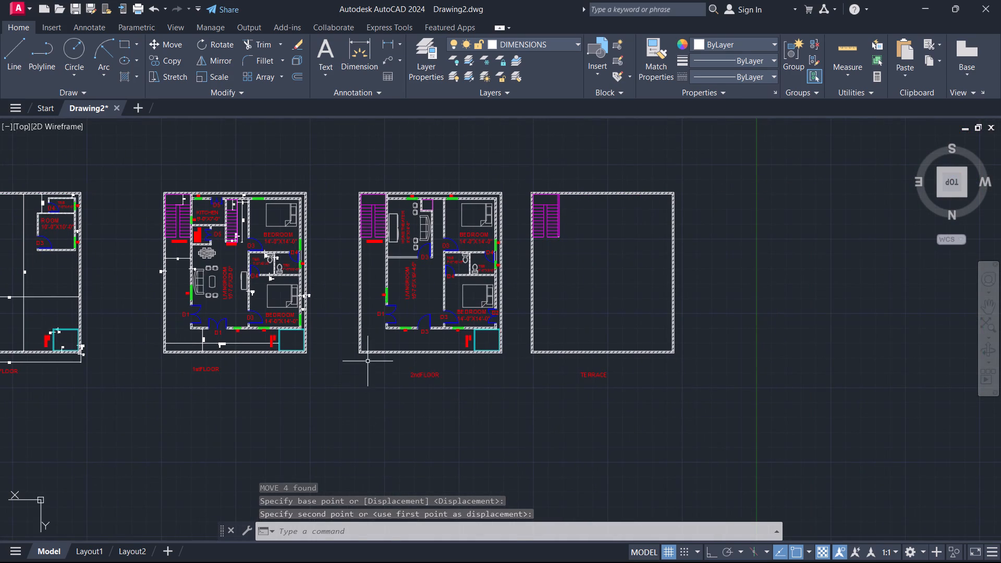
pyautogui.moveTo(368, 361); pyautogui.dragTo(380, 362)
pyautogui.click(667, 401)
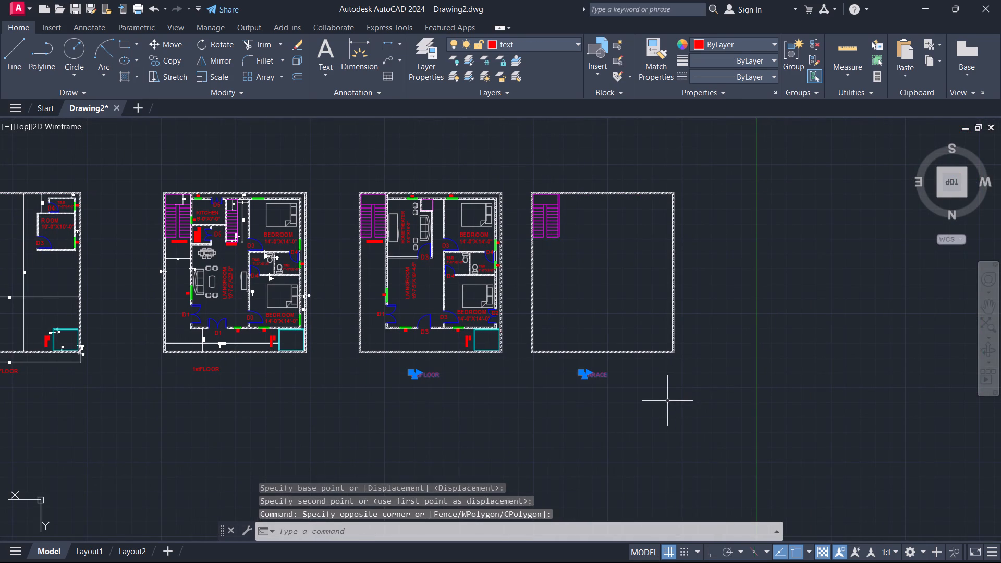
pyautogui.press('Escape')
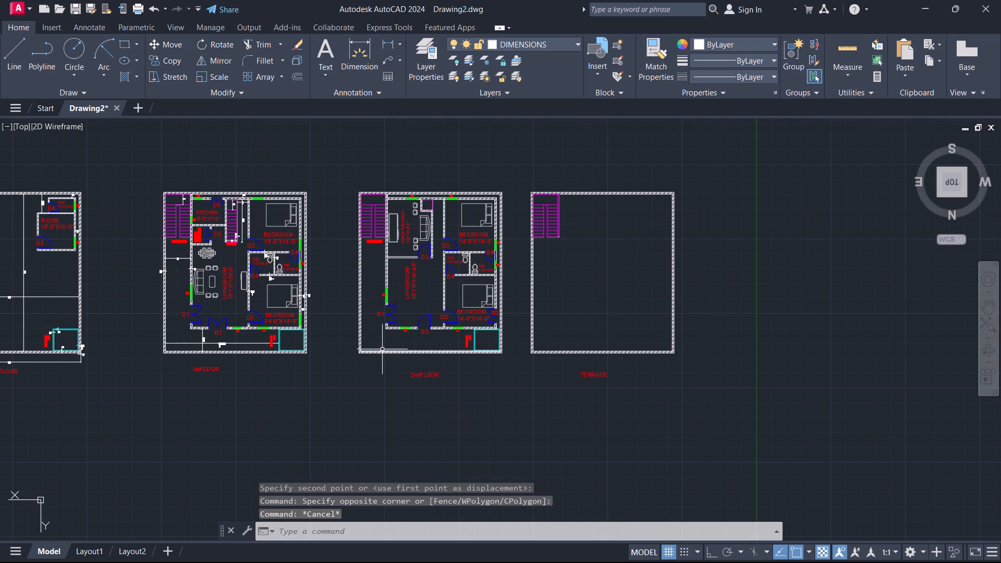
# Move the 2ndFLOOR label slightly upward, closer to the bottom wall of the third plan.
pyautogui.scroll(2, 387, 354)
pyautogui.click(426, 380)
pyautogui.click(593, 444)
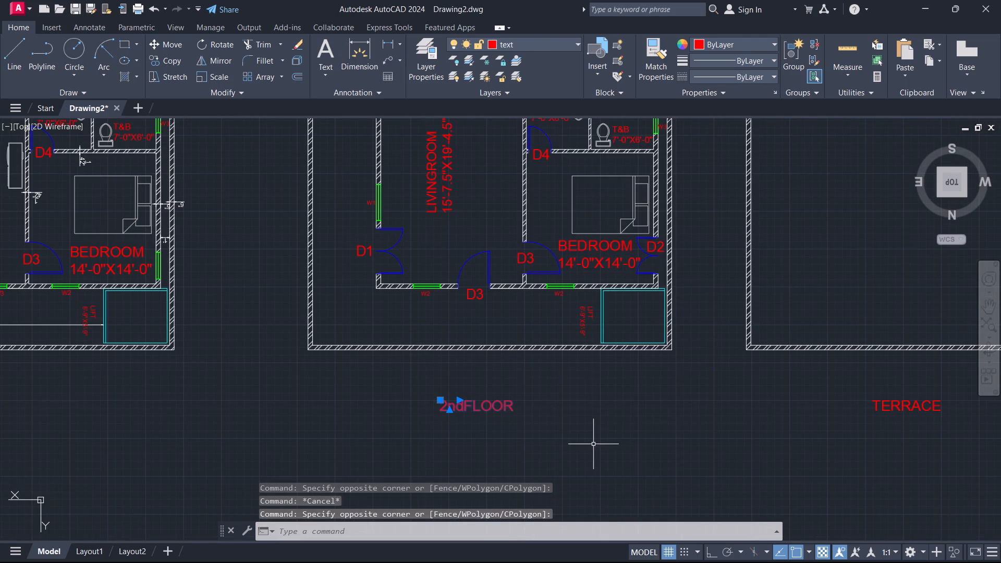
pyautogui.press('m')
pyautogui.press('Return')
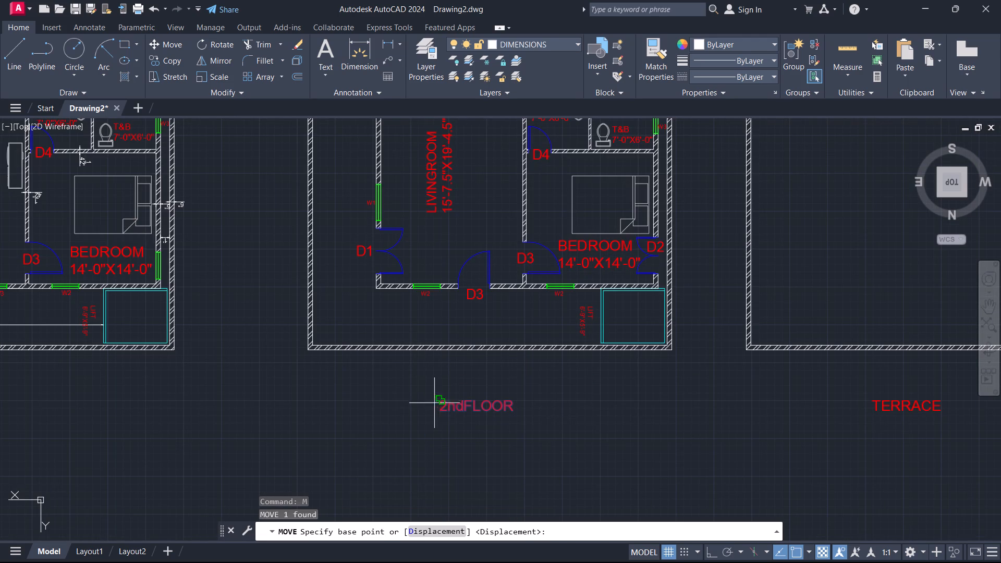
pyautogui.click(438, 398)
pyautogui.click(434, 381)
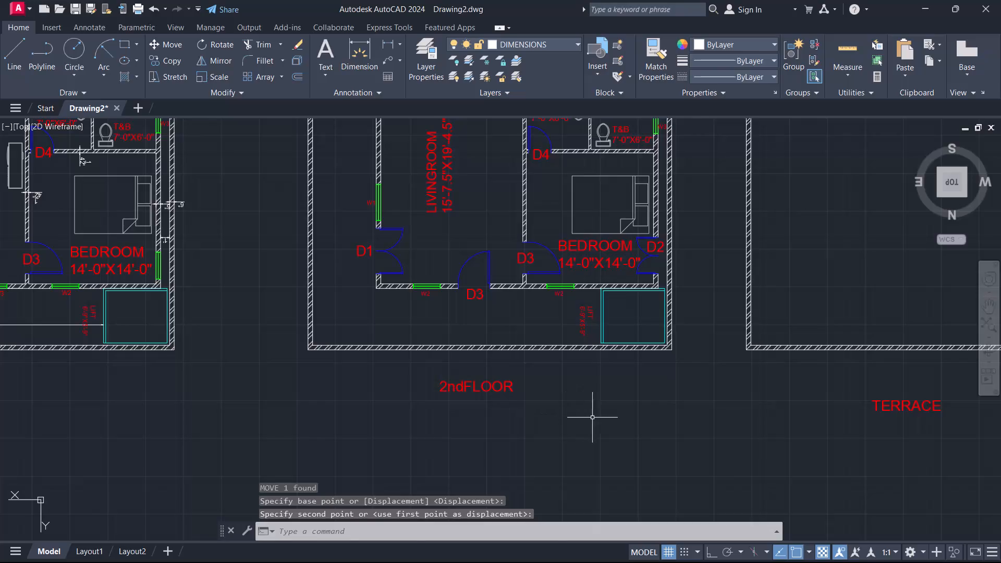
# Move the TERRACE label straight up, closer to the bottom wall of the fourth plan.
pyautogui.scroll(-1, 615, 423)
pyautogui.moveTo(727, 444); pyautogui.dragTo(588, 440, button='middle')
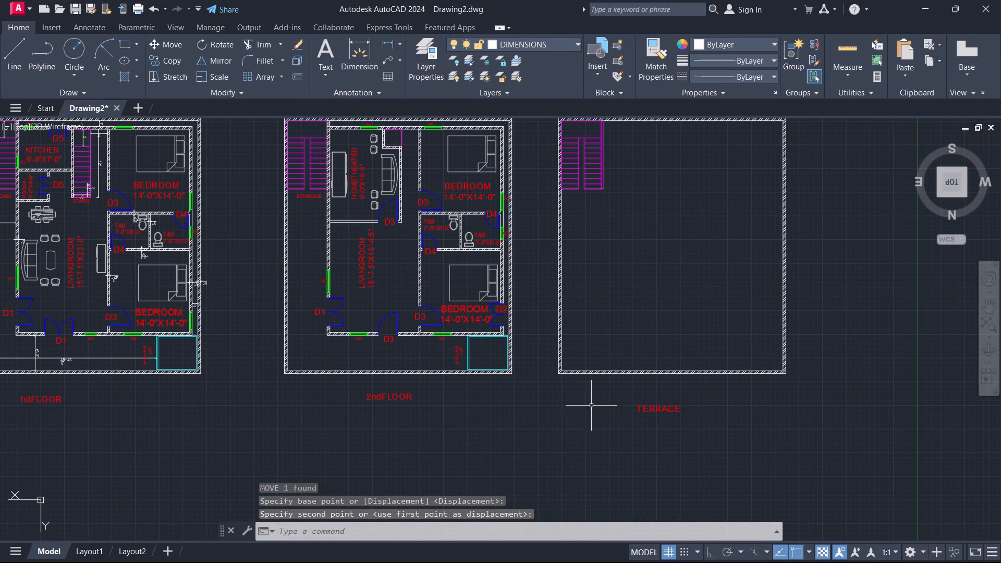
pyautogui.moveTo(591, 389); pyautogui.dragTo(612, 393)
pyautogui.click(743, 430)
pyautogui.press('m')
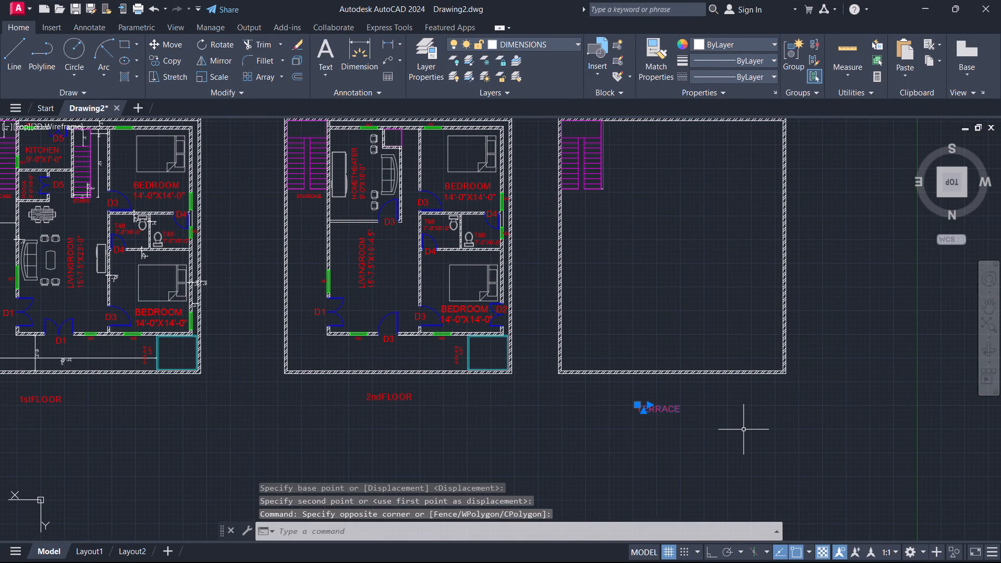
pyautogui.press('Return')
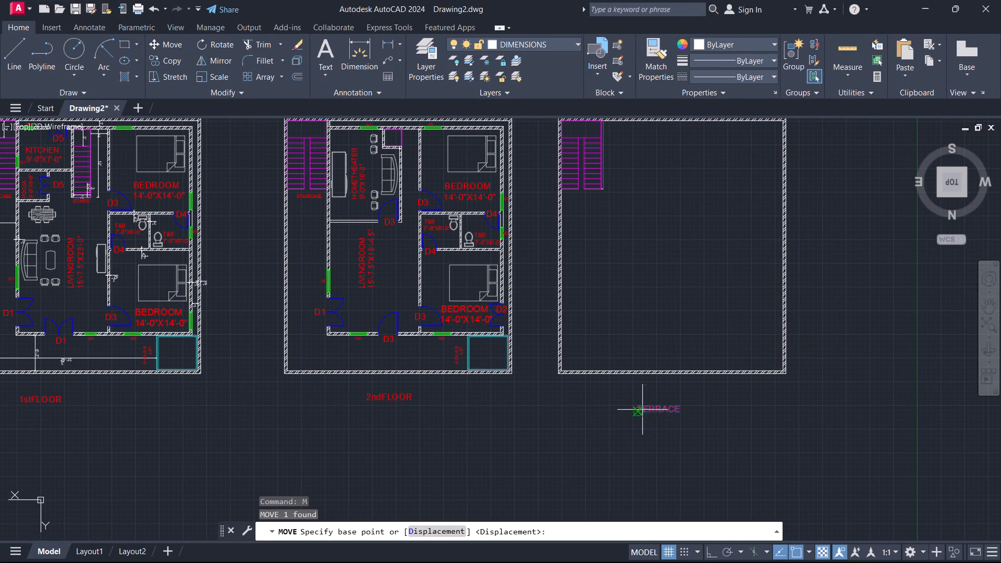
pyautogui.click(637, 406)
pyautogui.click(636, 385)
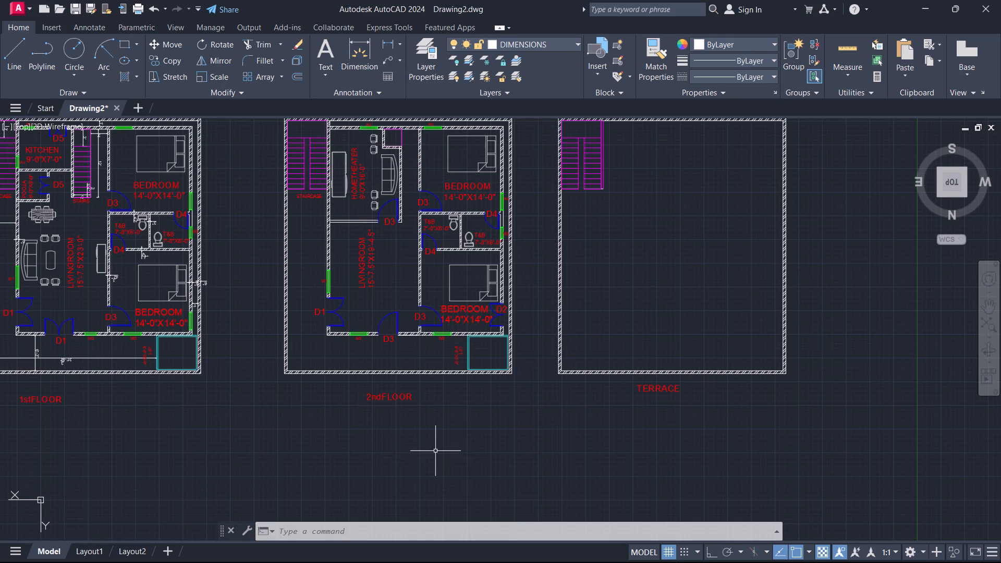
# Examine the four floor plans, their dimensions and the placement of their floor-name labels for anything left to correct.
pyautogui.moveTo(491, 433); pyautogui.dragTo(491, 433, button='middle')
pyautogui.moveTo(491, 433); pyautogui.dragTo(672, 428, button='middle')
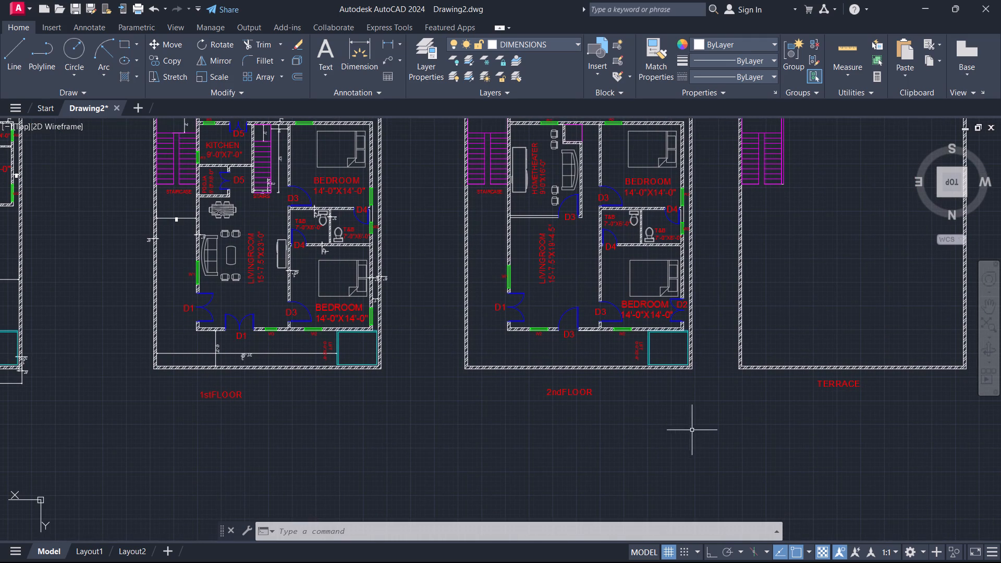
pyautogui.scroll(-1, 680, 439)
pyautogui.moveTo(480, 444); pyautogui.dragTo(432, 401, button='middle')
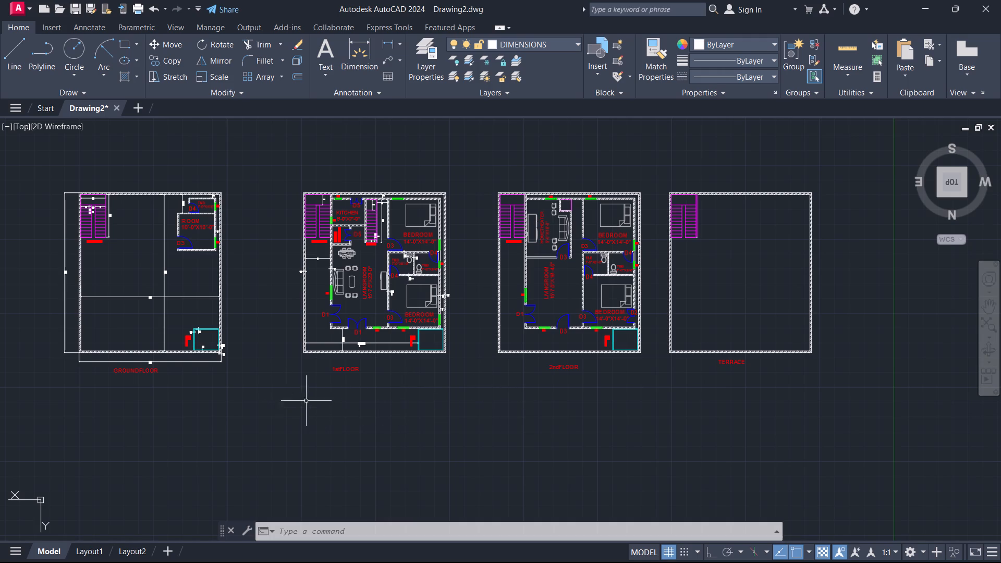
pyautogui.moveTo(274, 402); pyautogui.dragTo(448, 425, button='middle')
pyautogui.scroll(1, 350, 368)
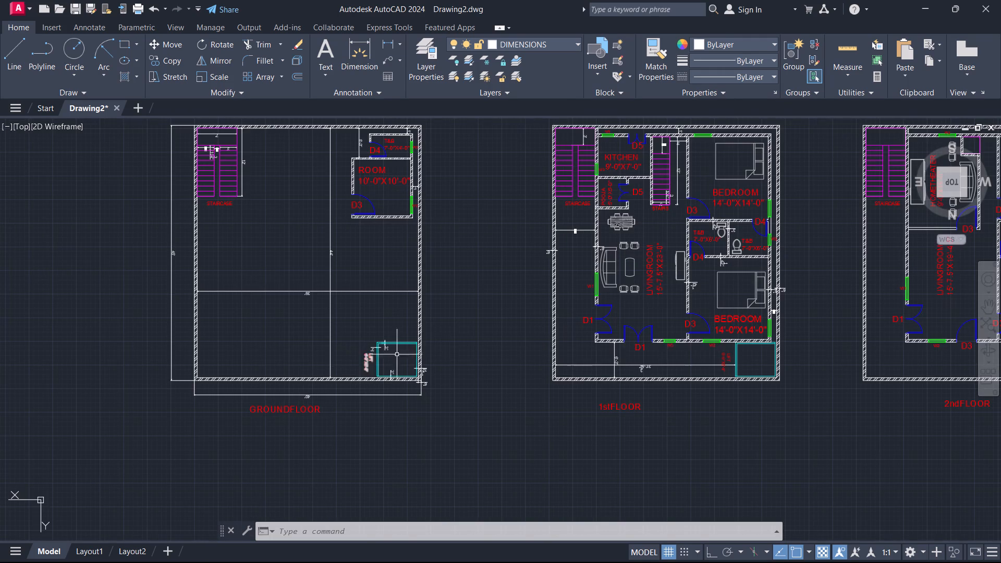
pyautogui.scroll(2, 374, 351)
pyautogui.scroll(-2, 587, 328)
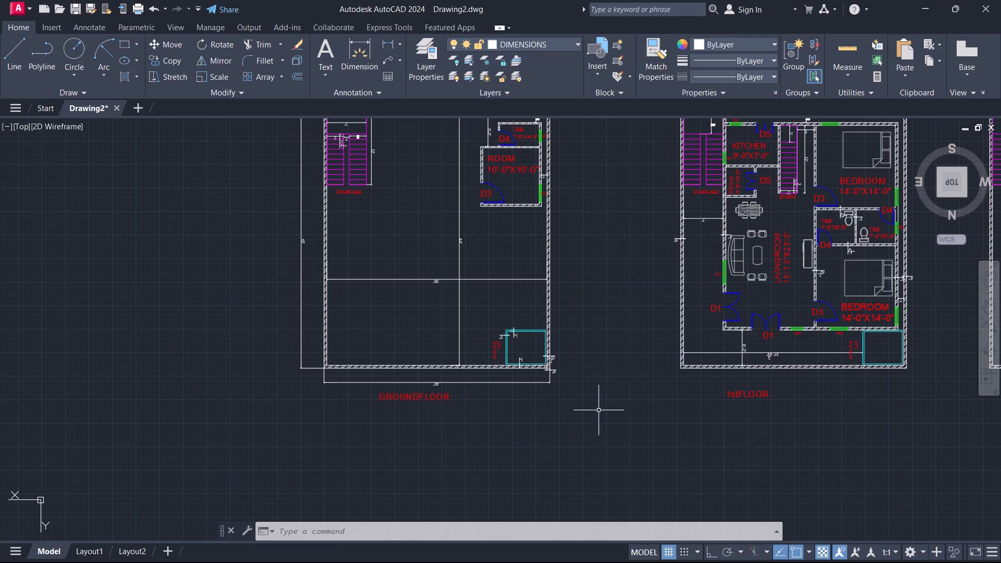
pyautogui.moveTo(605, 412); pyautogui.dragTo(335, 415, button='middle')
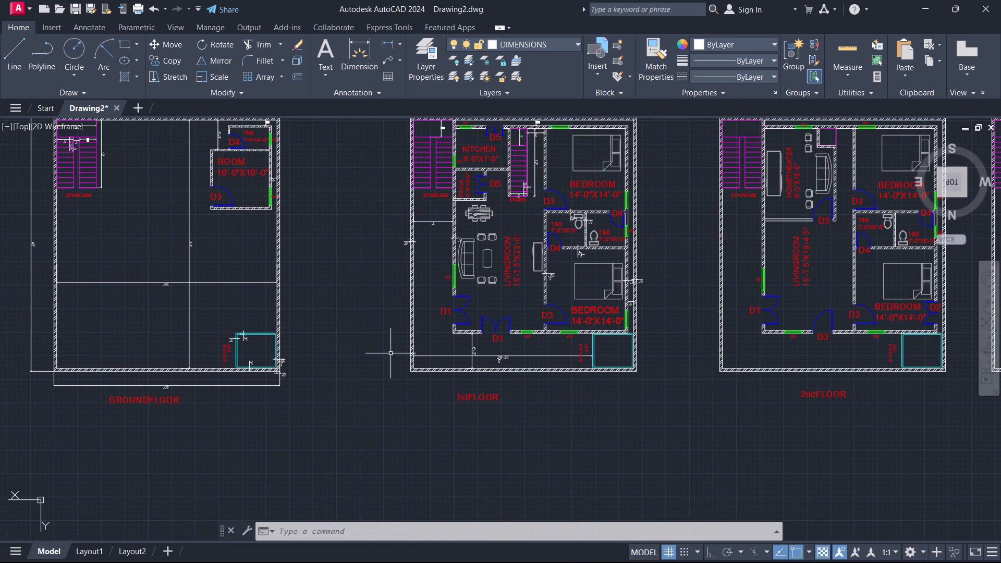
pyautogui.scroll(-1, 362, 345)
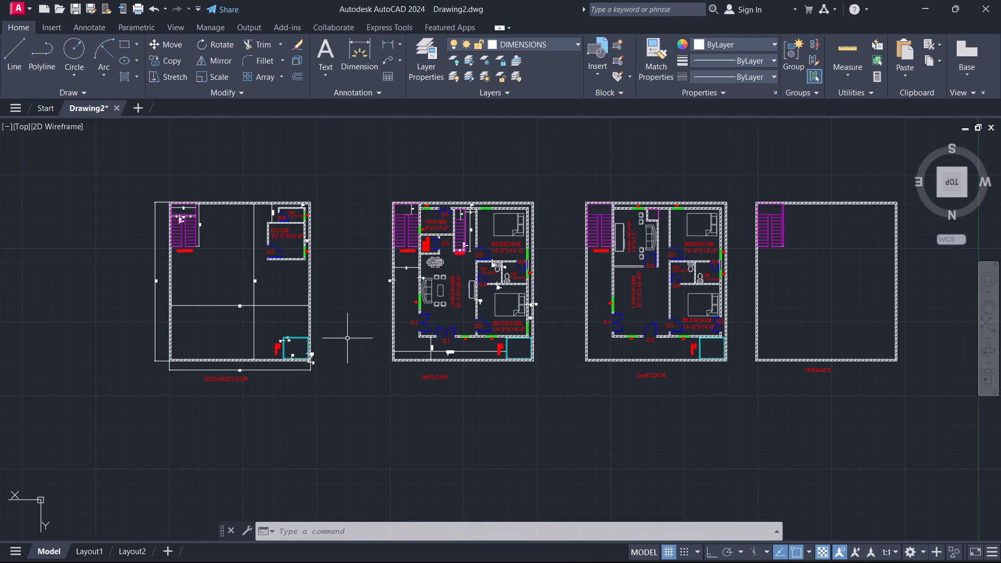
pyautogui.moveTo(343, 333); pyautogui.dragTo(512, 385, button='middle')
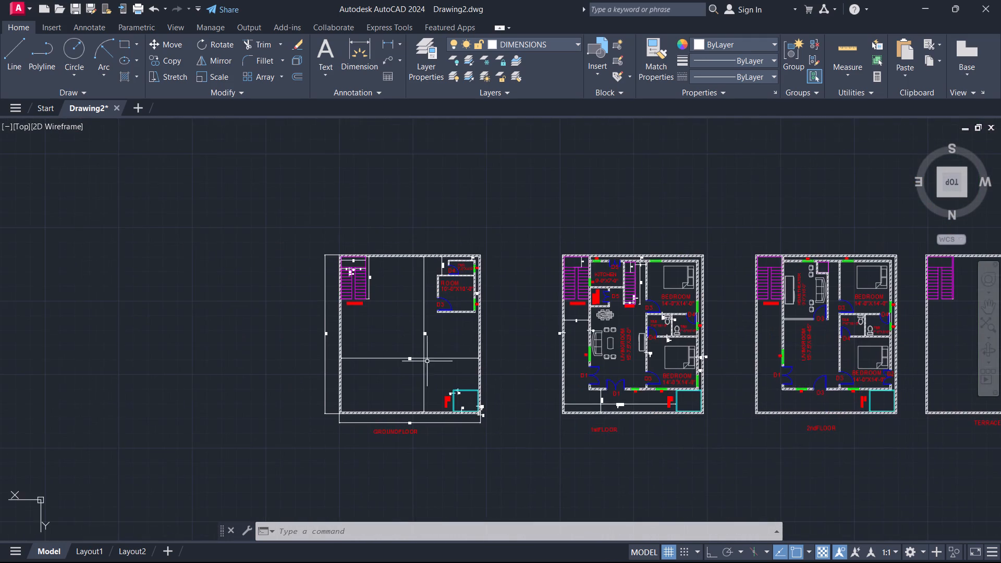
pyautogui.scroll(4, 413, 358)
pyautogui.scroll(-3, 474, 310)
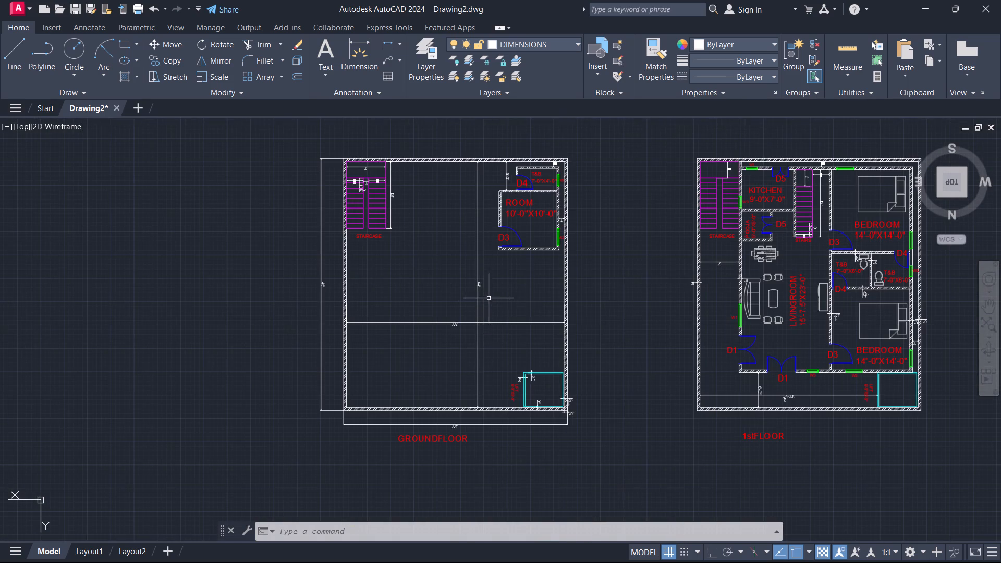
pyautogui.moveTo(608, 324); pyautogui.dragTo(517, 305, button='middle')
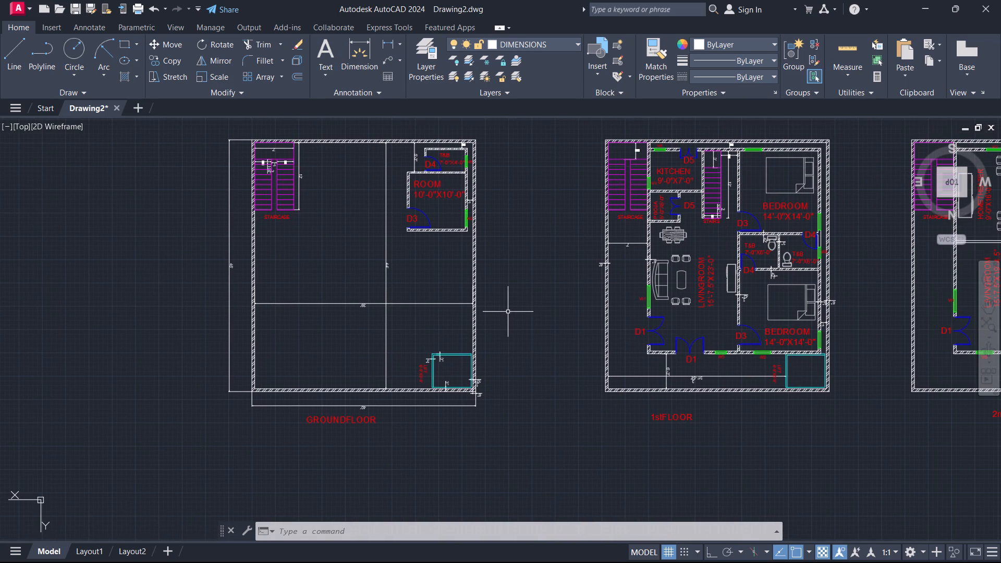
pyautogui.press('Escape')
pyautogui.scroll(-1, 533, 302)
pyautogui.moveTo(526, 301); pyautogui.dragTo(409, 305, button='middle')
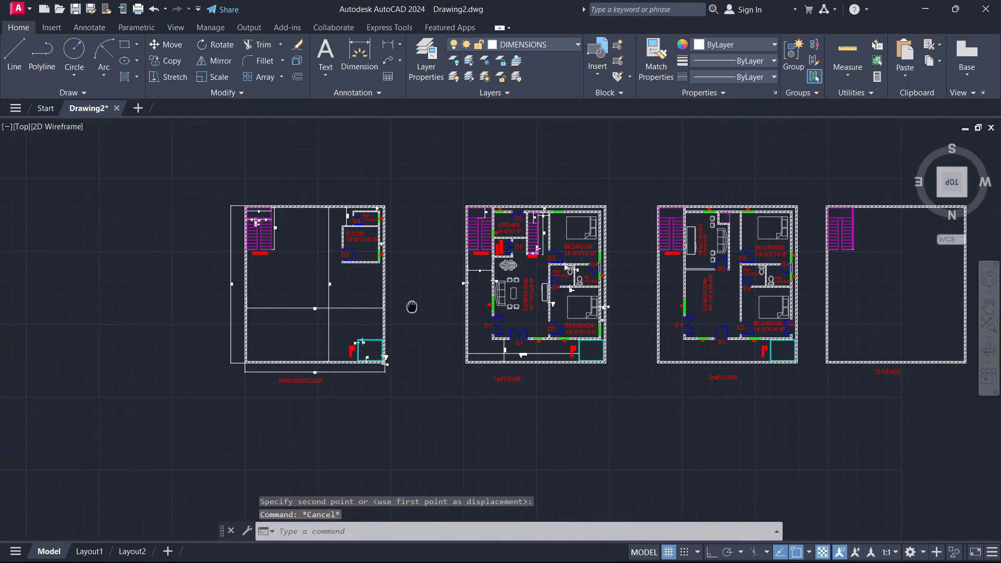
pyautogui.moveTo(409, 305); pyautogui.dragTo(393, 301, button='middle')
pyautogui.moveTo(604, 425); pyautogui.dragTo(552, 429, button='middle')
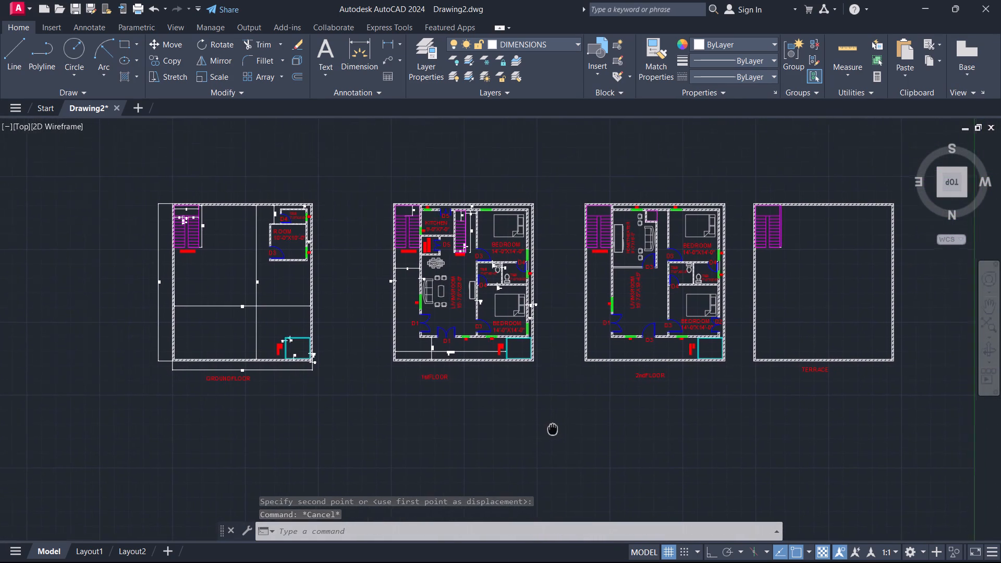
pyautogui.moveTo(552, 429); pyautogui.dragTo(544, 432, button='middle')
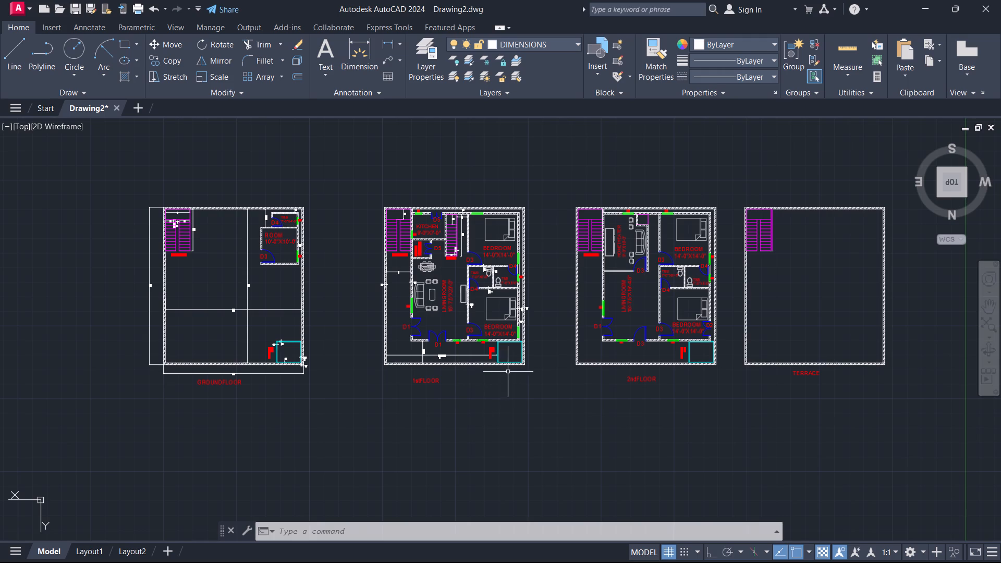
pyautogui.scroll(1, 513, 368)
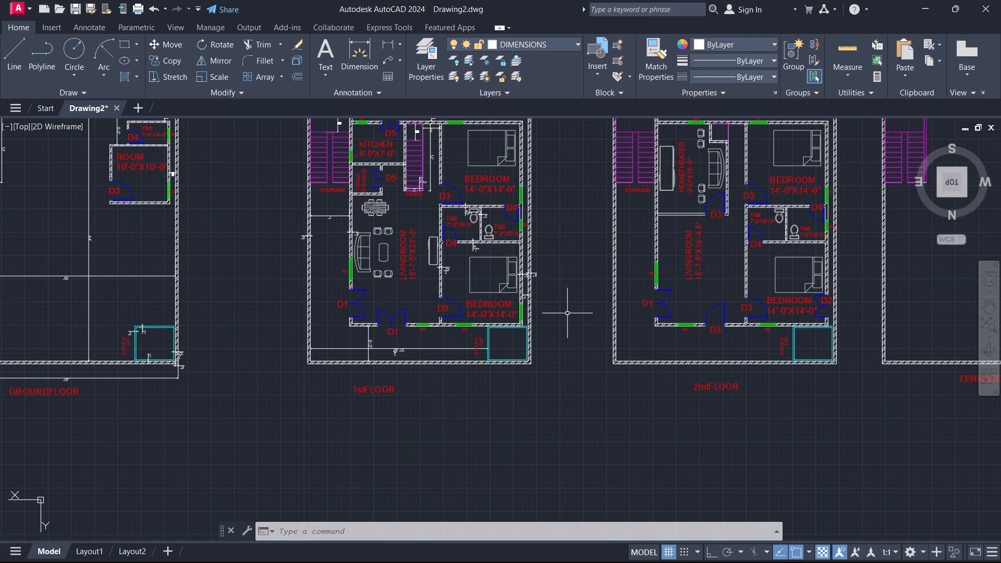
pyautogui.moveTo(564, 317); pyautogui.dragTo(553, 326, button='middle')
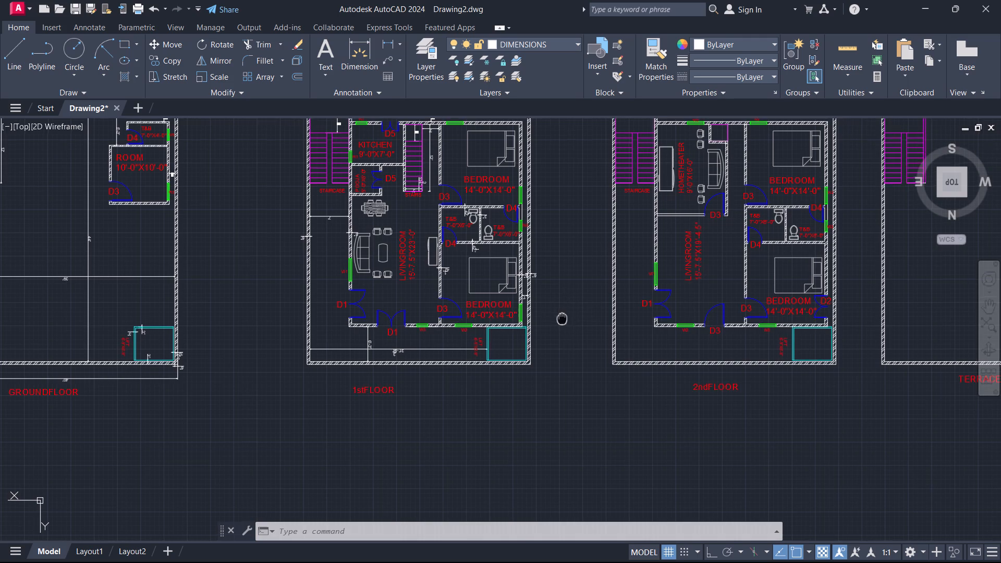
pyautogui.moveTo(553, 326); pyautogui.dragTo(481, 378, button='middle')
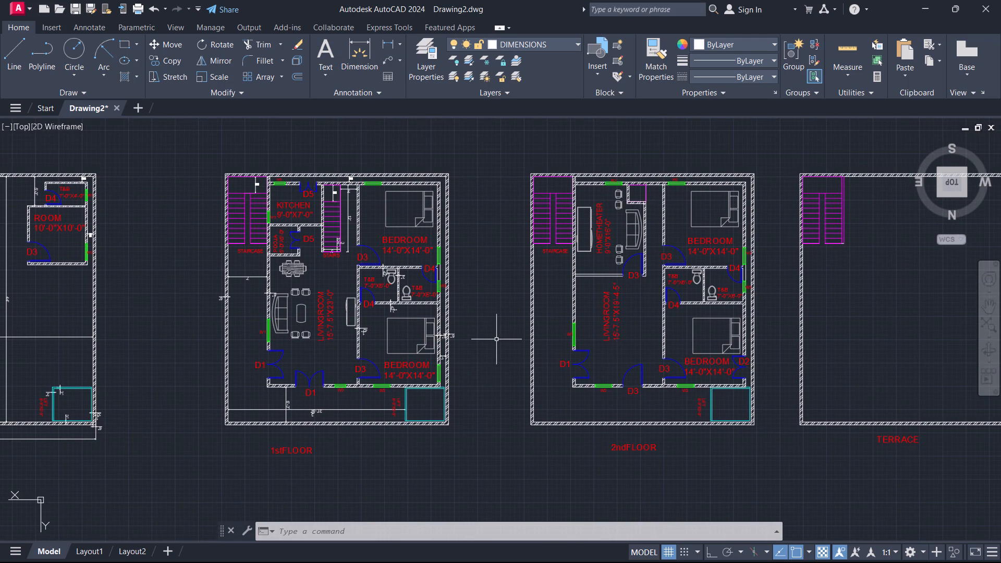
pyautogui.scroll(-1, 496, 339)
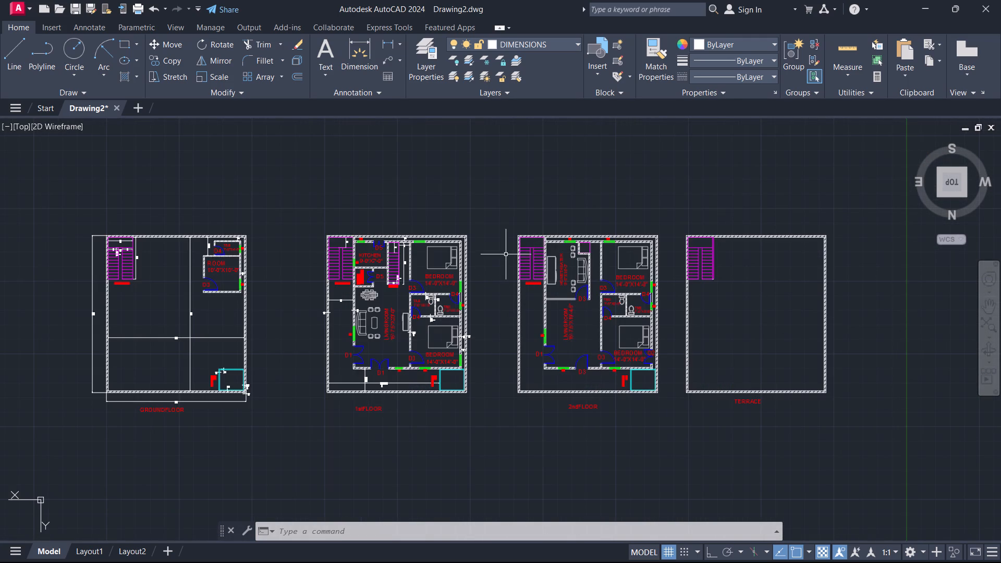
pyautogui.scroll(1, 506, 254)
pyautogui.scroll(-1, 508, 222)
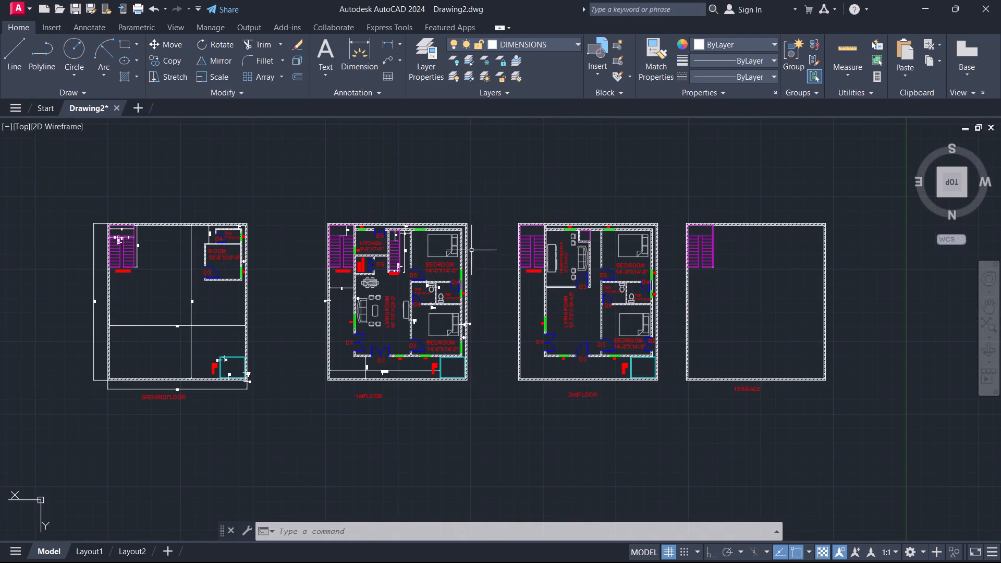
pyautogui.scroll(1, 502, 267)
pyautogui.scroll(-1, 493, 252)
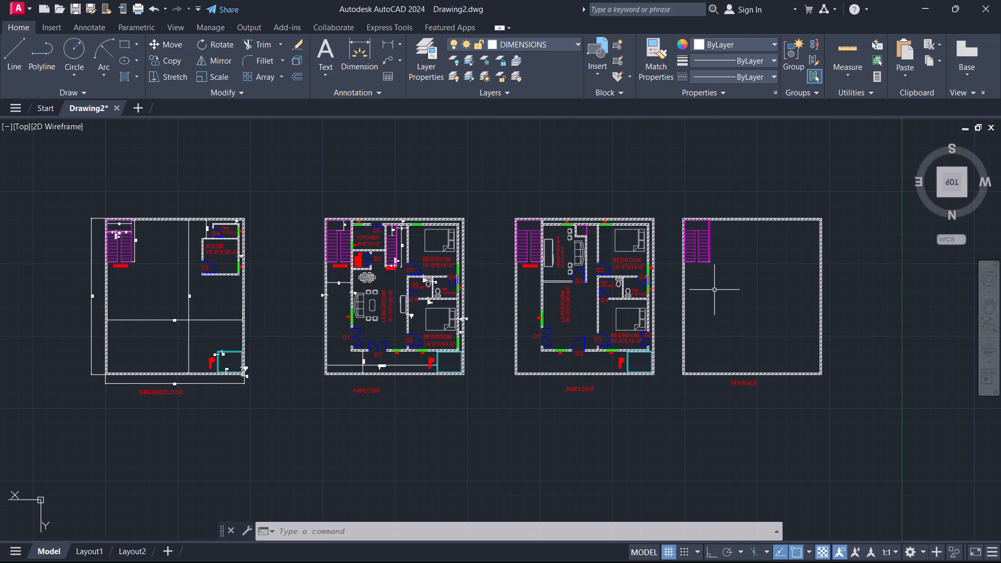
# Move the short bottom line between the terrace staircase's outer vertical lines from the walls layer to the stair case layer.
pyautogui.scroll(2, 699, 227)
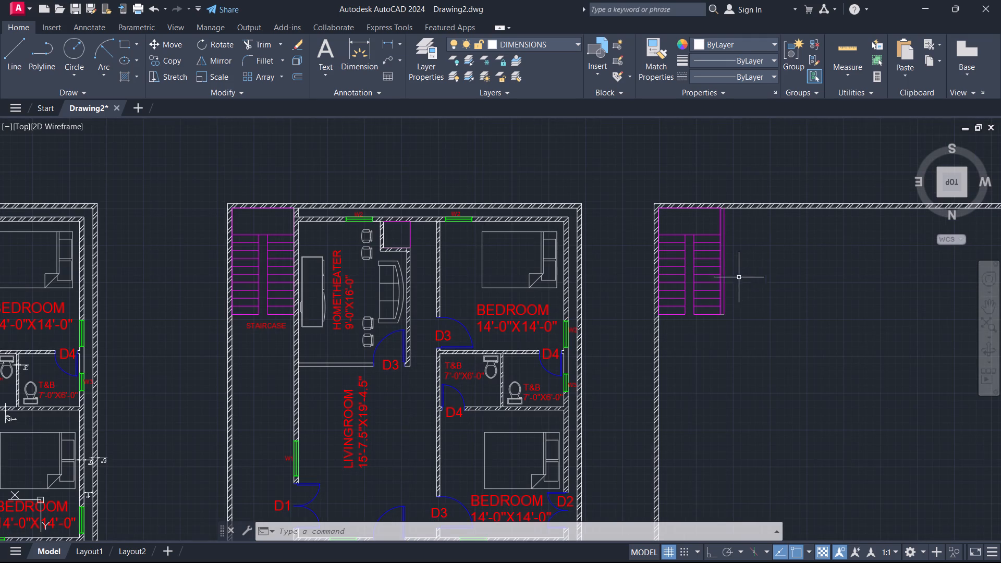
pyautogui.scroll(6, 724, 316)
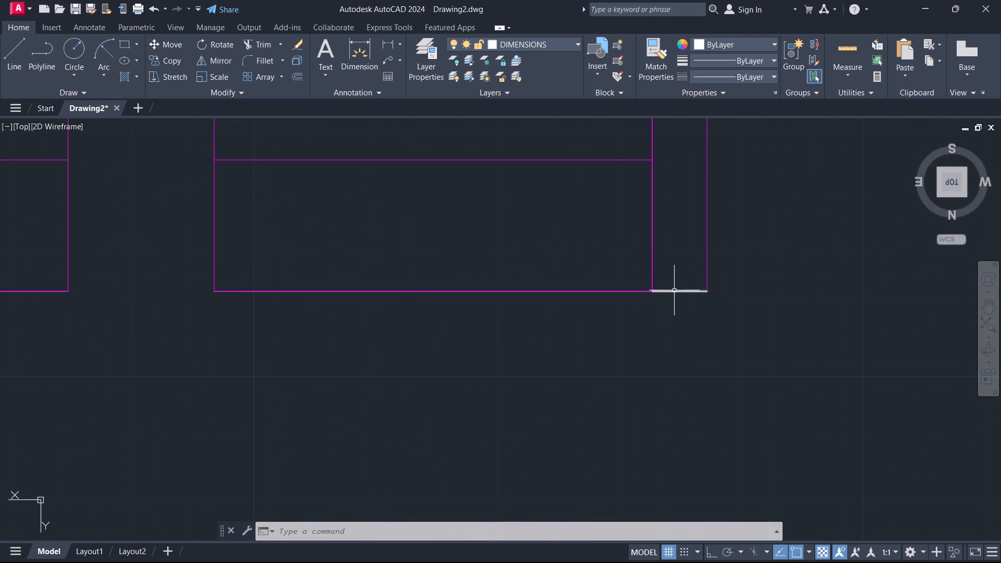
pyautogui.click(674, 290)
pyautogui.hotkey('ctrl', '1')
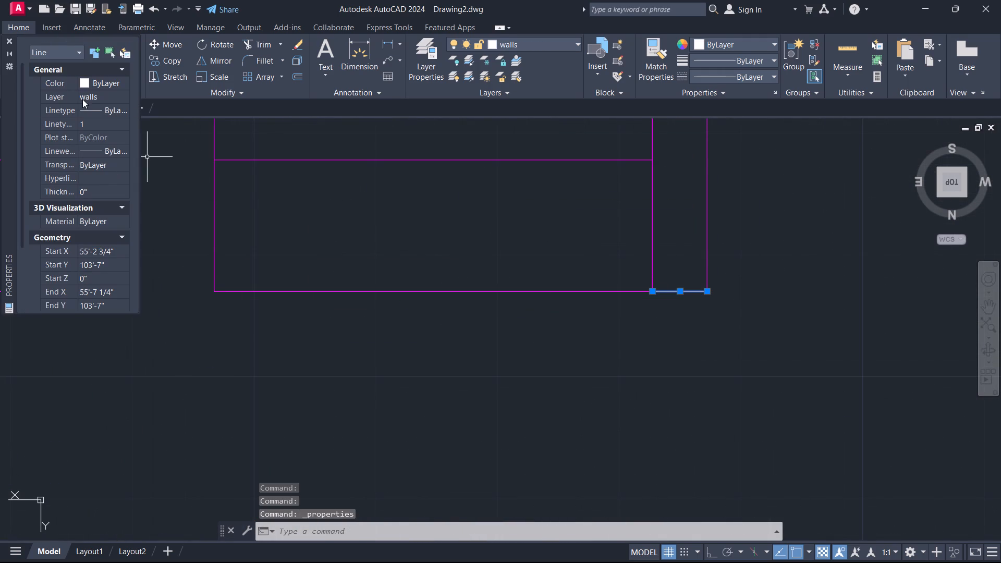
pyautogui.click(99, 96)
pyautogui.click(99, 96)
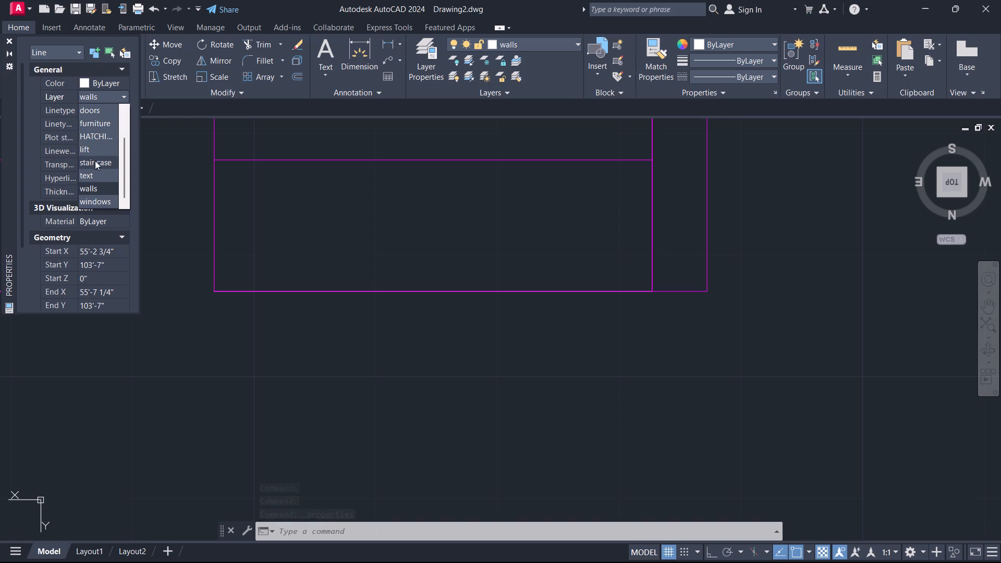
pyautogui.click(95, 161)
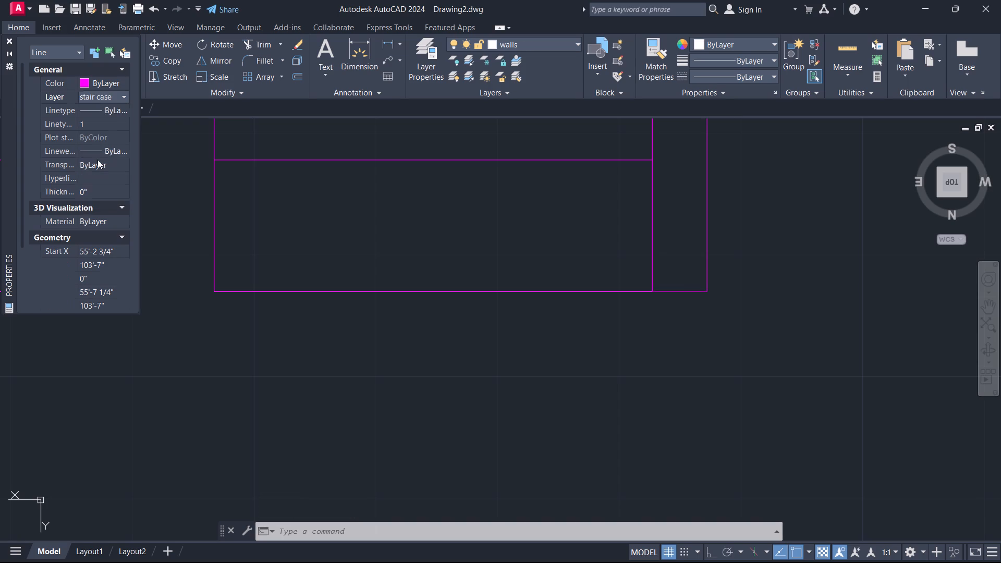
pyautogui.press('Escape')
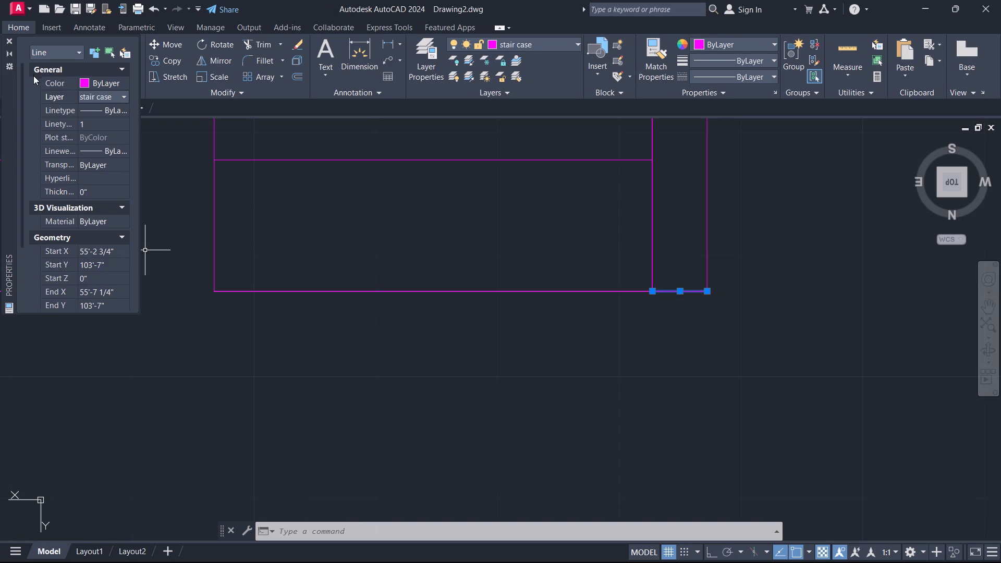
pyautogui.click(7, 41)
pyautogui.scroll(-2, 119, 262)
pyautogui.press('Escape')
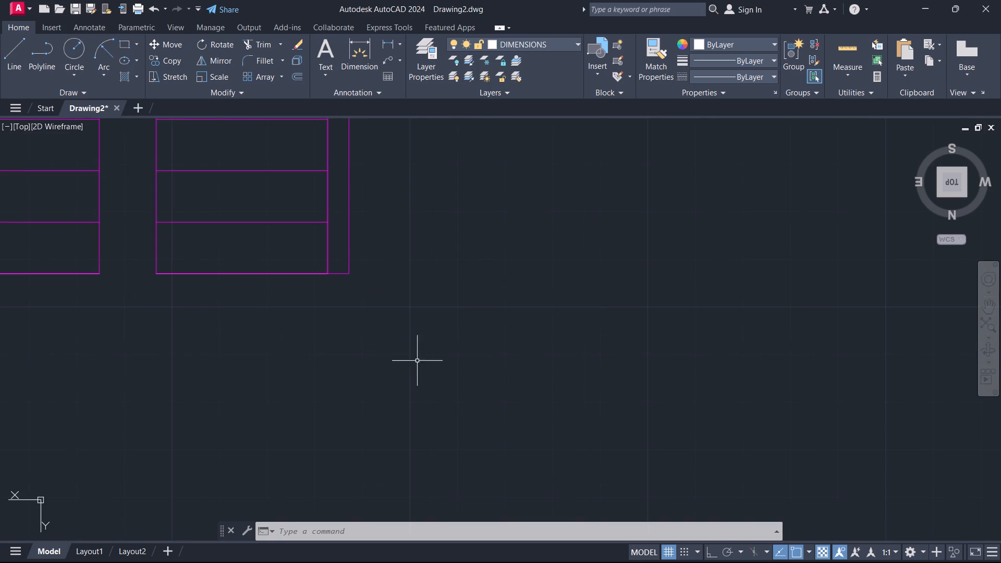
# Examine the bottom corner of the terrace staircase and the overall arrangement of the four floor plans.
pyautogui.scroll(4, 335, 281)
pyautogui.scroll(-1, 503, 330)
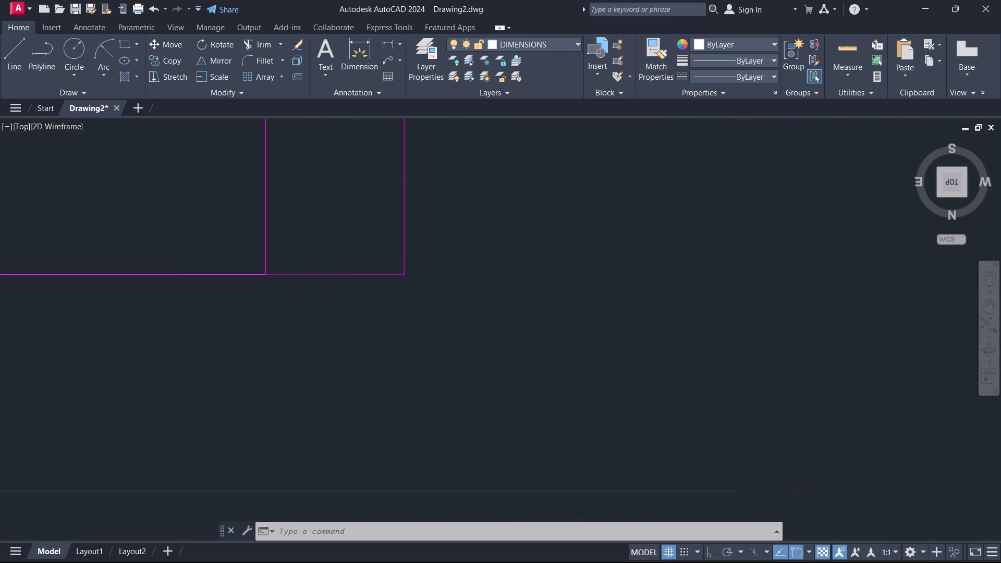
pyautogui.scroll(-1, 505, 330)
pyautogui.scroll(-6, 588, 357)
pyautogui.scroll(-1, 658, 346)
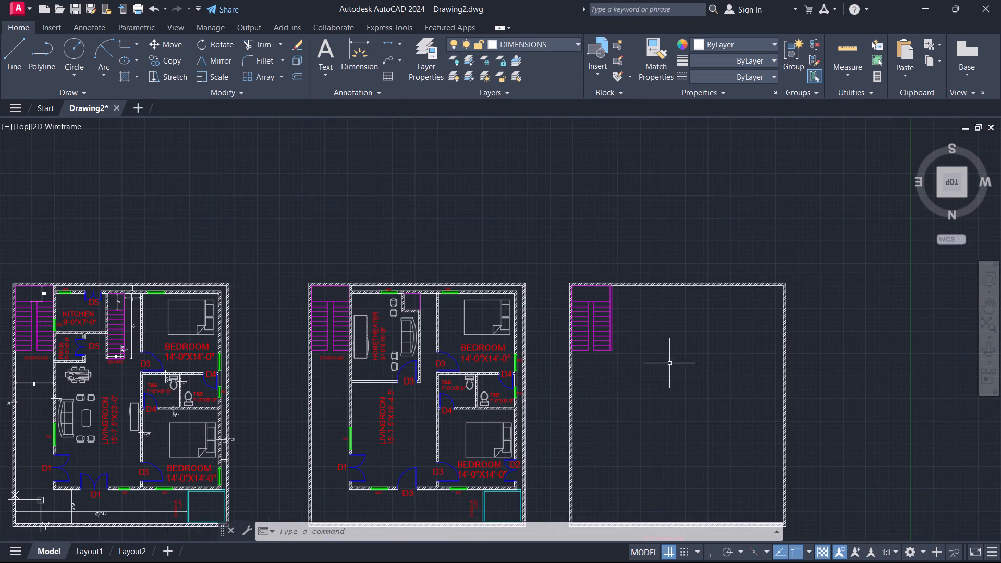
pyautogui.moveTo(671, 382); pyautogui.dragTo(719, 287, button='middle')
pyautogui.scroll(-1, 718, 288)
pyautogui.moveTo(707, 301); pyautogui.dragTo(772, 338, button='middle')
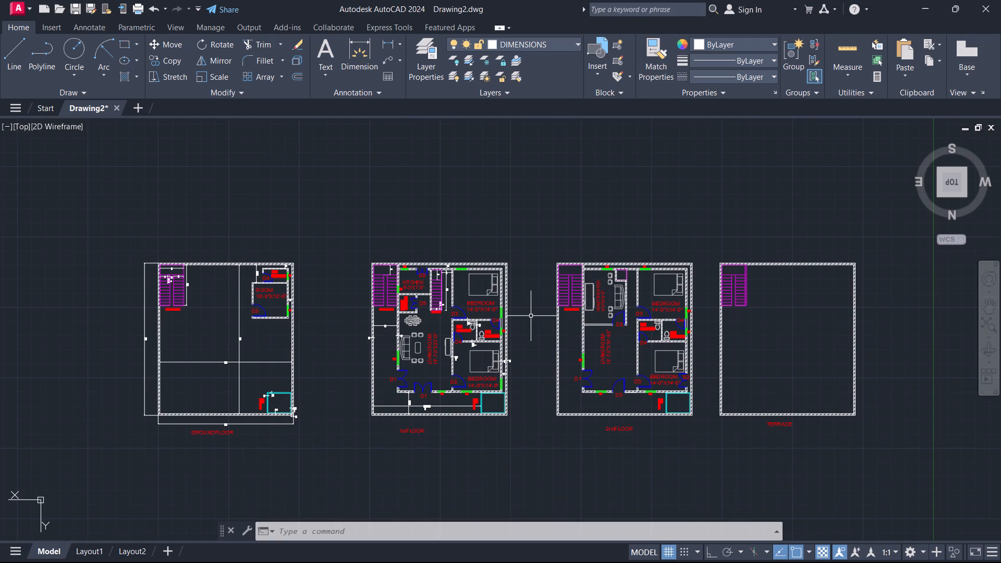
pyautogui.scroll(1, 534, 312)
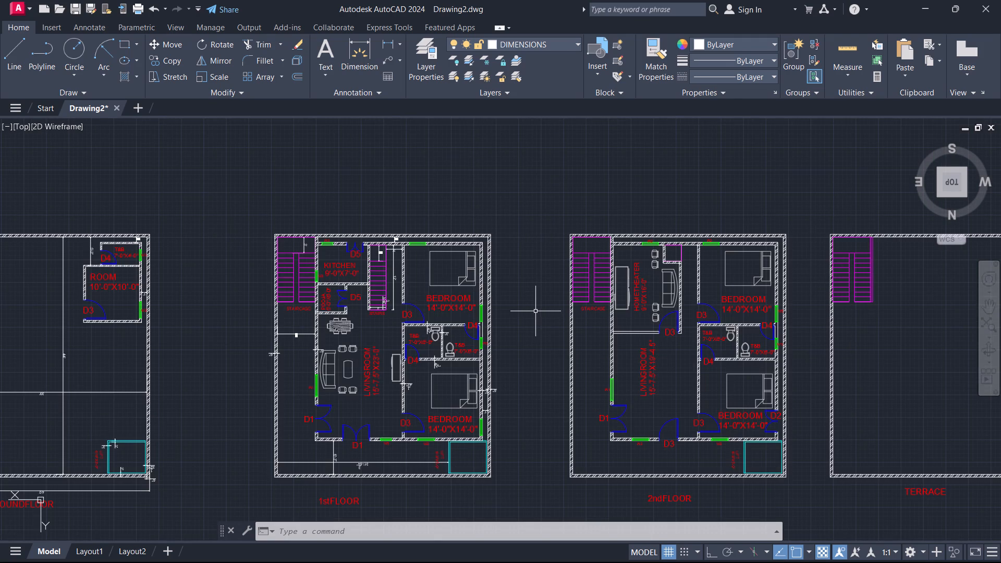
pyautogui.scroll(-1, 535, 311)
pyautogui.scroll(1, 540, 306)
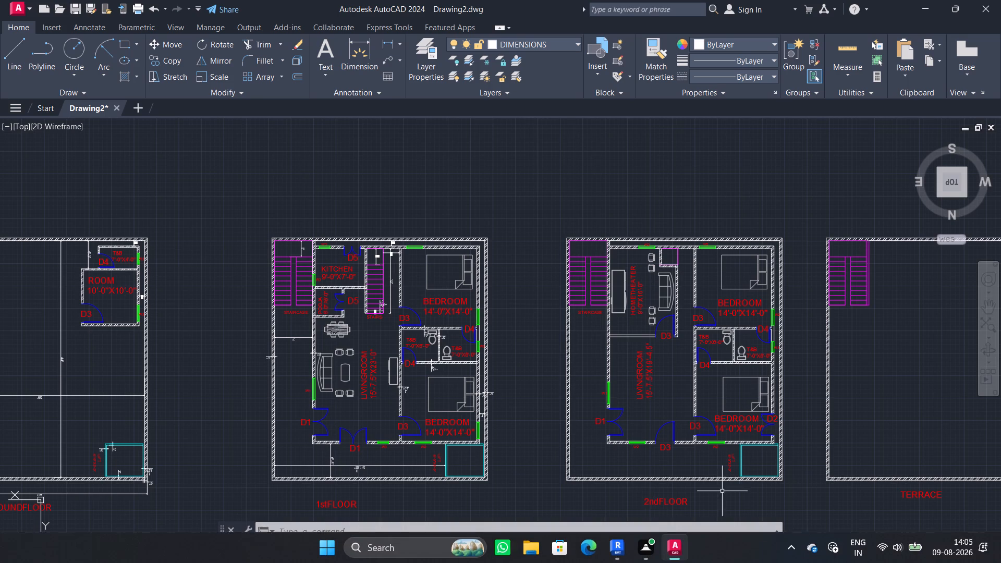
pyautogui.scroll(1, 718, 412)
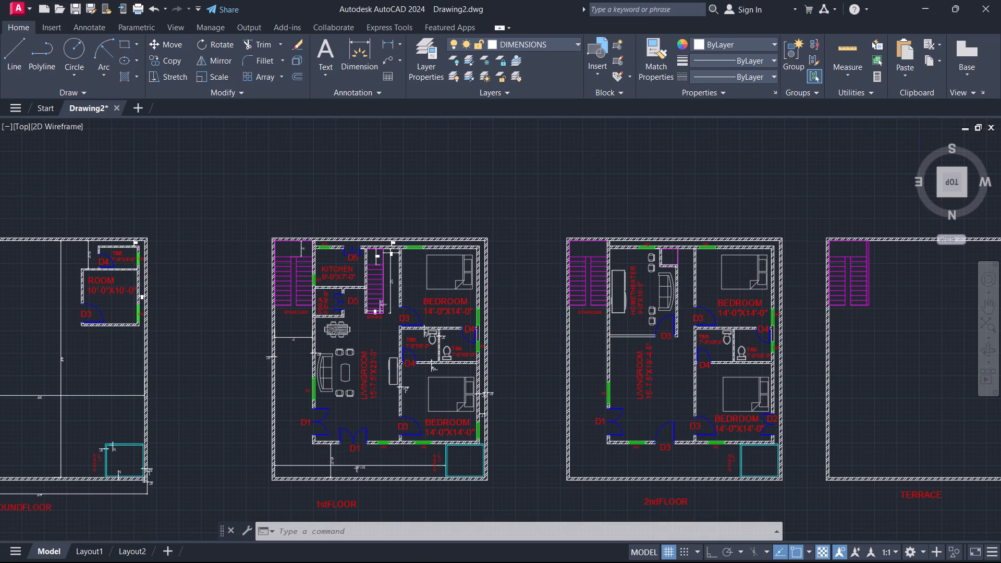
pyautogui.scroll(-1, 638, 353)
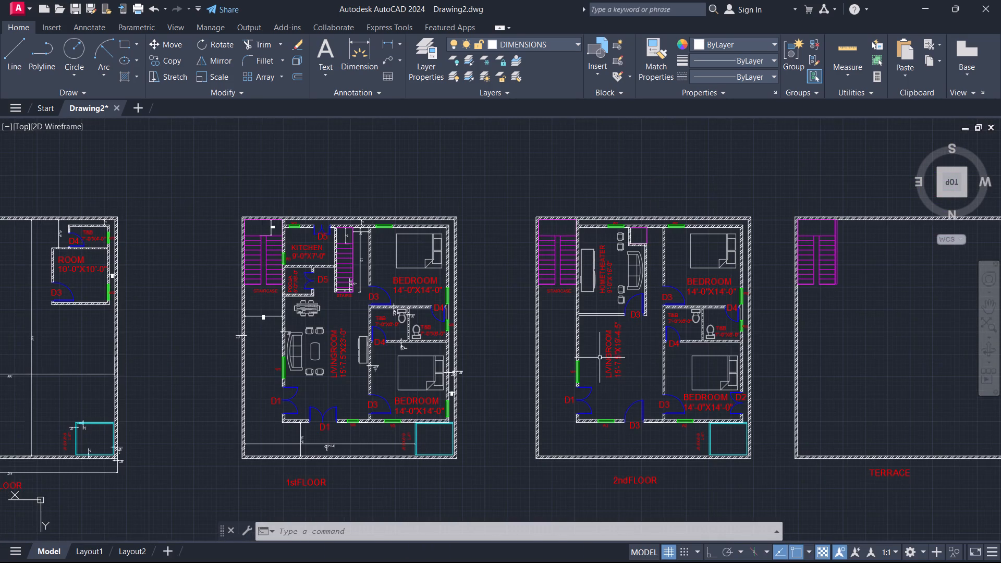
pyautogui.scroll(-1, 600, 358)
pyautogui.moveTo(536, 397); pyautogui.dragTo(555, 322, button='middle')
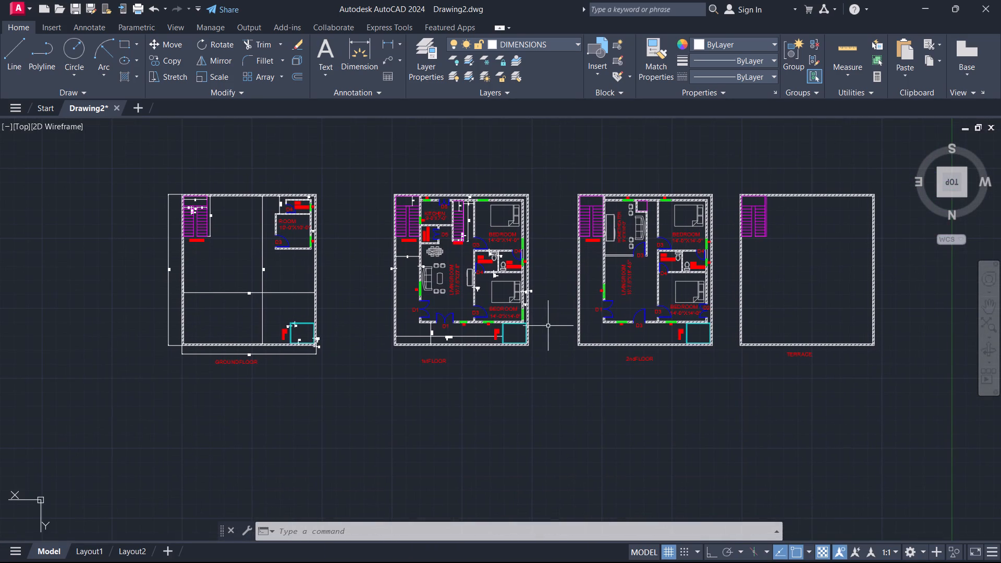
pyautogui.moveTo(553, 323); pyautogui.dragTo(543, 359, button='middle')
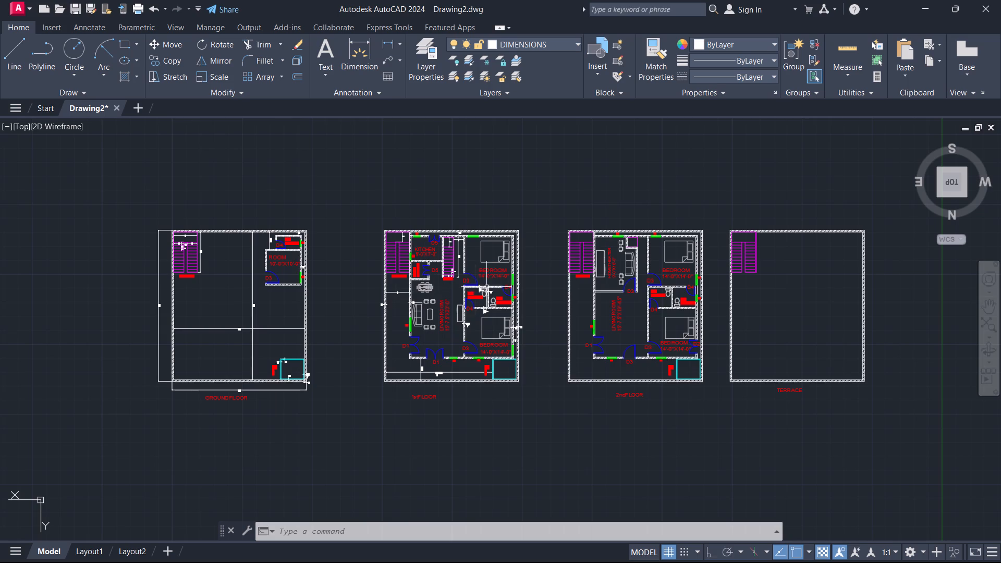
# Examine the 1stFLOOR and 2ndFLOOR plans, including the stair opening beside the home theater, for leftover details.
pyautogui.scroll(1, 506, 281)
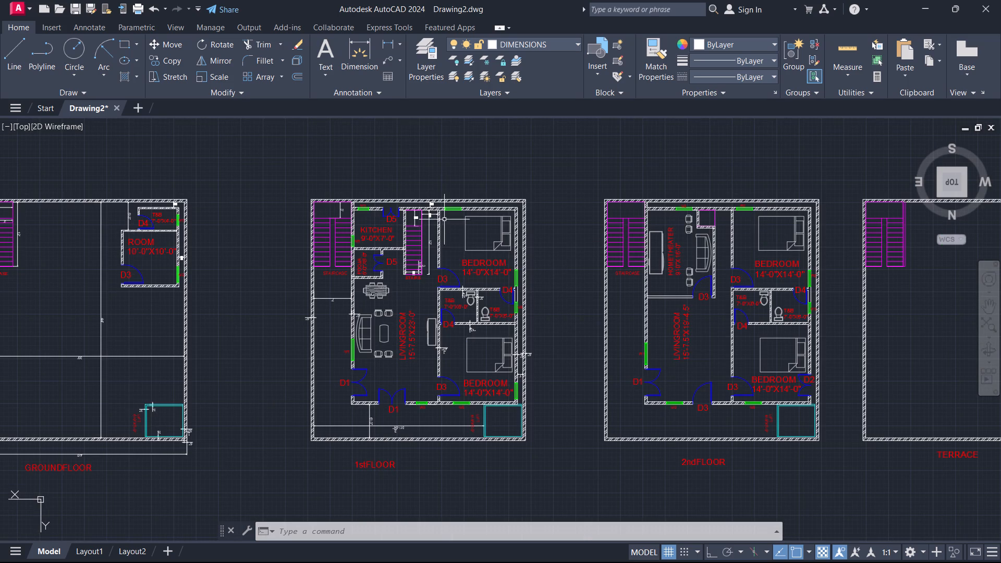
pyautogui.scroll(3, 712, 216)
pyautogui.scroll(-1, 679, 197)
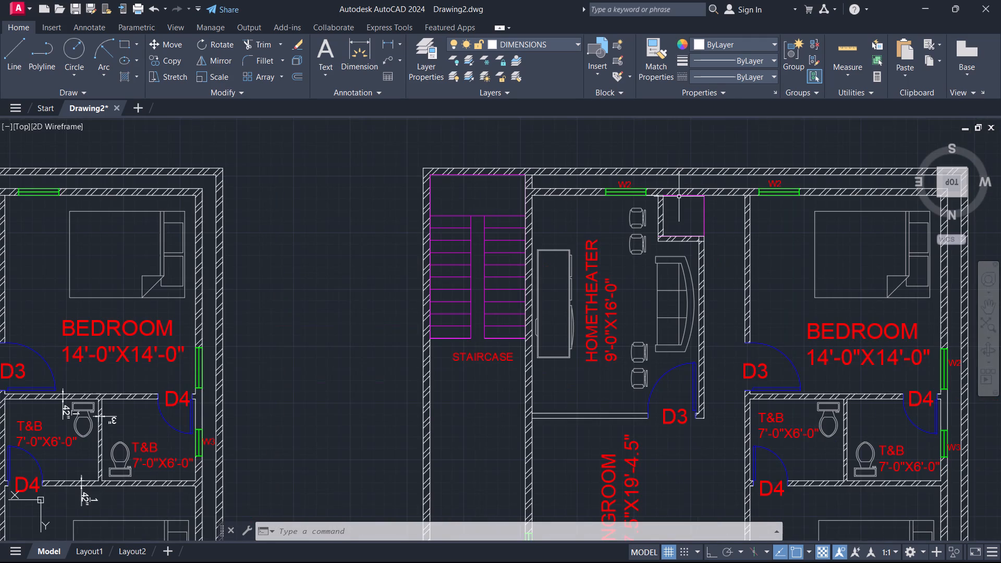
pyautogui.scroll(-1, 679, 197)
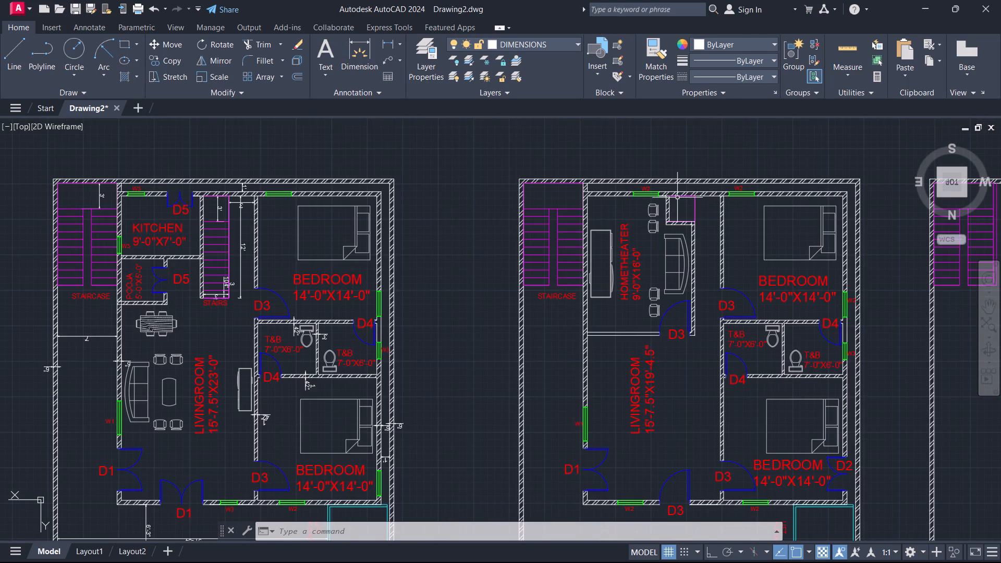
pyautogui.scroll(-1, 498, 229)
pyautogui.moveTo(481, 239); pyautogui.dragTo(489, 188, button='middle')
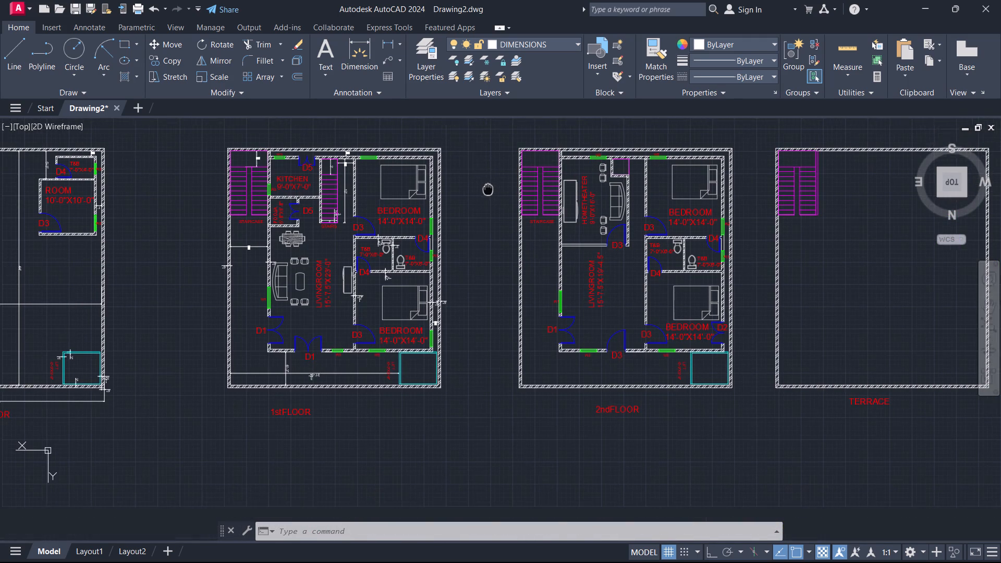
pyautogui.moveTo(489, 188); pyautogui.dragTo(489, 186, button='middle')
pyautogui.scroll(-1, 481, 202)
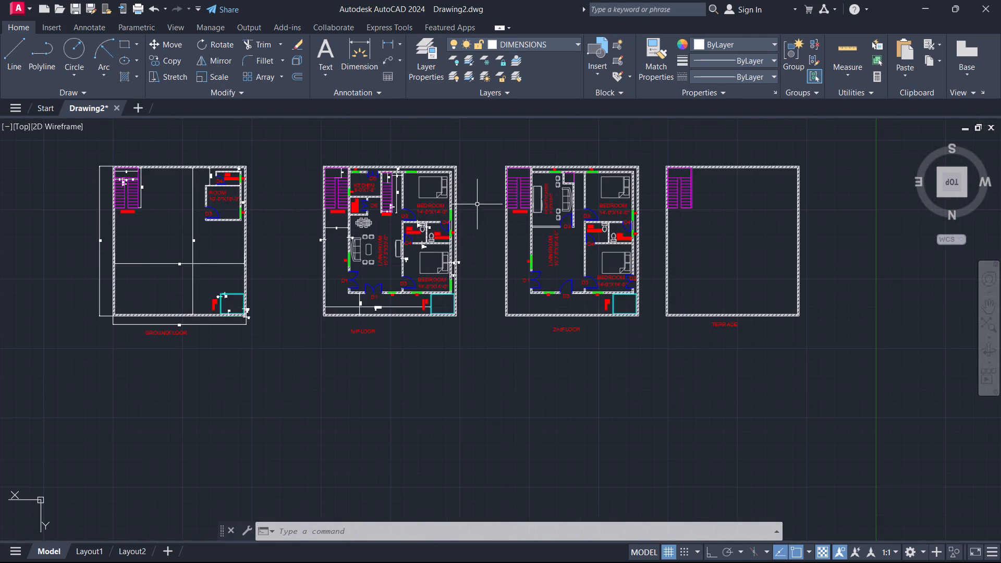
# Examine the GROUNDFLOOR plan's staircase dimensions, room, lift and overall dimensions for anything left to correct.
pyautogui.moveTo(477, 205); pyautogui.dragTo(578, 275, button='middle')
pyautogui.scroll(2, 222, 256)
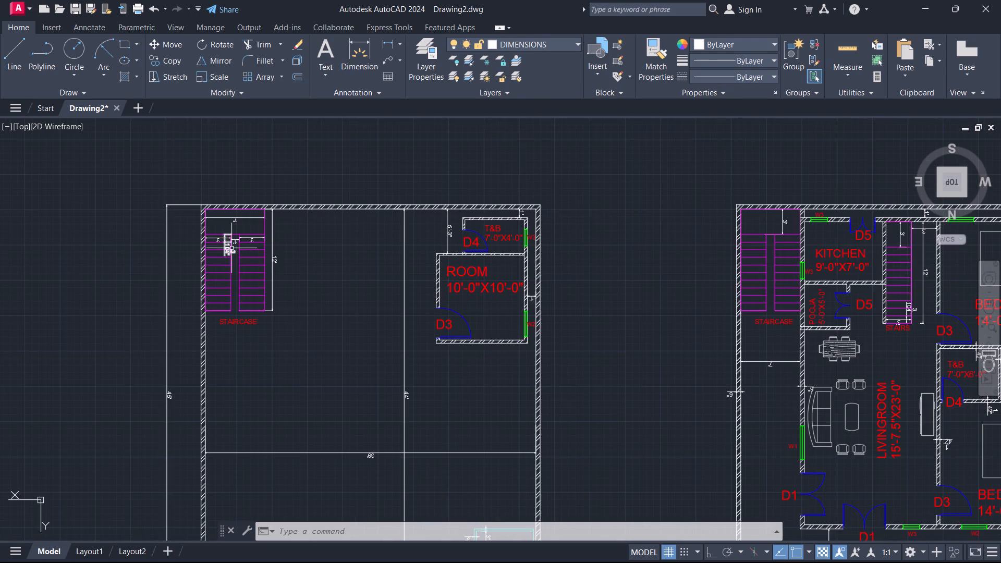
pyautogui.scroll(4, 232, 248)
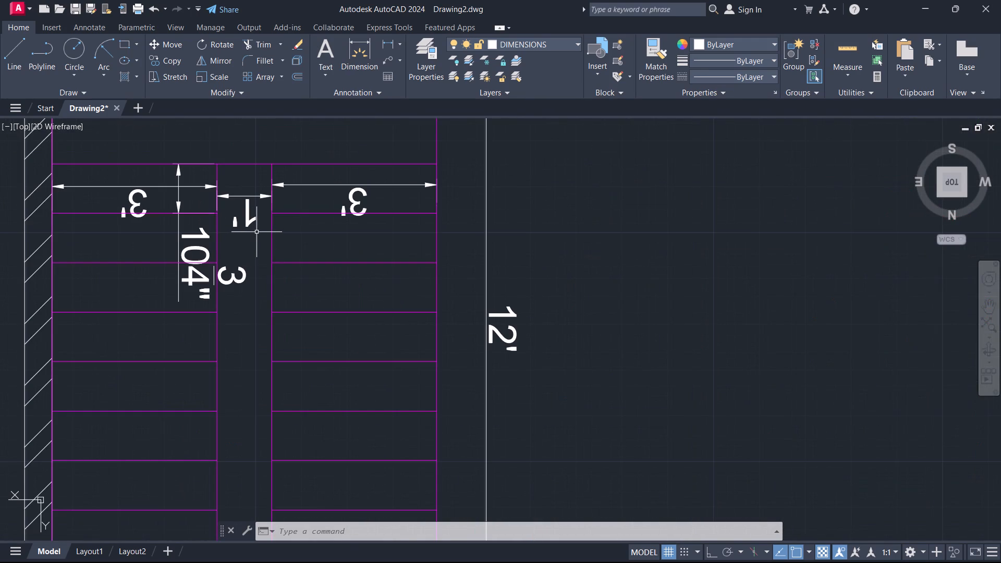
pyautogui.scroll(-2, 250, 236)
pyautogui.scroll(-2, 288, 211)
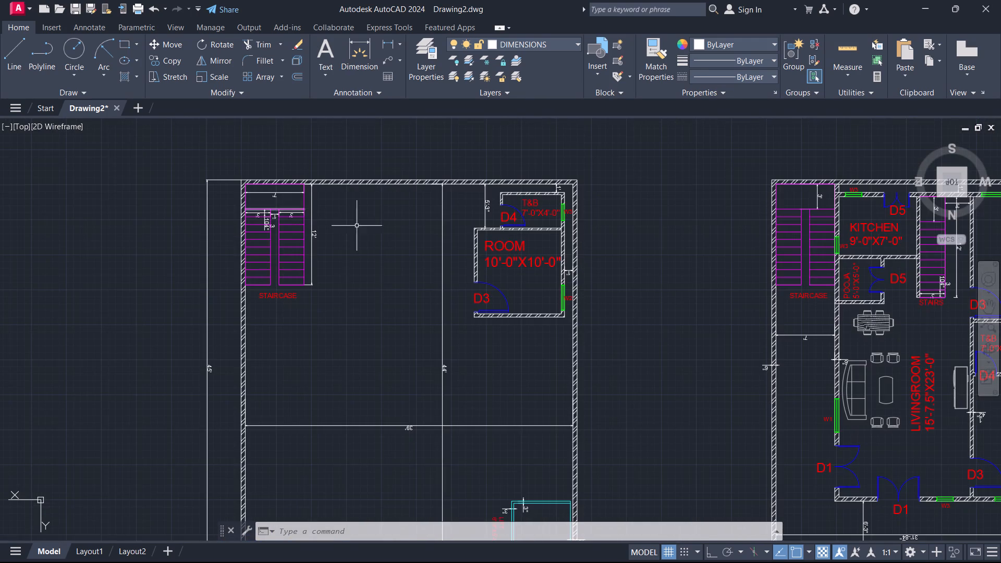
pyautogui.scroll(-1, 377, 236)
pyautogui.moveTo(389, 255); pyautogui.dragTo(349, 225, button='middle')
pyautogui.scroll(1, 389, 255)
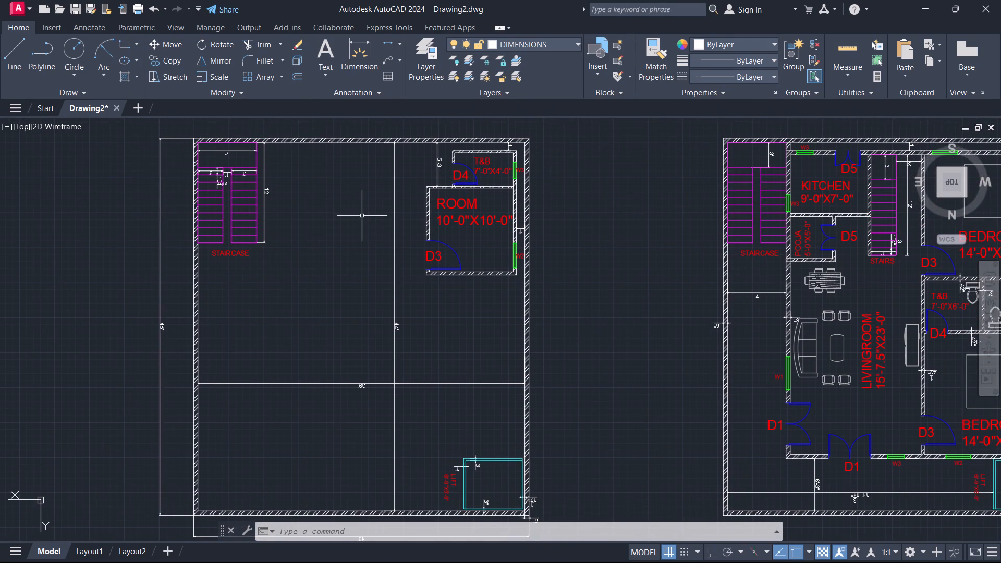
pyautogui.scroll(-1, 363, 215)
pyautogui.scroll(3, 389, 278)
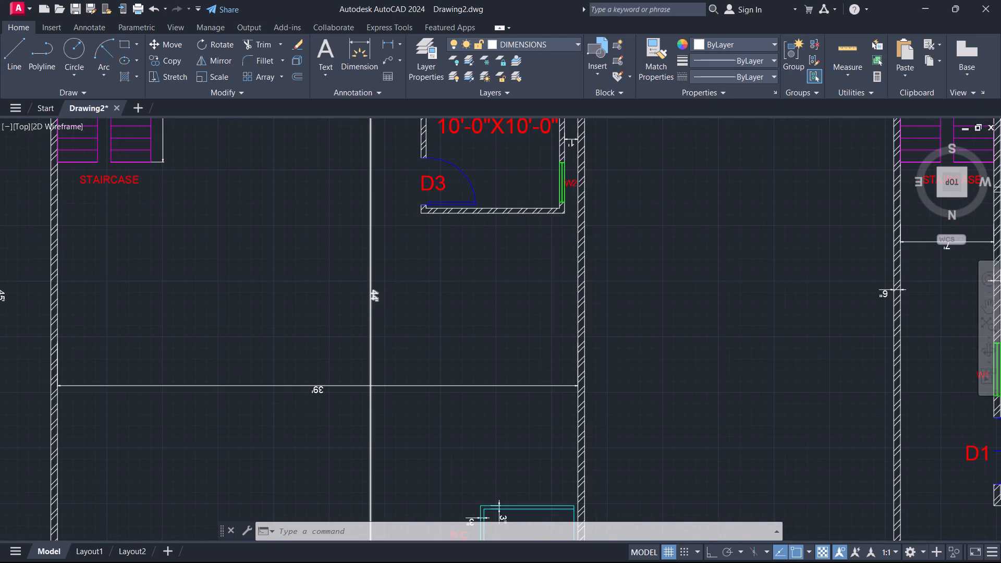
pyautogui.scroll(-3, 394, 278)
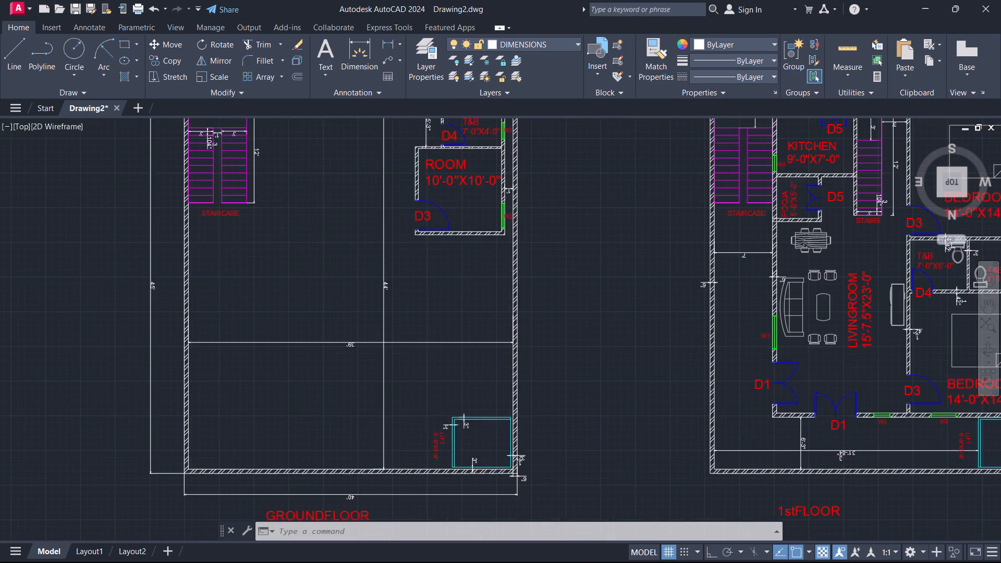
pyautogui.moveTo(516, 287); pyautogui.dragTo(419, 287, button='middle')
pyautogui.scroll(-1, 423, 283)
pyautogui.moveTo(432, 277); pyautogui.dragTo(355, 289, button='middle')
pyautogui.scroll(1, 357, 287)
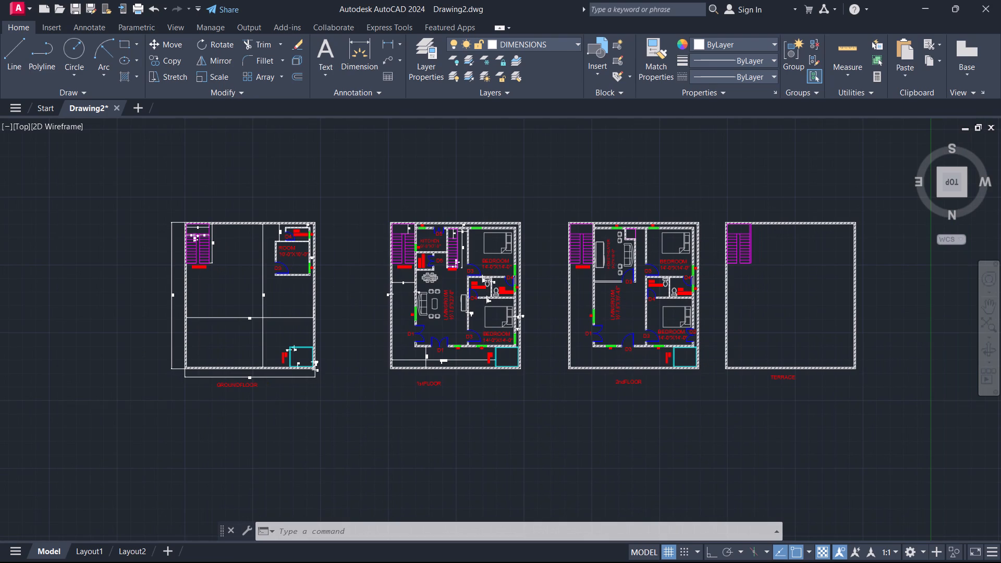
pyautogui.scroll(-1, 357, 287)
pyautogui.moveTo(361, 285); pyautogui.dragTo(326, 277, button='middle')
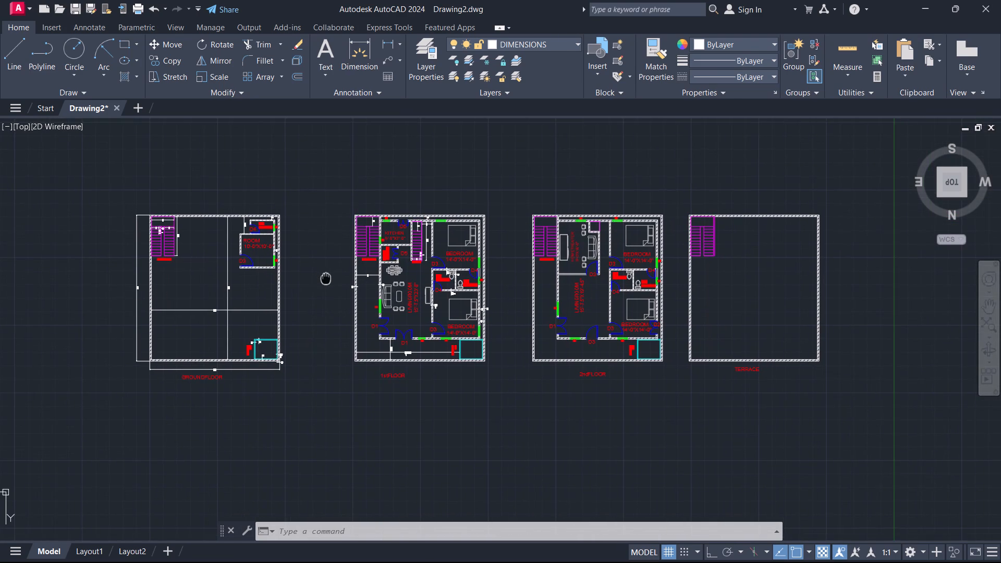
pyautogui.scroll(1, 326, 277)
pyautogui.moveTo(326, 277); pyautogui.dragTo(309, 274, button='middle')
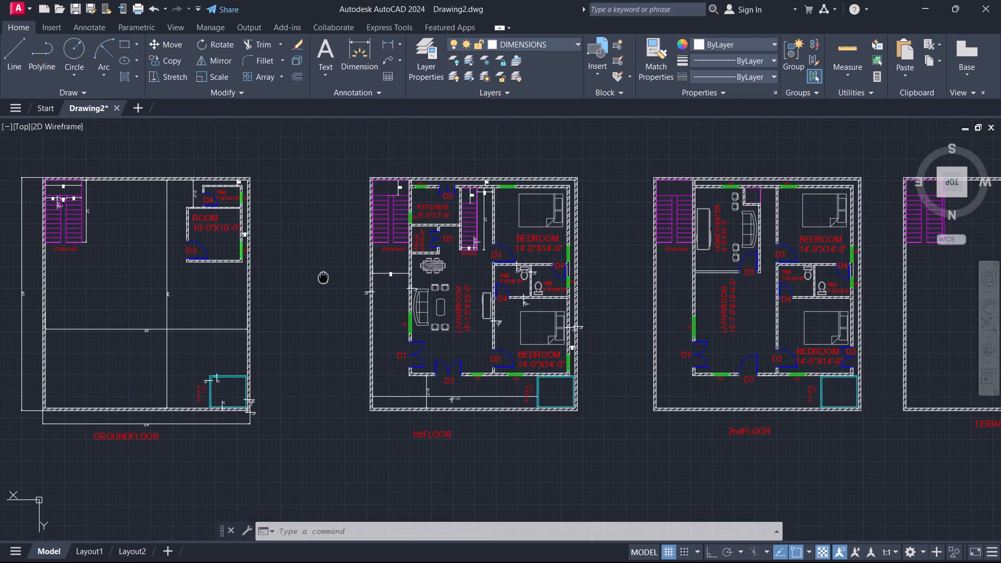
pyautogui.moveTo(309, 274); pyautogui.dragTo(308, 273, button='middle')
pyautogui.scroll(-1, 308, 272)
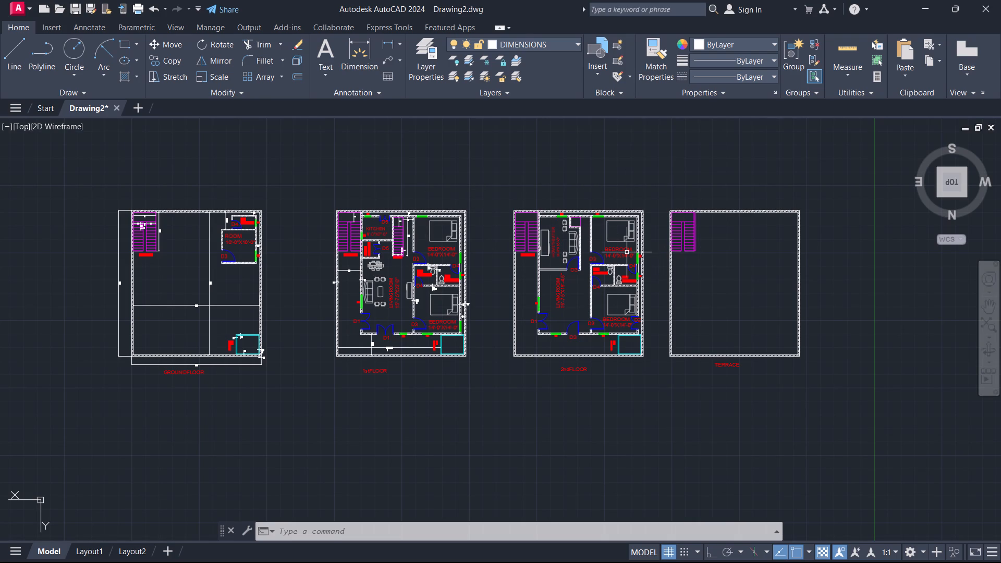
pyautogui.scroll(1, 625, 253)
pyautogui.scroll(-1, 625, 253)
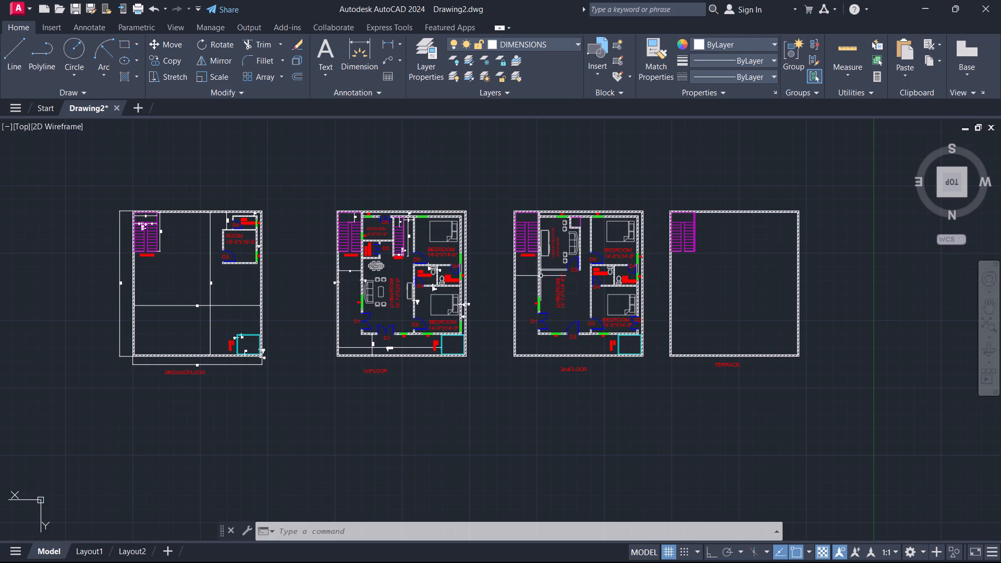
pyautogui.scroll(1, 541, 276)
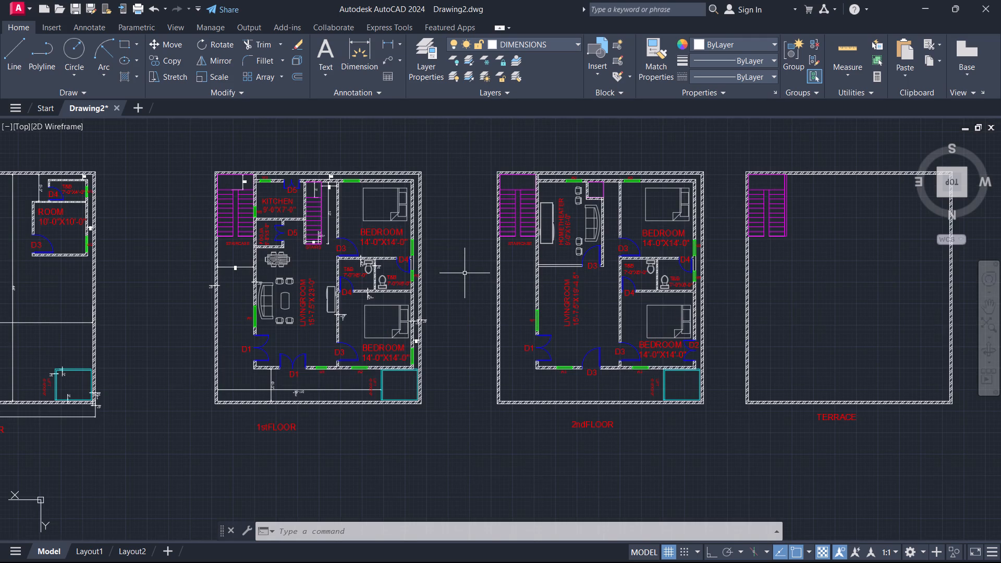
# Examine the arrangement of the four floor plans and the spacing between the 2ndFLOOR and TERRACE plans.
pyautogui.scroll(-1, 465, 273)
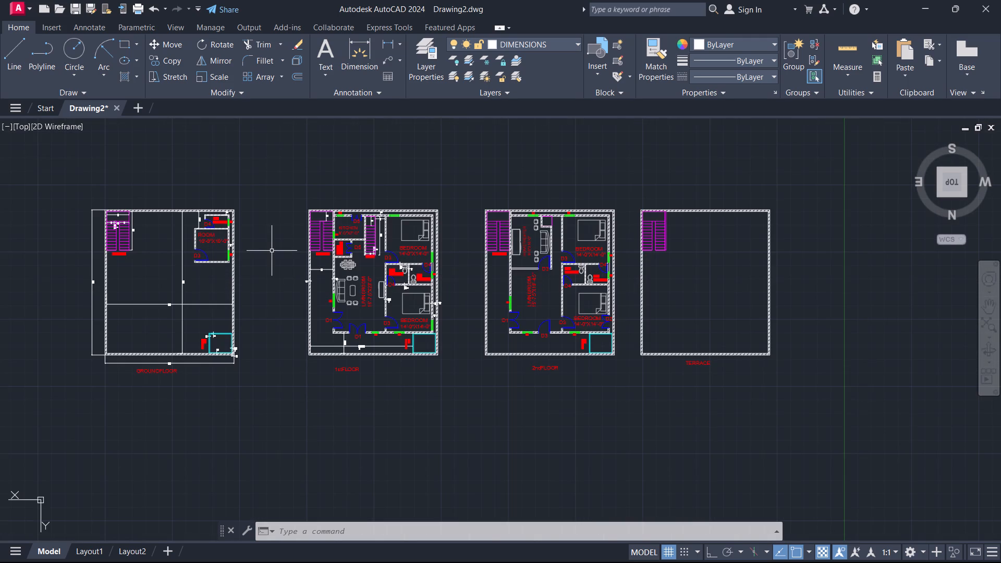
pyautogui.moveTo(286, 242); pyautogui.dragTo(343, 281, button='middle')
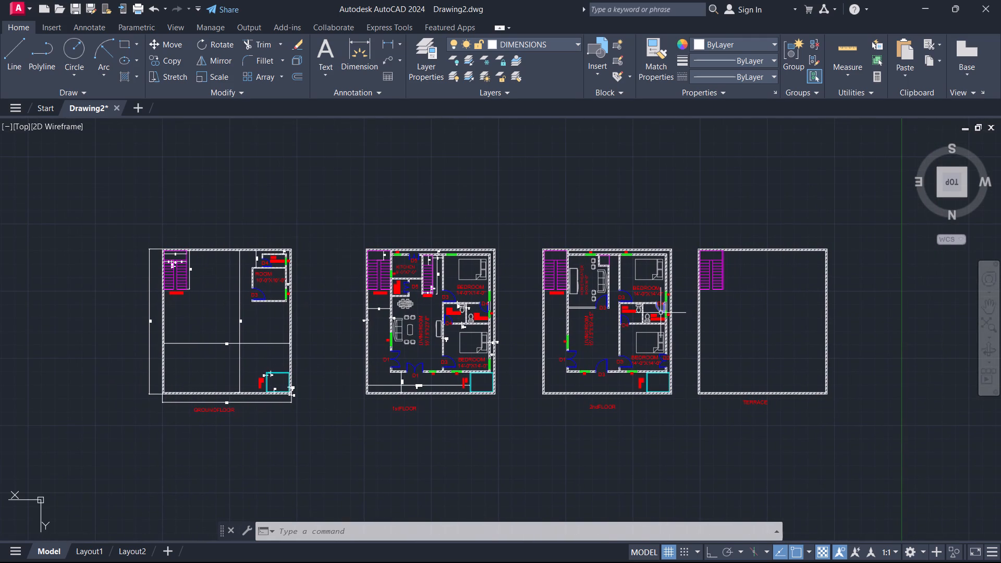
pyautogui.scroll(1, 422, 320)
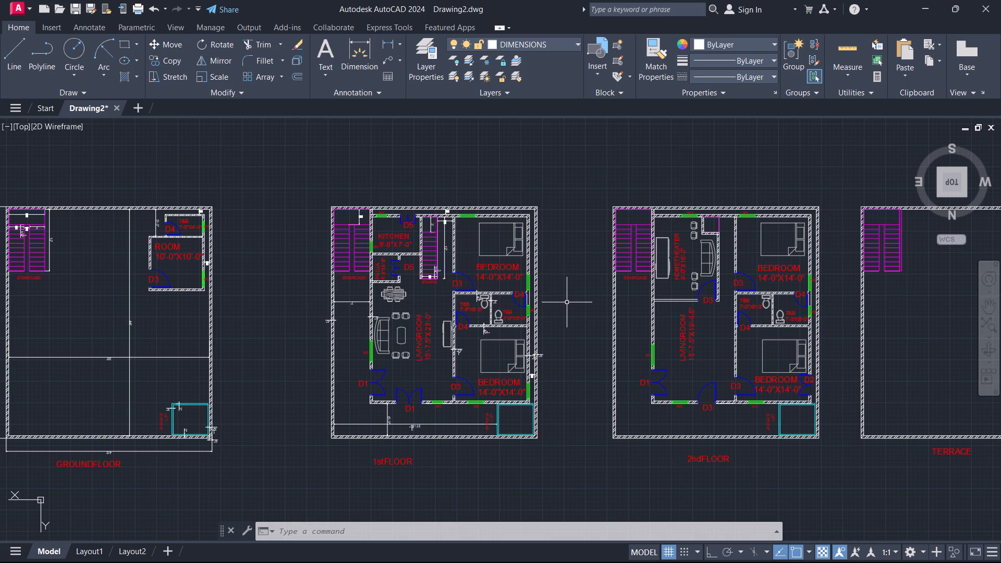
pyautogui.scroll(-1, 586, 320)
pyautogui.moveTo(586, 320); pyautogui.dragTo(560, 317, button='middle')
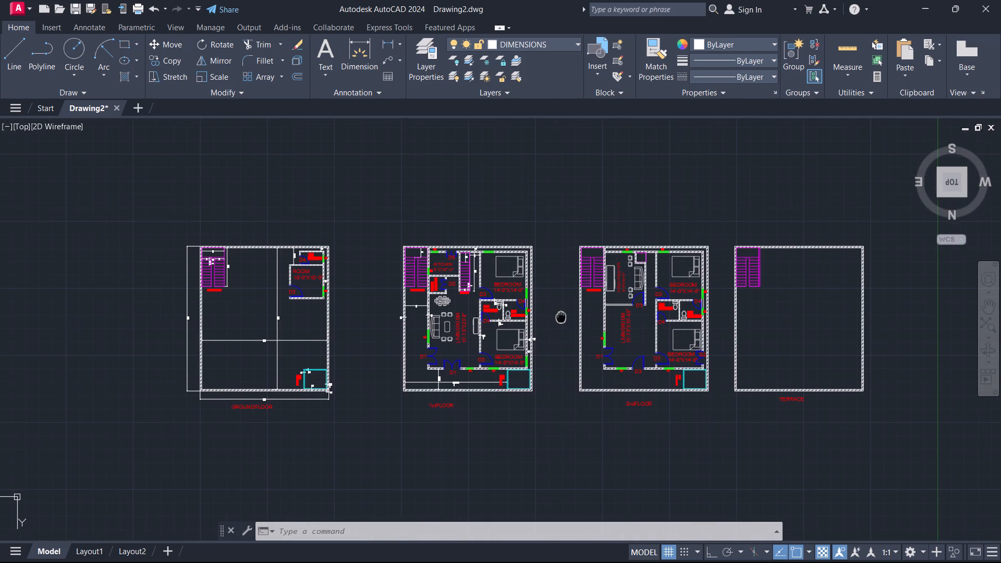
pyautogui.moveTo(560, 317); pyautogui.dragTo(547, 323, button='middle')
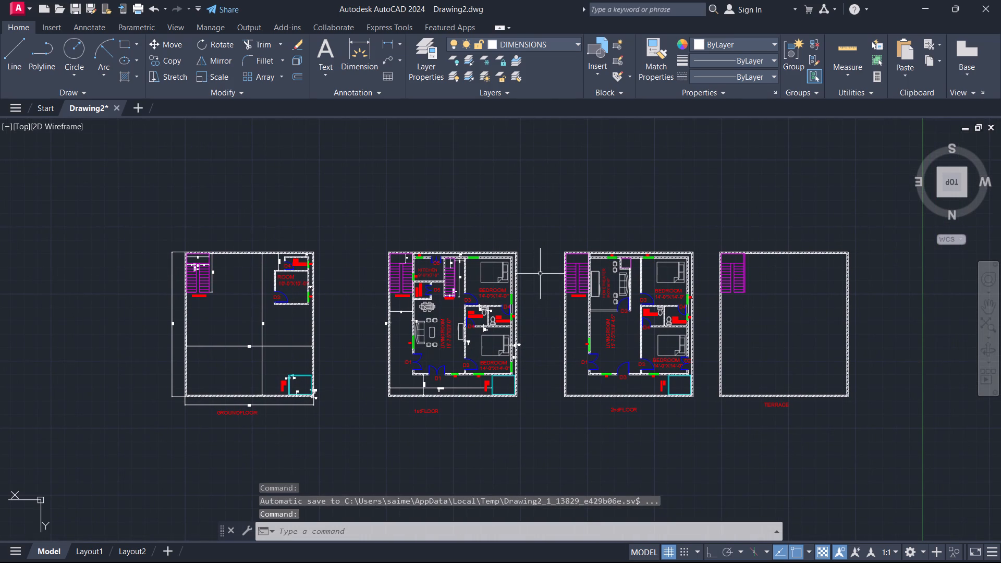
pyautogui.scroll(1, 540, 274)
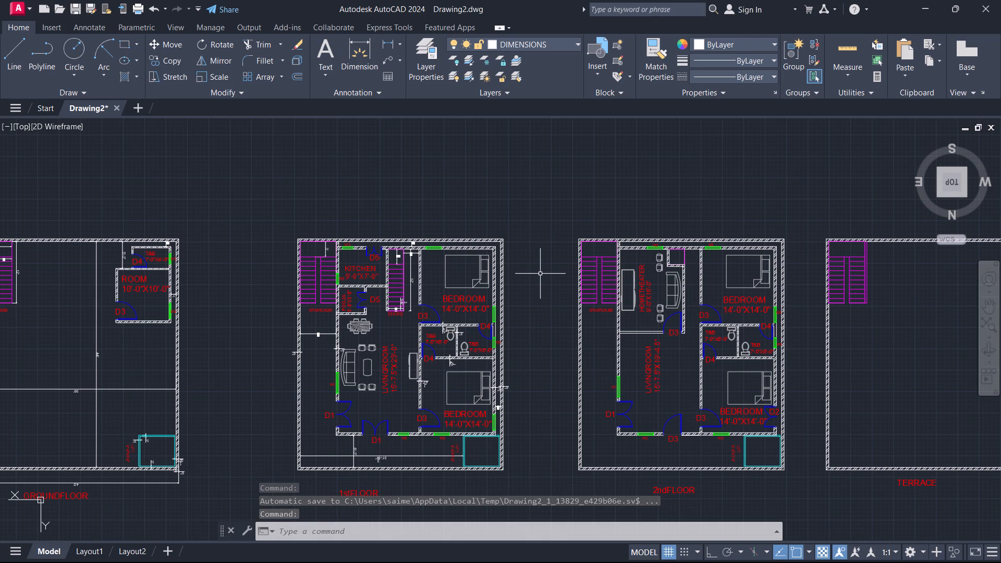
pyautogui.moveTo(800, 329); pyautogui.dragTo(590, 297, button='middle')
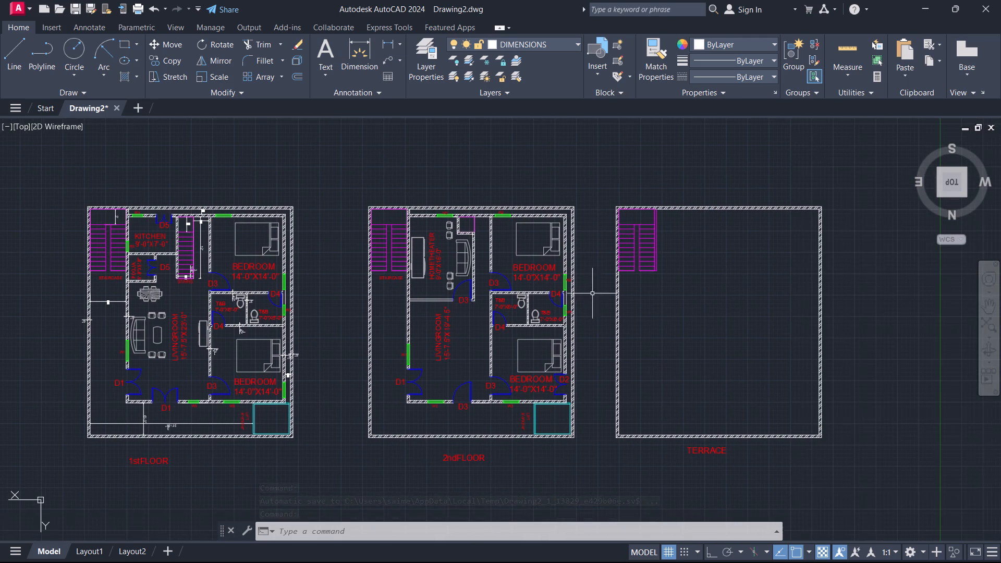
pyautogui.click(602, 185)
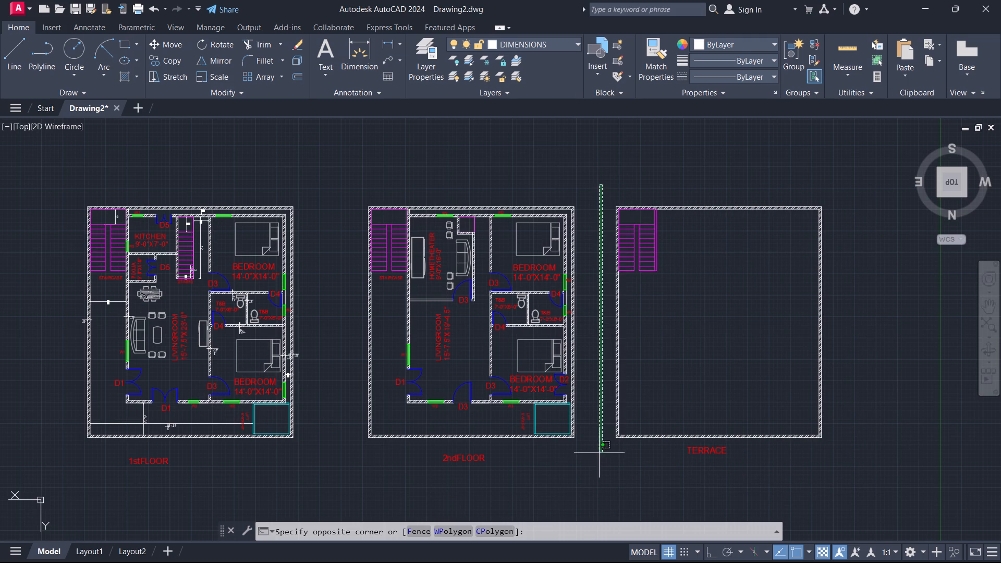
pyautogui.press('Escape')
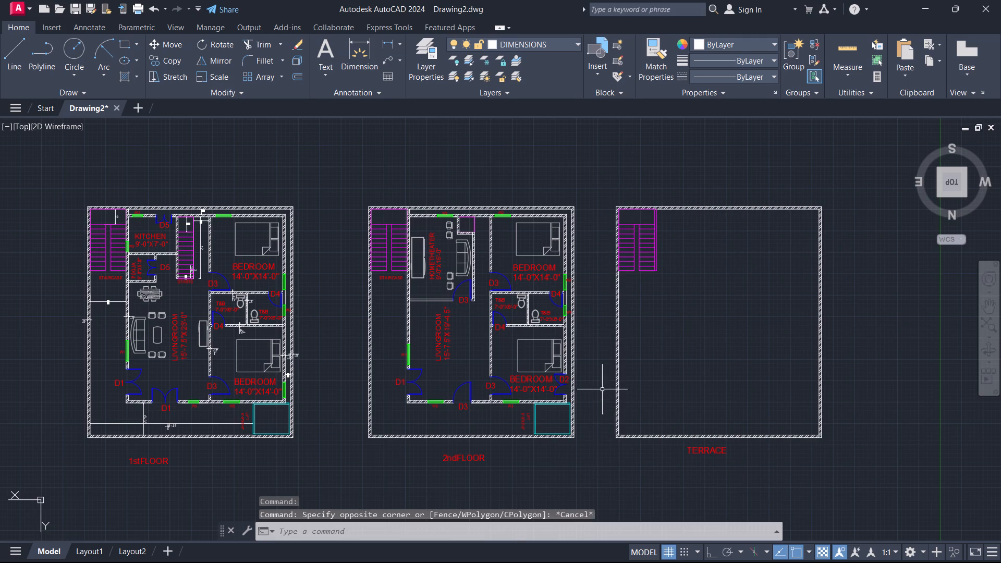
pyautogui.moveTo(602, 389); pyautogui.dragTo(779, 393, button='middle')
pyautogui.scroll(-1, 782, 392)
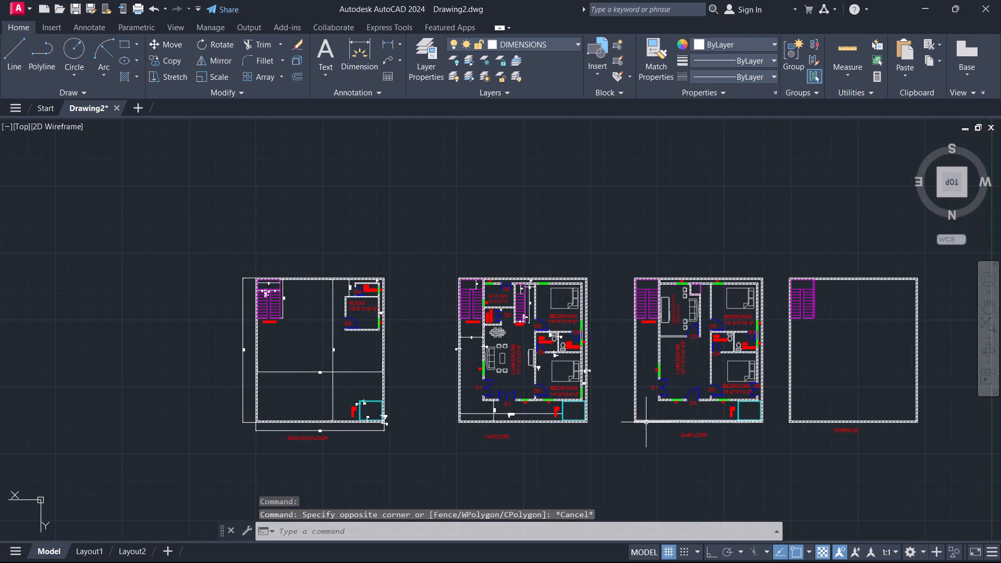
pyautogui.moveTo(609, 418); pyautogui.dragTo(643, 359, button='middle')
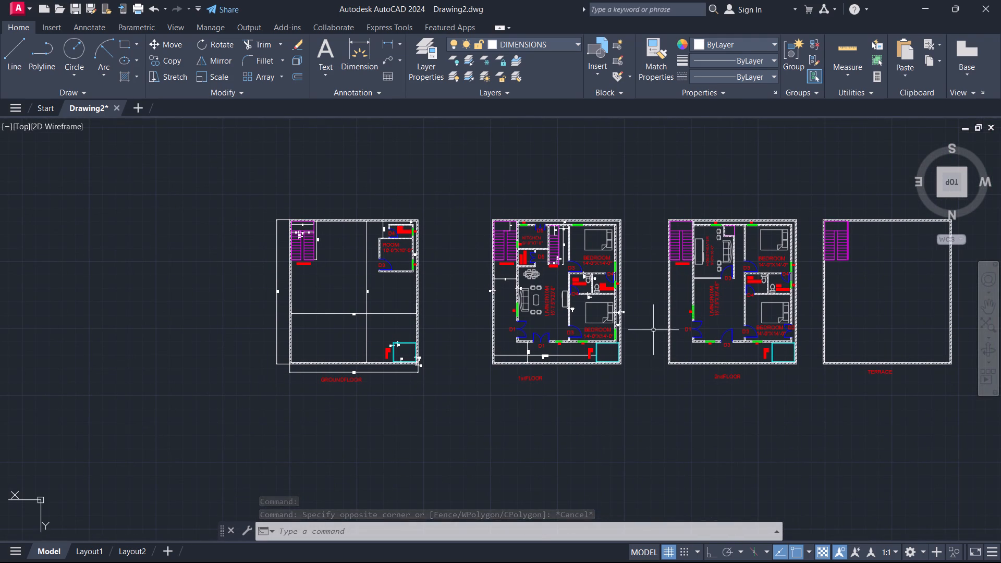
# Examine the 1stFLOOR plan's living room, bedroom and lift area and compare it with the neighbouring plans.
pyautogui.scroll(2, 607, 354)
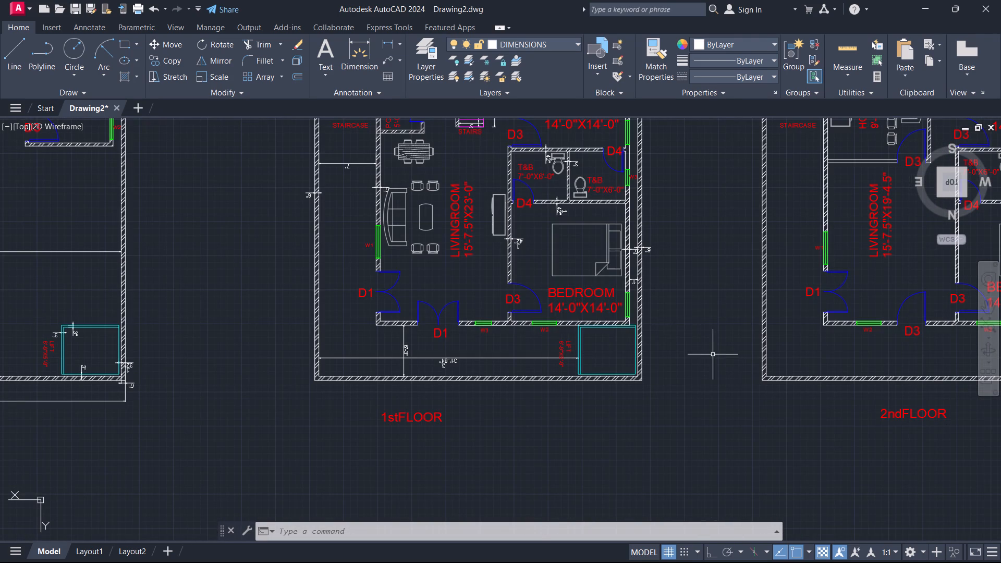
pyautogui.scroll(-1, 714, 356)
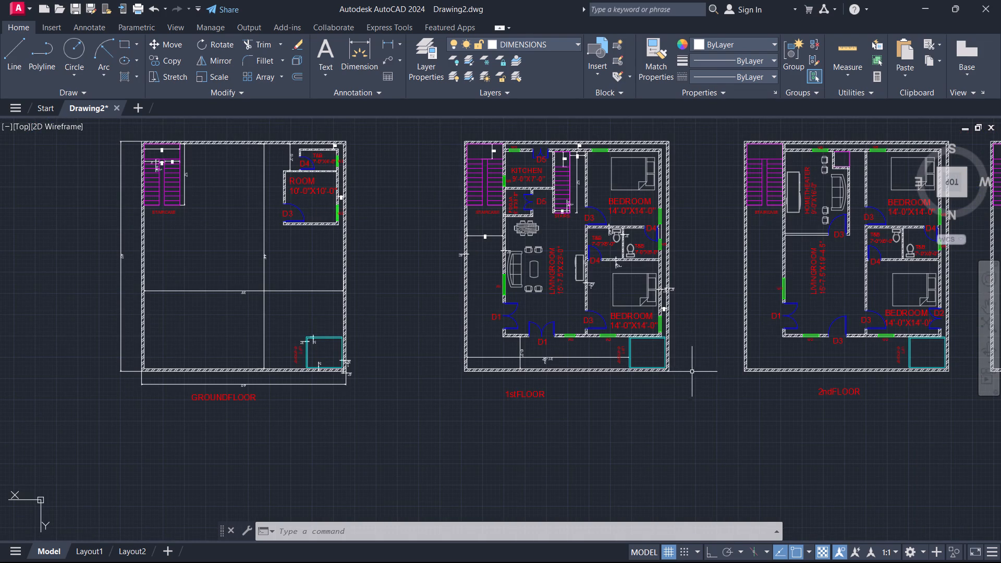
pyautogui.moveTo(683, 390); pyautogui.dragTo(645, 417, button='middle')
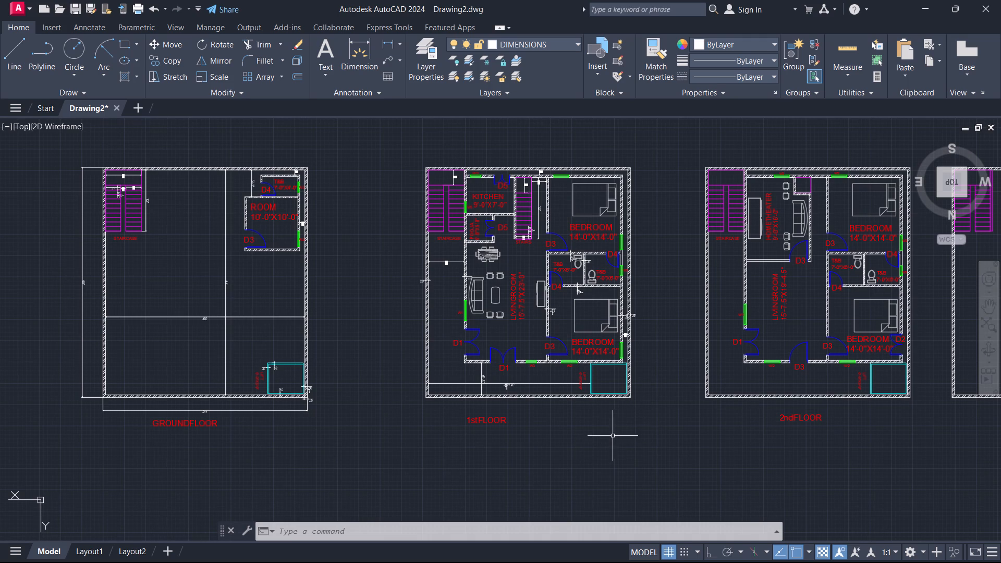
pyautogui.scroll(-1, 680, 326)
pyautogui.moveTo(678, 328); pyautogui.dragTo(597, 338, button='middle')
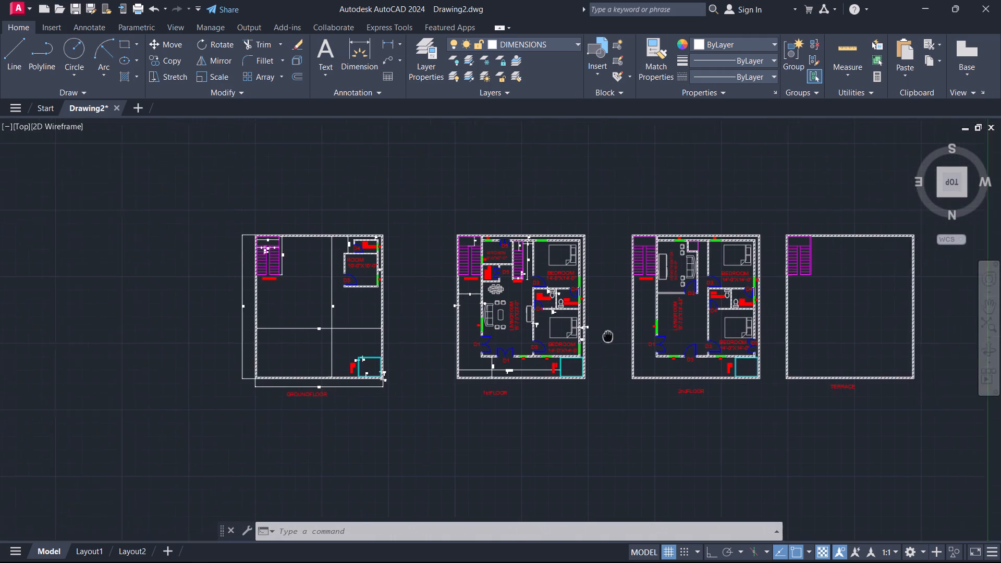
pyautogui.moveTo(597, 338); pyautogui.dragTo(495, 360, button='middle')
pyautogui.moveTo(506, 352); pyautogui.dragTo(506, 301, button='middle')
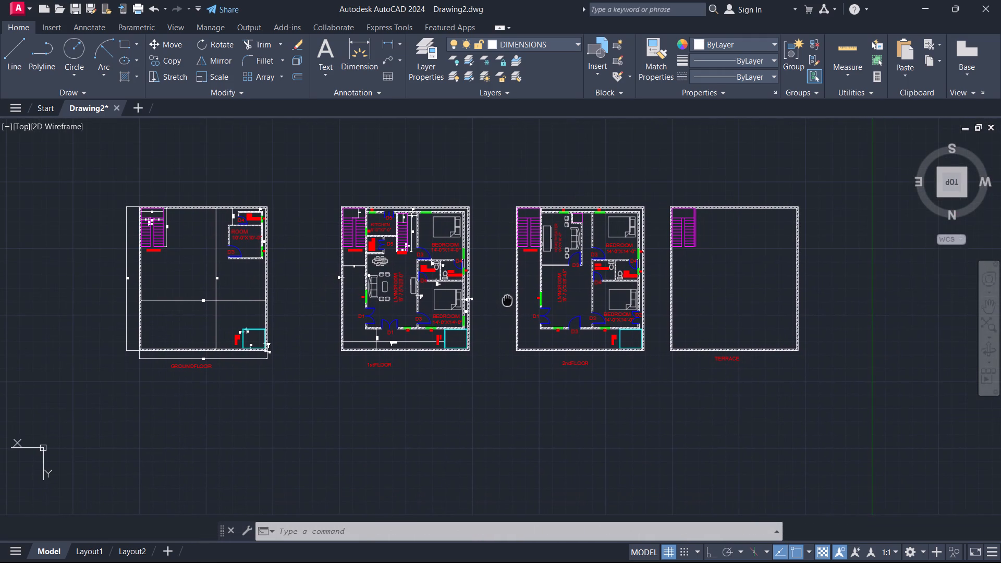
pyautogui.moveTo(506, 301); pyautogui.dragTo(505, 302, button='middle')
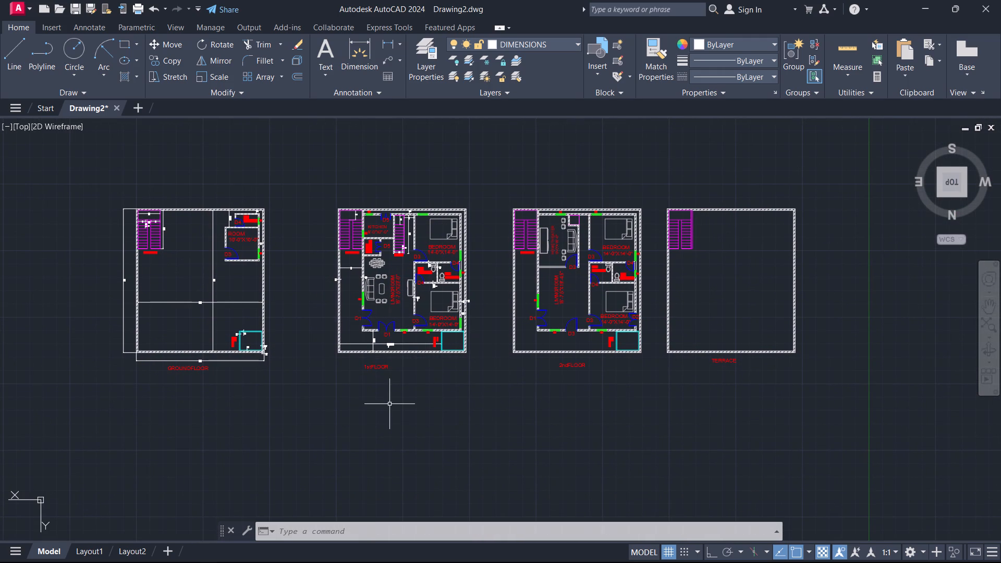
pyautogui.scroll(1, 422, 388)
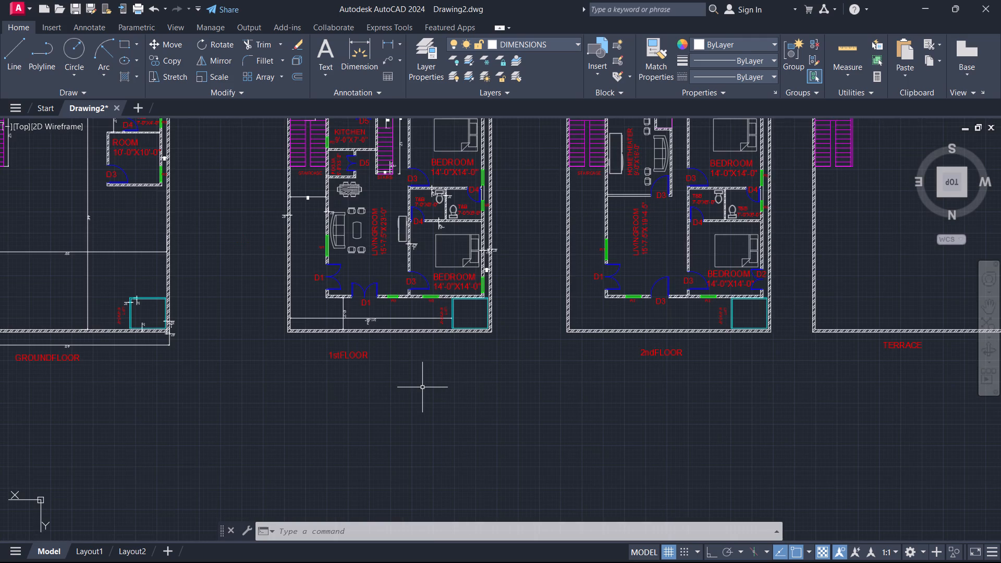
pyautogui.moveTo(441, 381); pyautogui.dragTo(465, 430, button='middle')
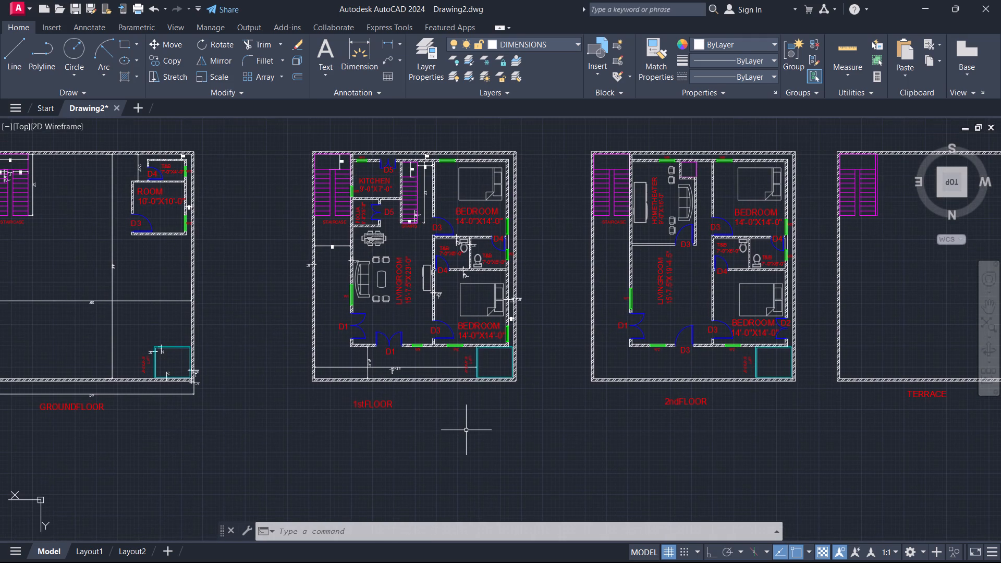
pyautogui.scroll(-1, 467, 430)
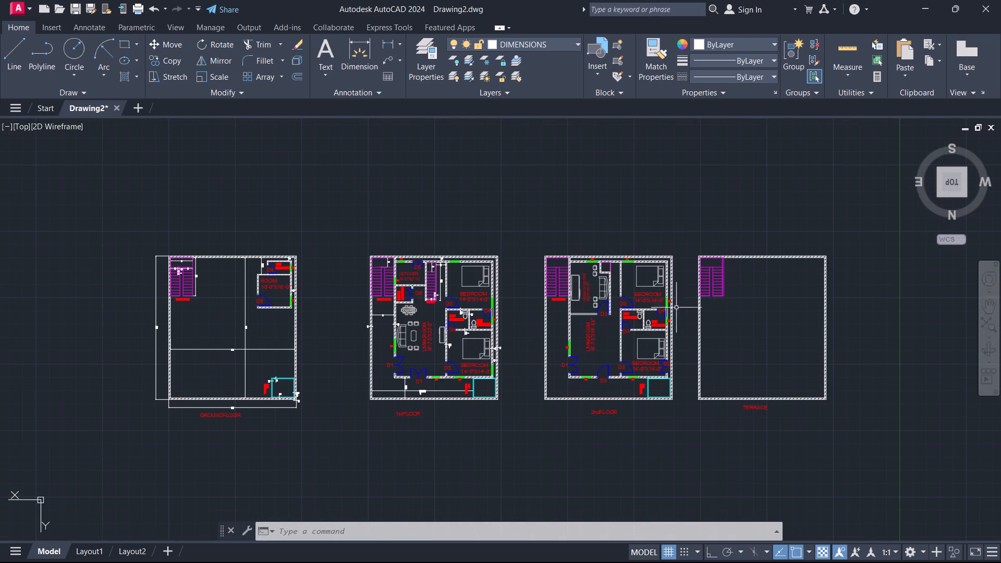
pyautogui.moveTo(749, 353); pyautogui.dragTo(755, 350, button='middle')
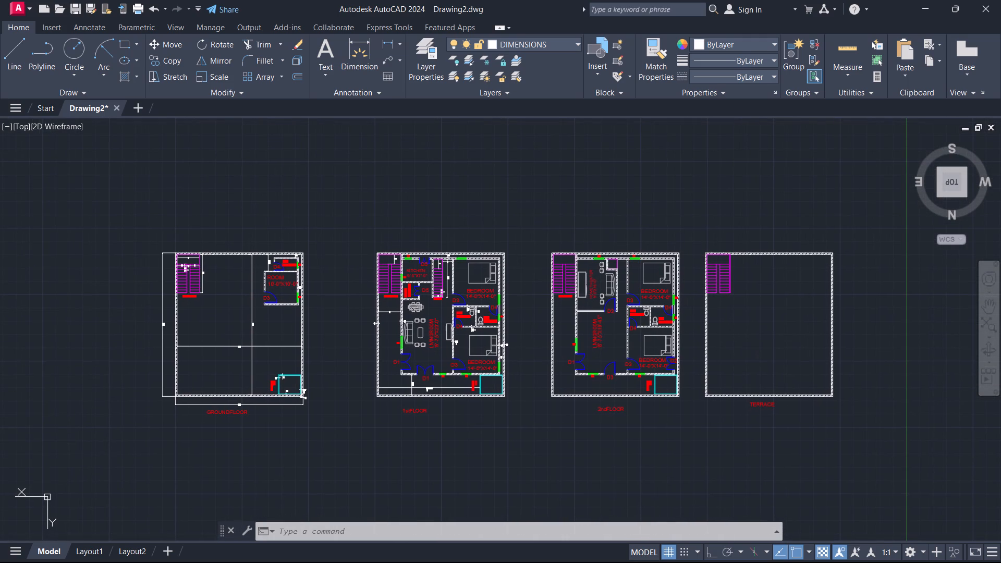
pyautogui.scroll(1, 755, 350)
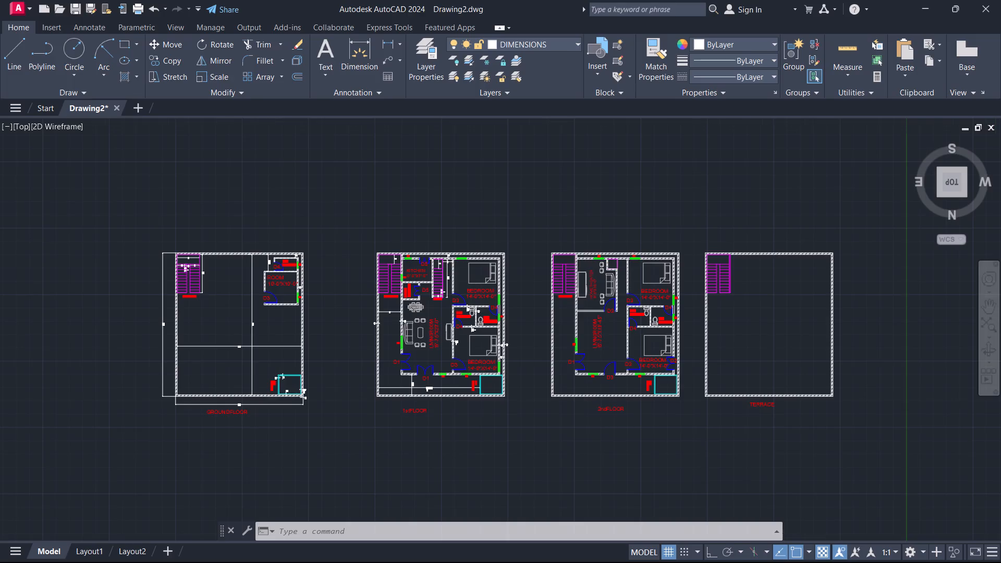
# Examine the GROUNDFLOOR and 1stFLOOR plans and their dimensions for a final check before saving.
pyautogui.scroll(-1, 803, 322)
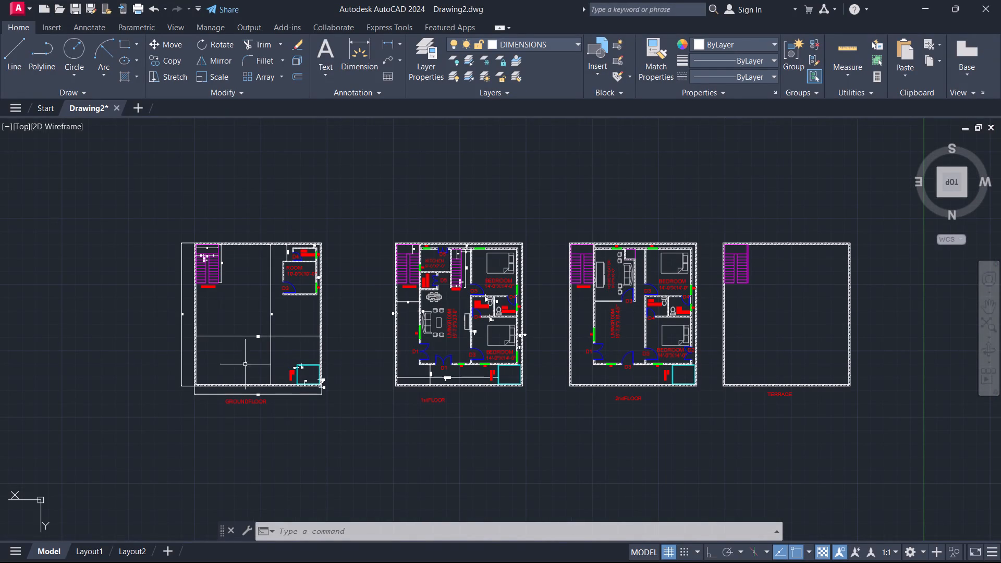
pyautogui.scroll(2, 193, 352)
pyautogui.scroll(-1, 323, 315)
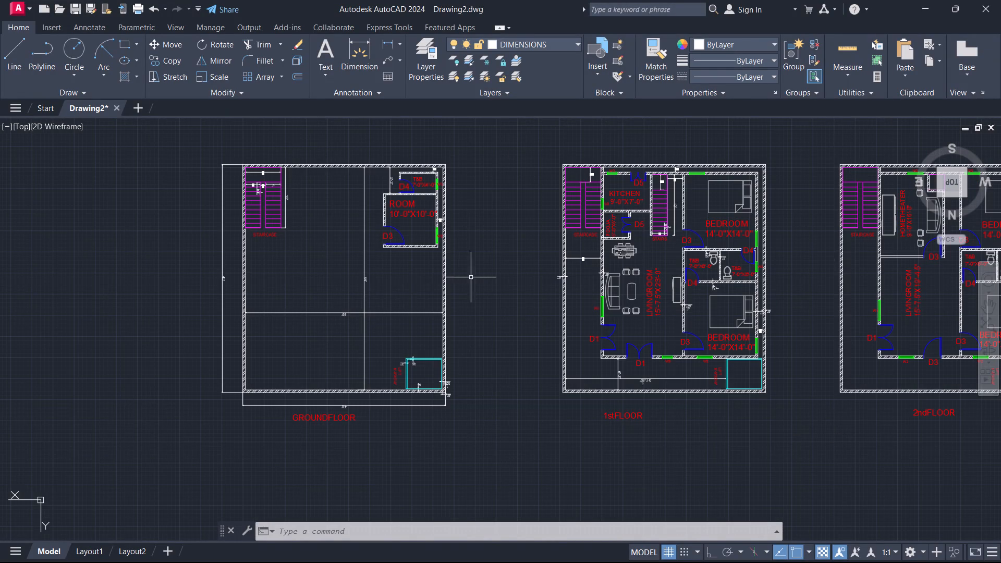
pyautogui.moveTo(497, 307); pyautogui.dragTo(560, 353, button='middle')
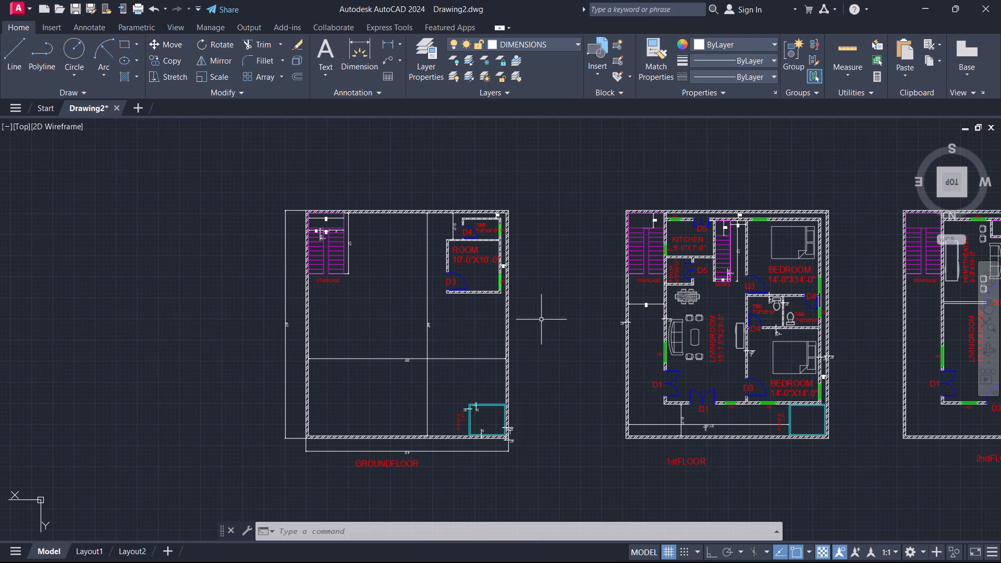
pyautogui.moveTo(540, 317); pyautogui.dragTo(495, 296, button='middle')
pyautogui.moveTo(521, 319); pyautogui.dragTo(456, 303, button='middle')
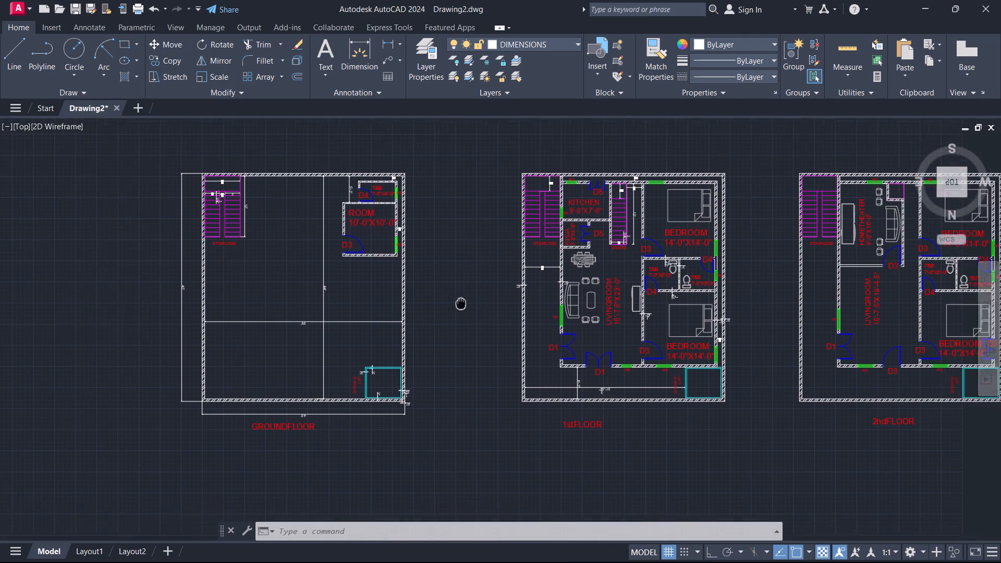
pyautogui.moveTo(456, 303); pyautogui.dragTo(407, 328, button='middle')
pyautogui.moveTo(421, 319); pyautogui.dragTo(365, 302, button='middle')
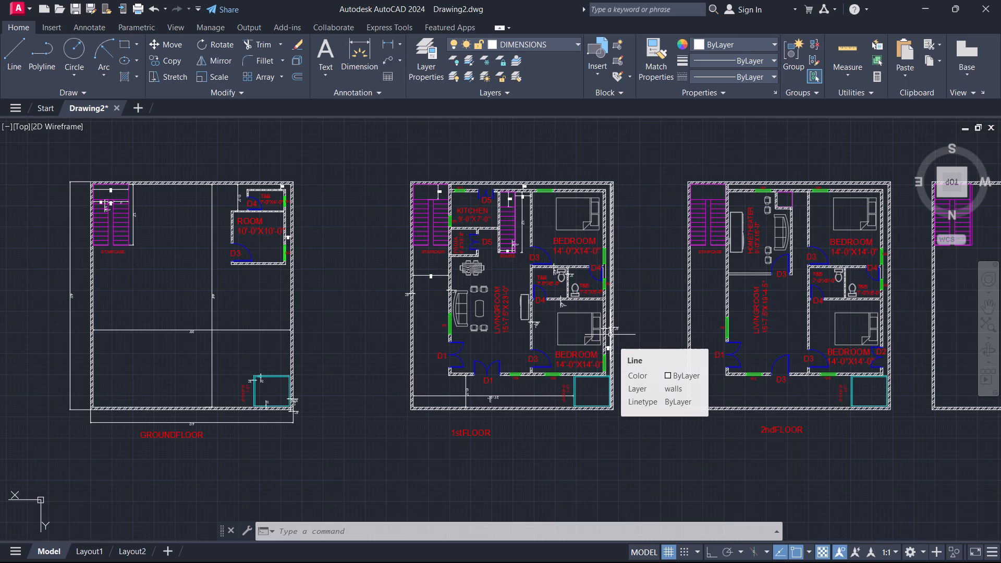
pyautogui.scroll(1, 581, 382)
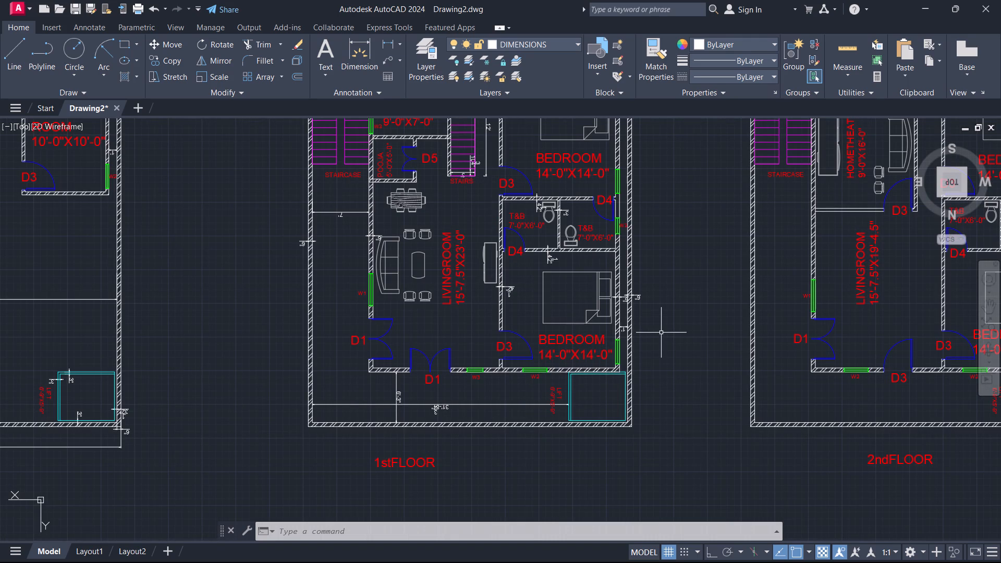
pyautogui.scroll(-1, 663, 333)
pyautogui.moveTo(350, 350); pyautogui.dragTo(455, 376, button='middle')
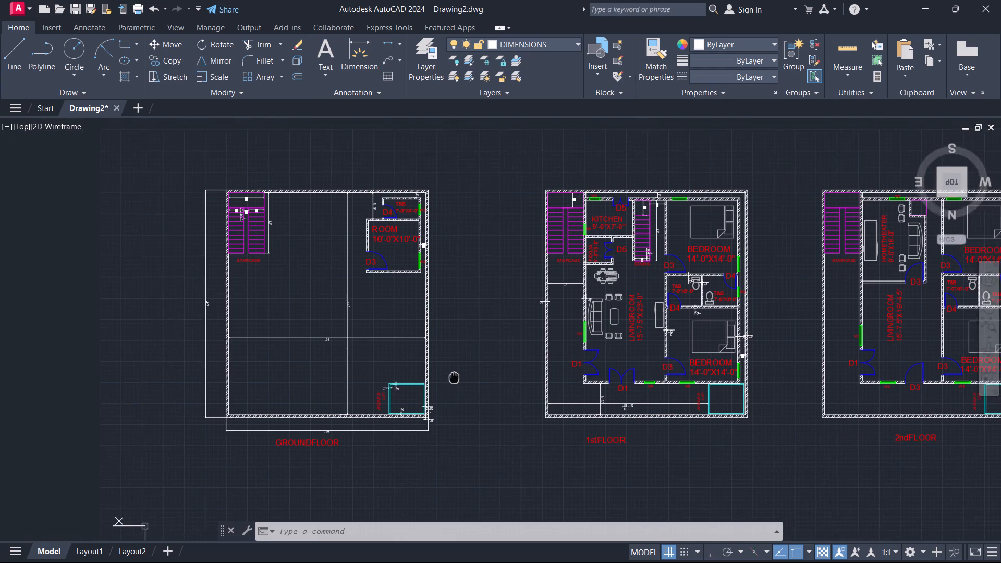
pyautogui.moveTo(455, 376); pyautogui.dragTo(477, 375, button='middle')
pyautogui.scroll(-1, 502, 368)
pyautogui.moveTo(503, 370); pyautogui.dragTo(477, 363, button='middle')
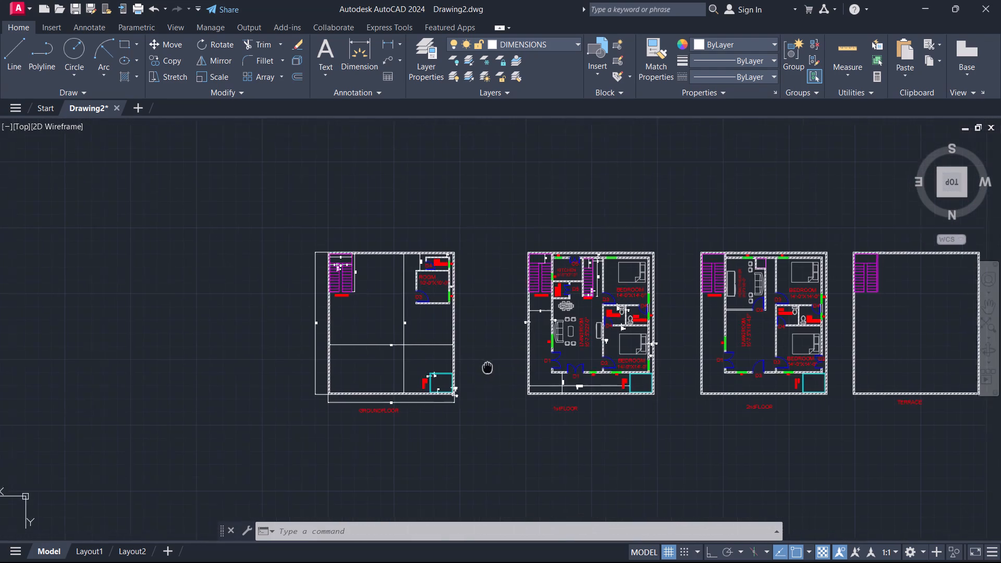
pyautogui.moveTo(477, 363); pyautogui.dragTo(358, 350, button='middle')
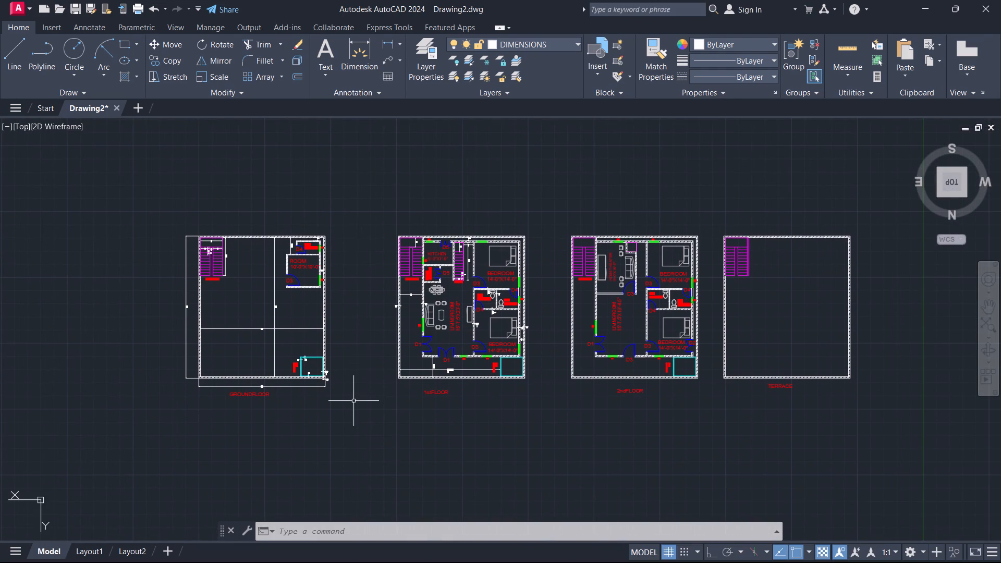
# Save the drawing in the Documents folder under the file name PROJECT 13.
pyautogui.hotkey('ctrl', 's')
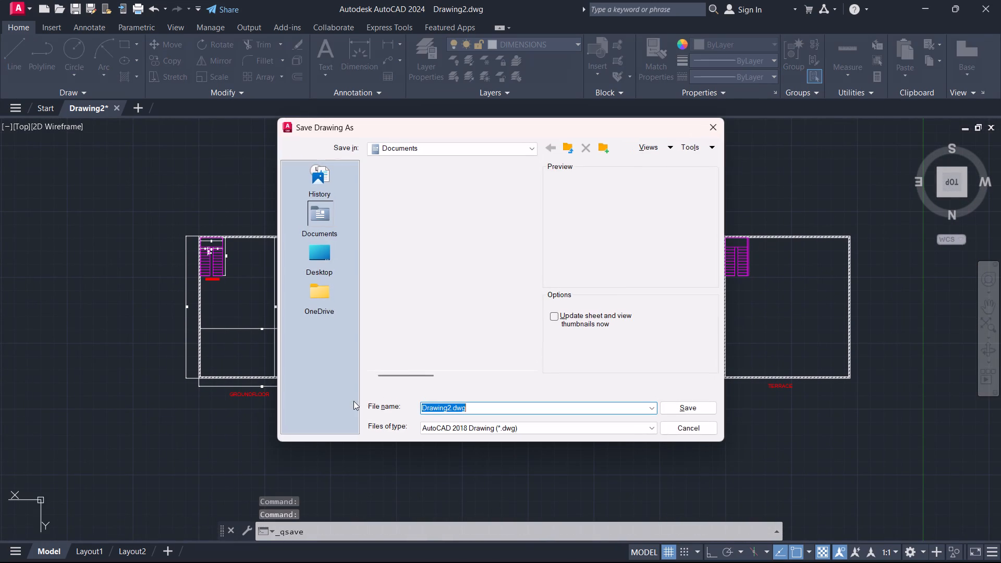
pyautogui.click(526, 408)
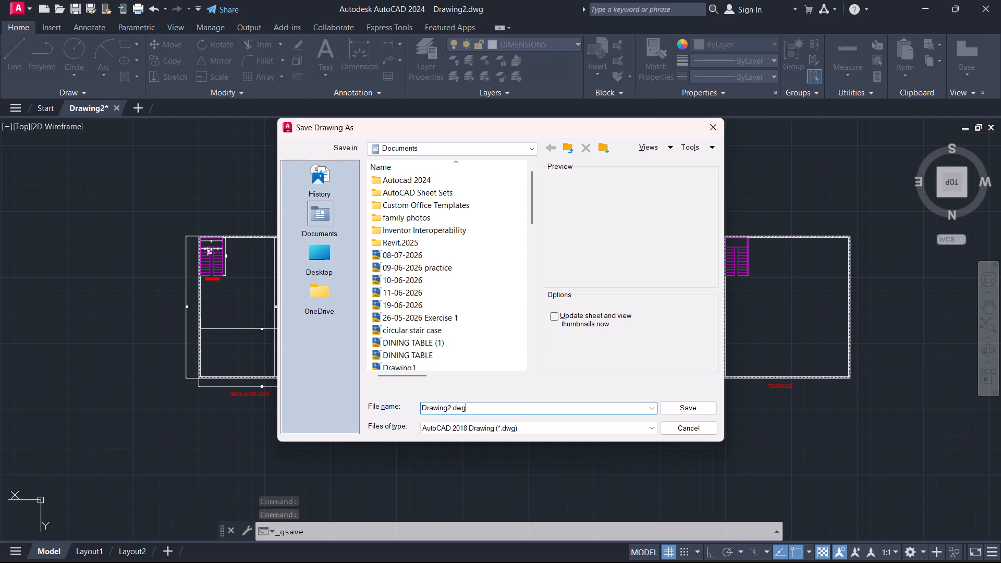
pyautogui.press('BackSpace')
pyautogui.press('BackSpace')
pyautogui.press('BackSpace')
pyautogui.press('BackSpace')
pyautogui.press('BackSpace')
pyautogui.press('BackSpace')
pyautogui.press('BackSpace')
pyautogui.press('BackSpace')
pyautogui.press('BackSpace')
pyautogui.press('BackSpace')
pyautogui.press('BackSpace')
pyautogui.press('BackSpace')
pyautogui.press('BackSpace')
pyautogui.press('BackSpace')
pyautogui.press('BackSpace')
pyautogui.press('BackSpace')
pyautogui.press('BackSpace')
pyautogui.press('BackSpace')
pyautogui.press('BackSpace')
pyautogui.press('BackSpace')
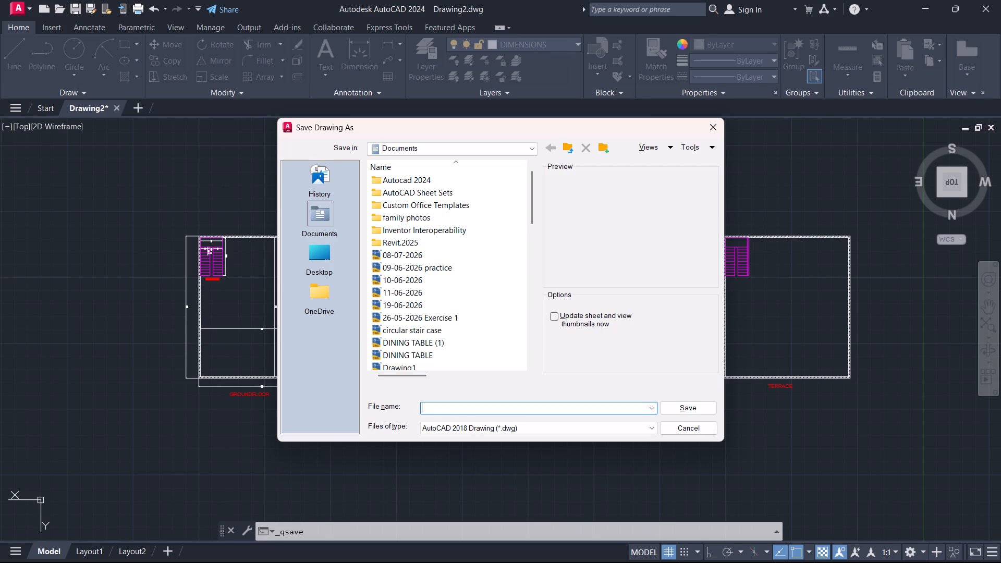
pyautogui.write('RO')
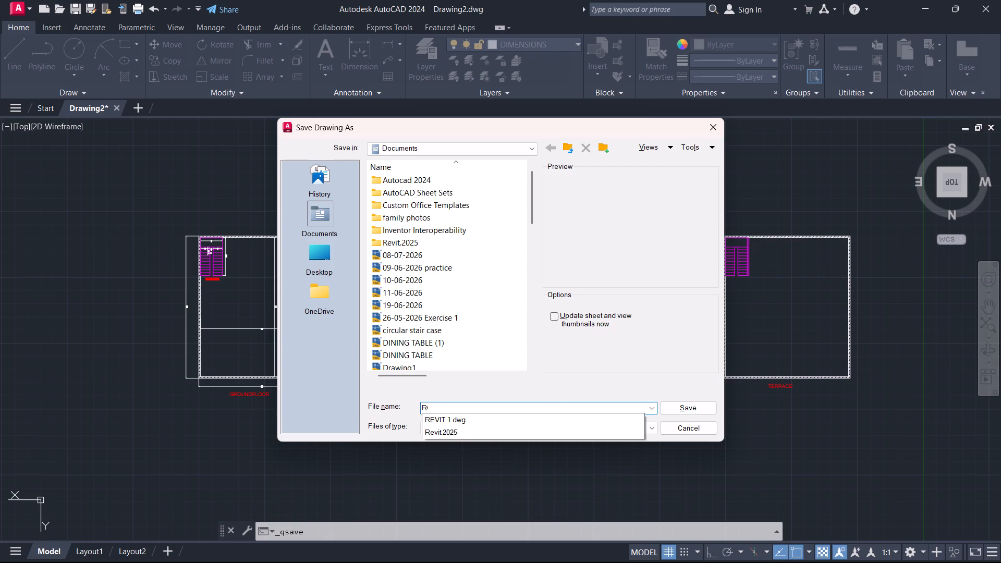
pyautogui.press('BackSpace')
pyautogui.press('BackSpace')
pyautogui.press('BackSpace')
pyautogui.write('PROJR')
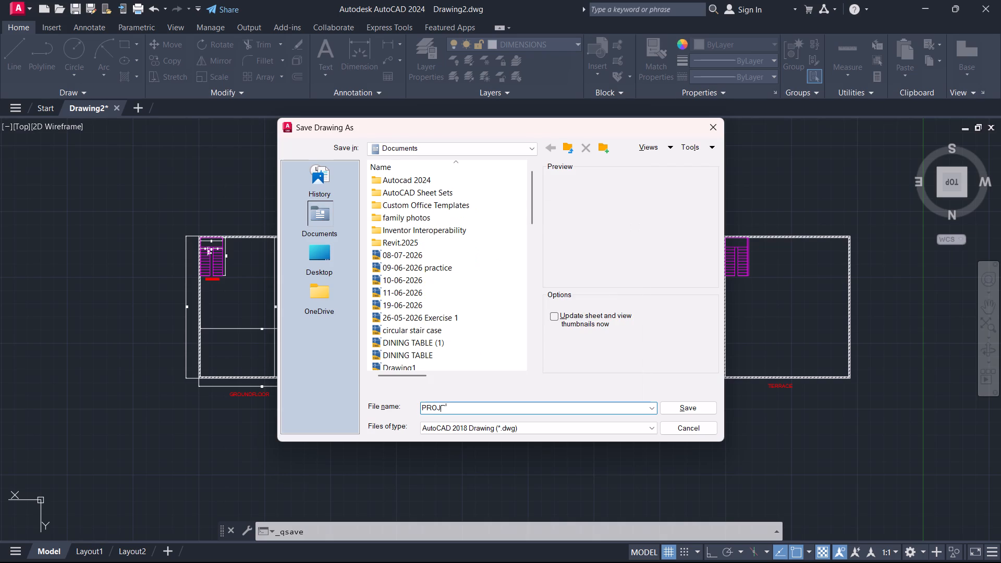
pyautogui.press('BackSpace')
pyautogui.press('e')
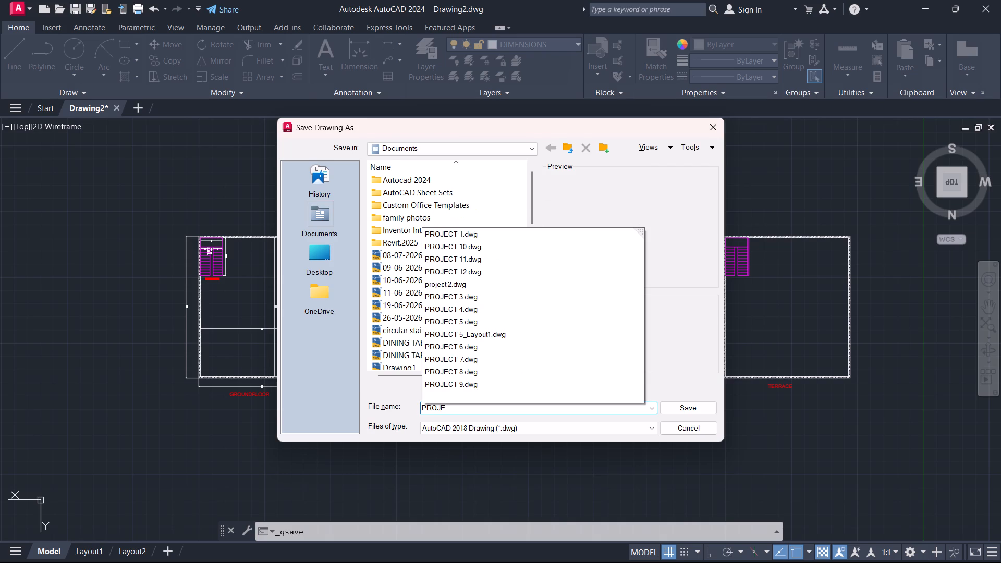
pyautogui.write('CT')
pyautogui.press('space')
pyautogui.write('13')
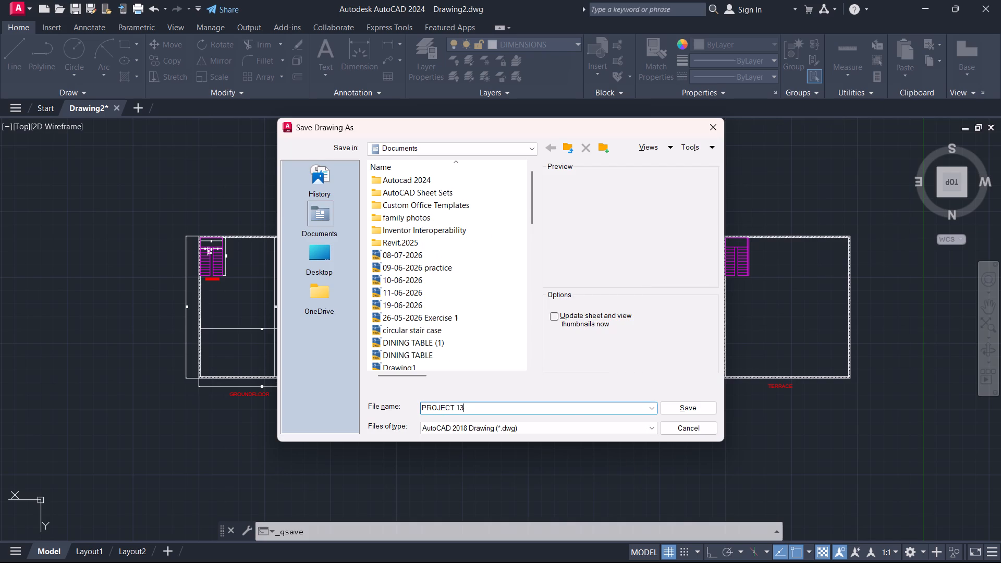
pyautogui.click(683, 410)
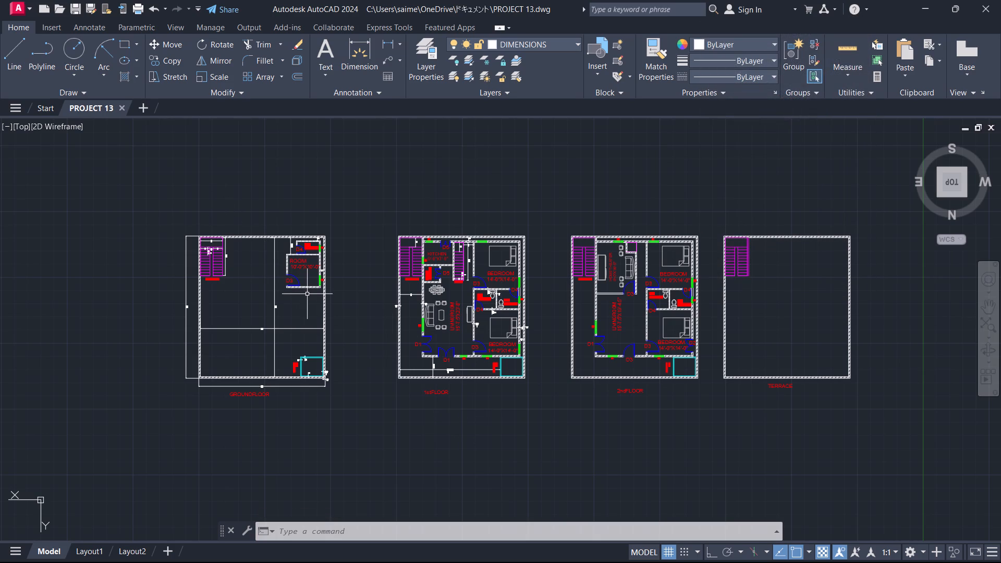
pyautogui.hotkey('ctrl', 's')
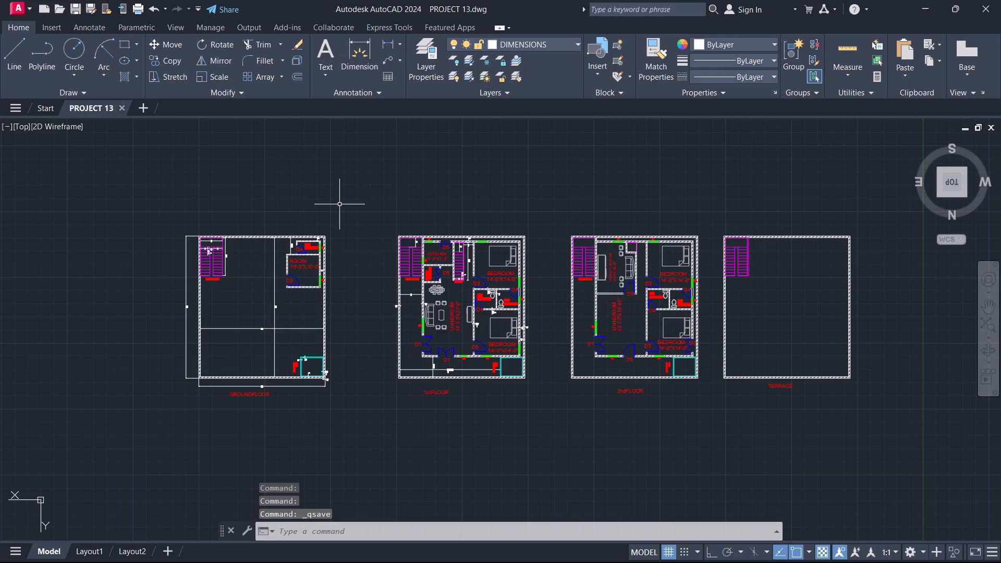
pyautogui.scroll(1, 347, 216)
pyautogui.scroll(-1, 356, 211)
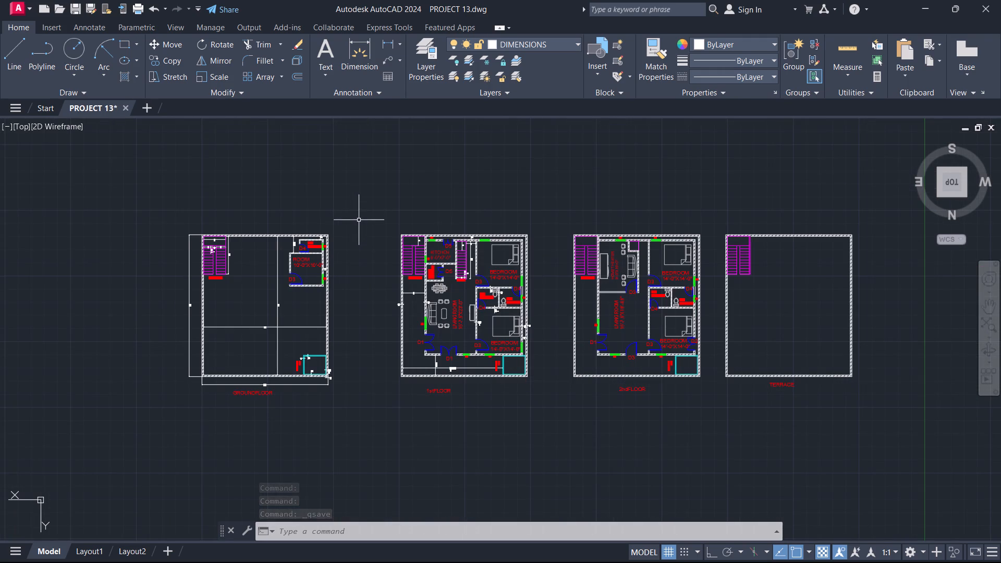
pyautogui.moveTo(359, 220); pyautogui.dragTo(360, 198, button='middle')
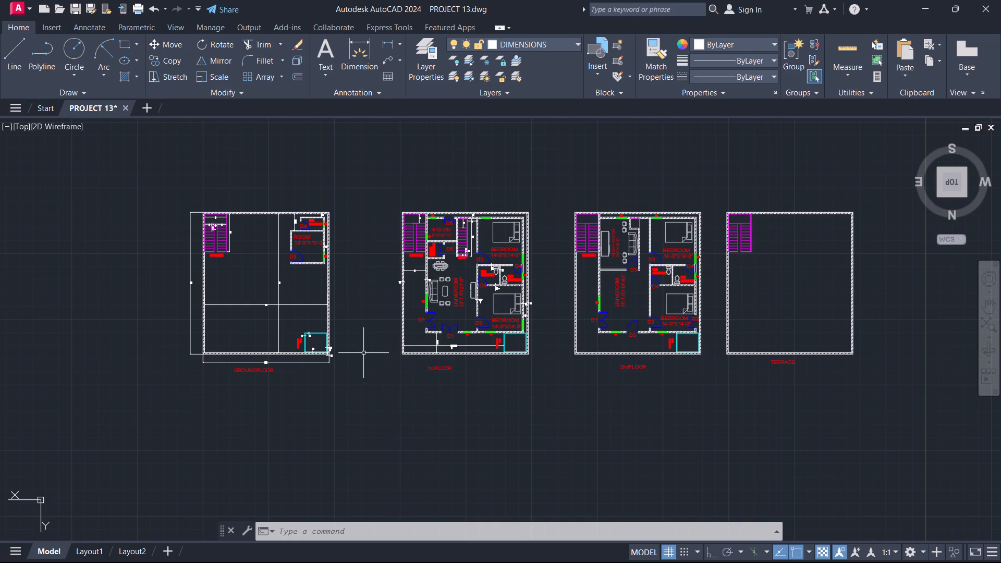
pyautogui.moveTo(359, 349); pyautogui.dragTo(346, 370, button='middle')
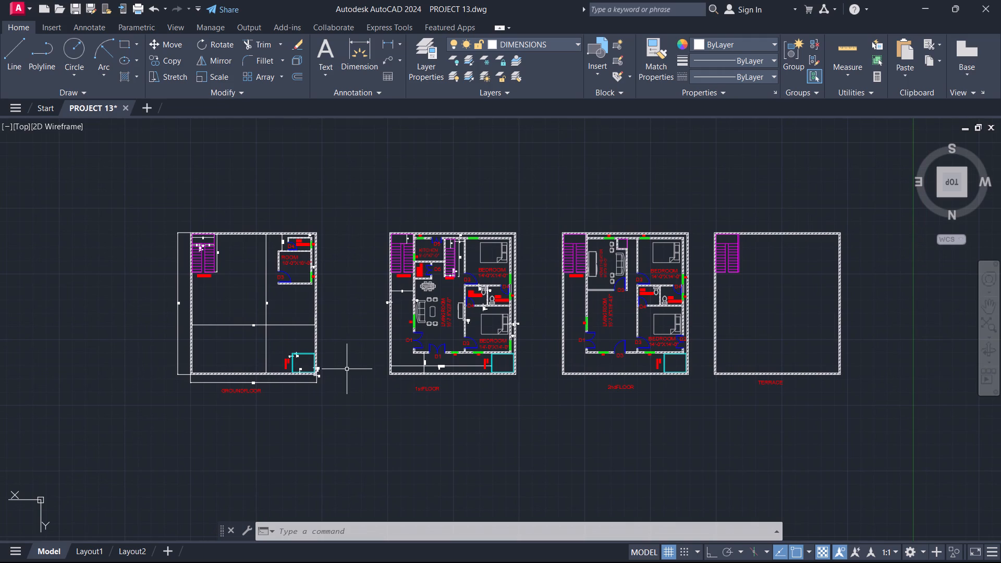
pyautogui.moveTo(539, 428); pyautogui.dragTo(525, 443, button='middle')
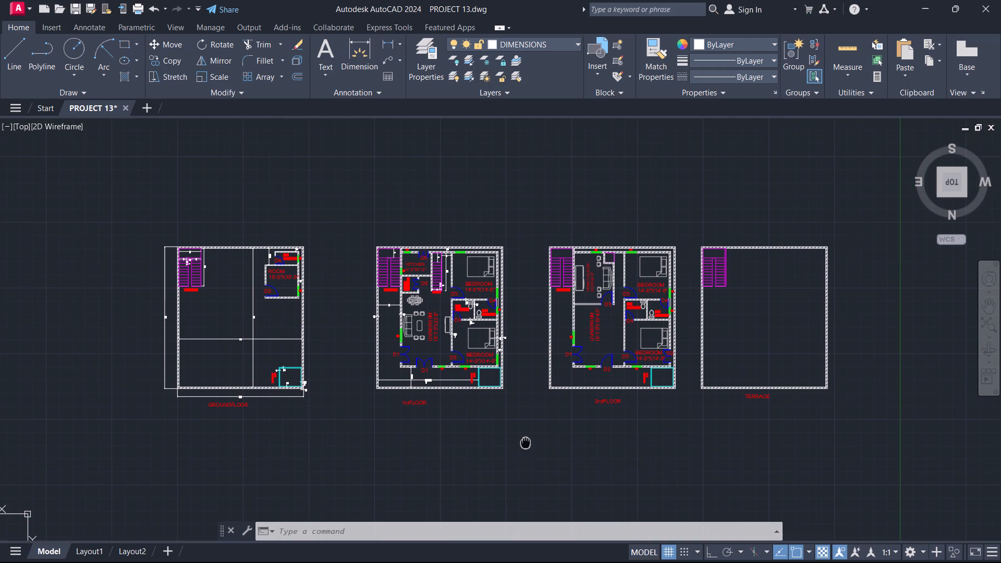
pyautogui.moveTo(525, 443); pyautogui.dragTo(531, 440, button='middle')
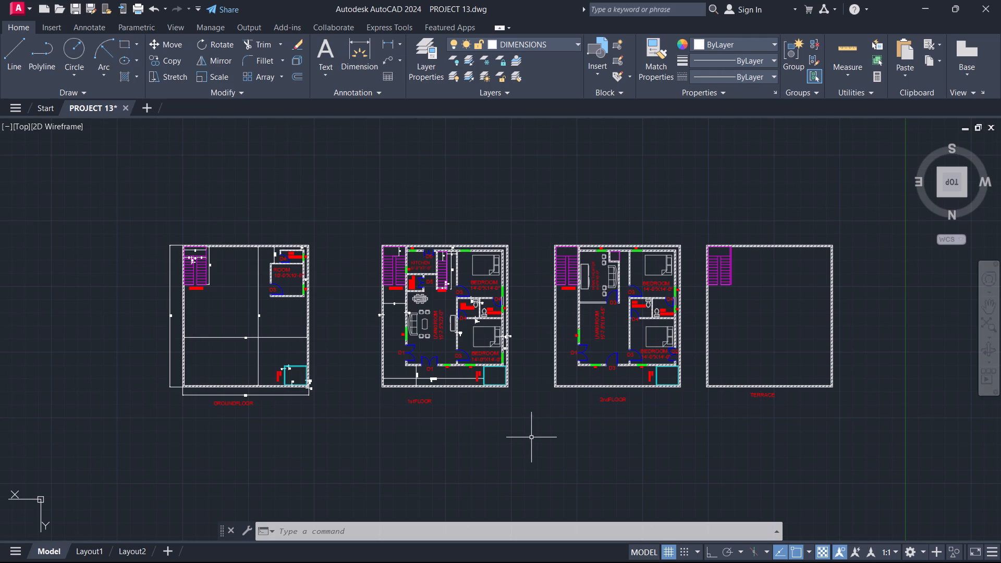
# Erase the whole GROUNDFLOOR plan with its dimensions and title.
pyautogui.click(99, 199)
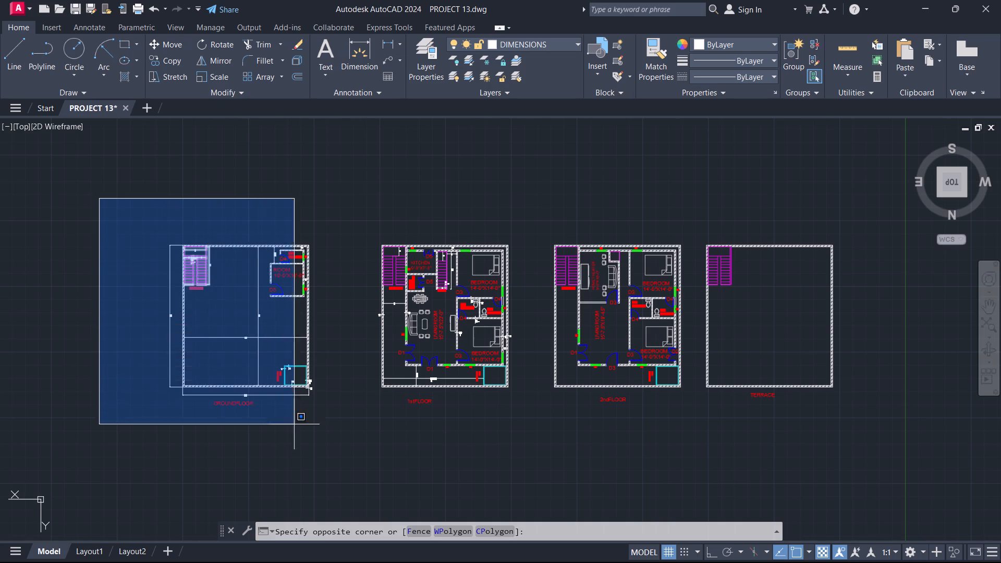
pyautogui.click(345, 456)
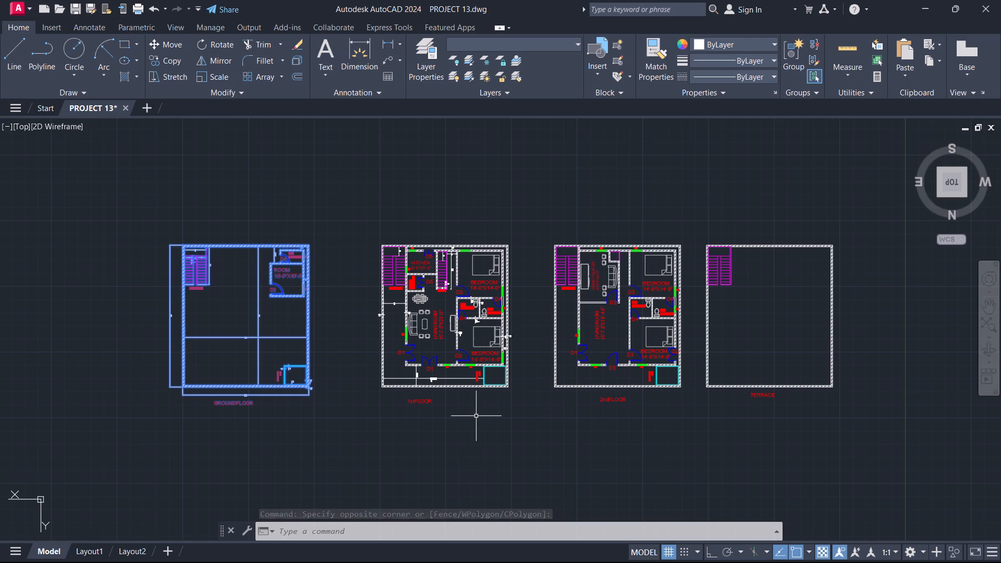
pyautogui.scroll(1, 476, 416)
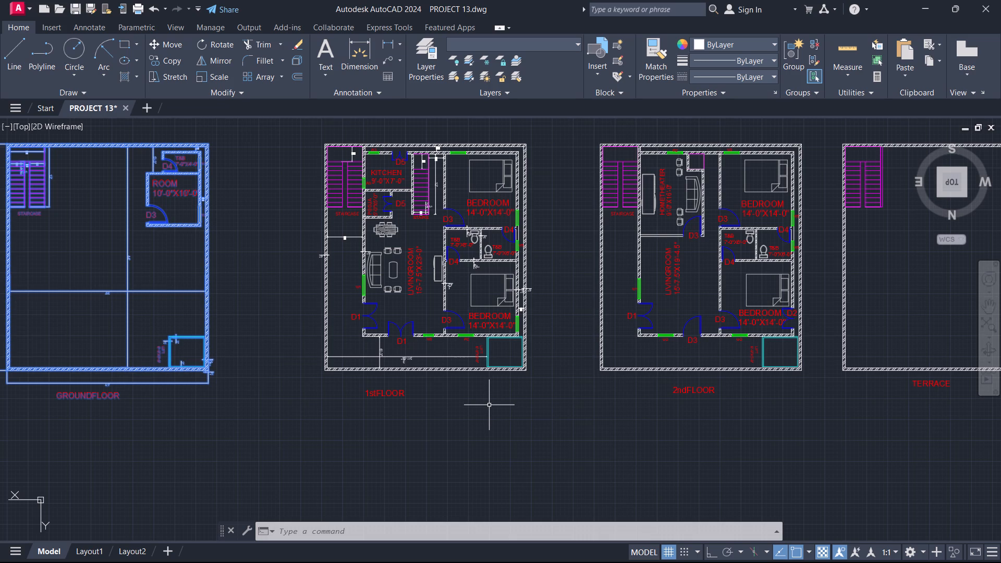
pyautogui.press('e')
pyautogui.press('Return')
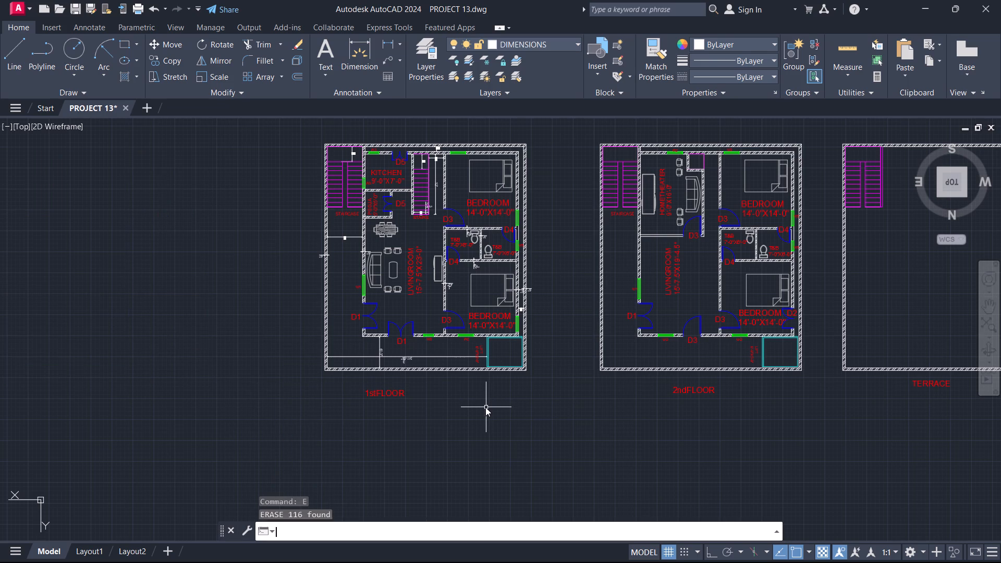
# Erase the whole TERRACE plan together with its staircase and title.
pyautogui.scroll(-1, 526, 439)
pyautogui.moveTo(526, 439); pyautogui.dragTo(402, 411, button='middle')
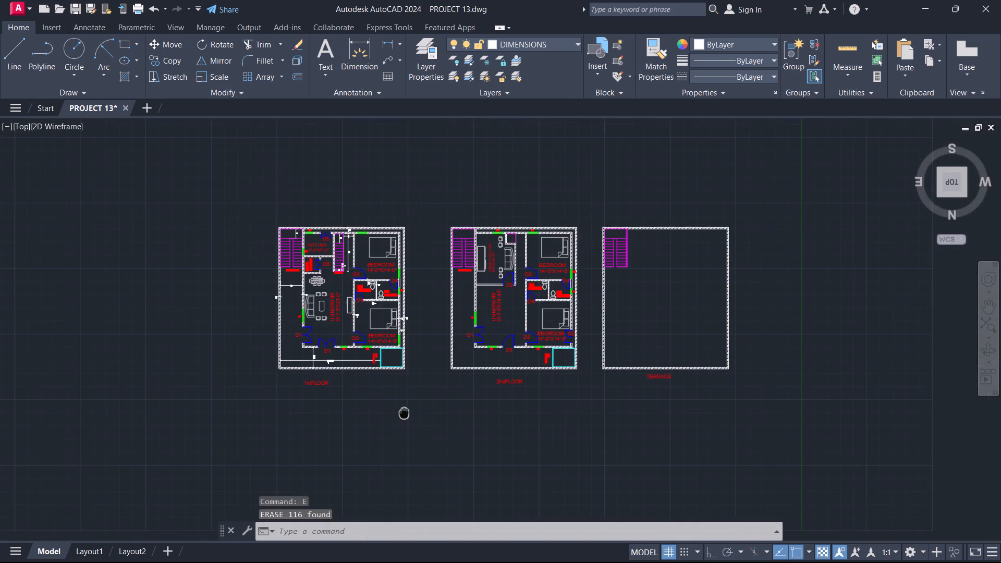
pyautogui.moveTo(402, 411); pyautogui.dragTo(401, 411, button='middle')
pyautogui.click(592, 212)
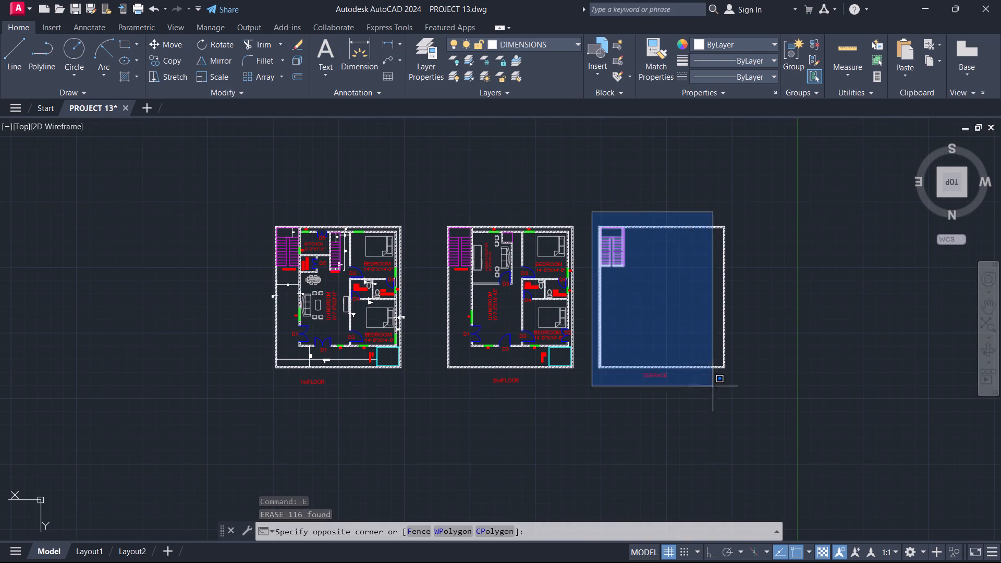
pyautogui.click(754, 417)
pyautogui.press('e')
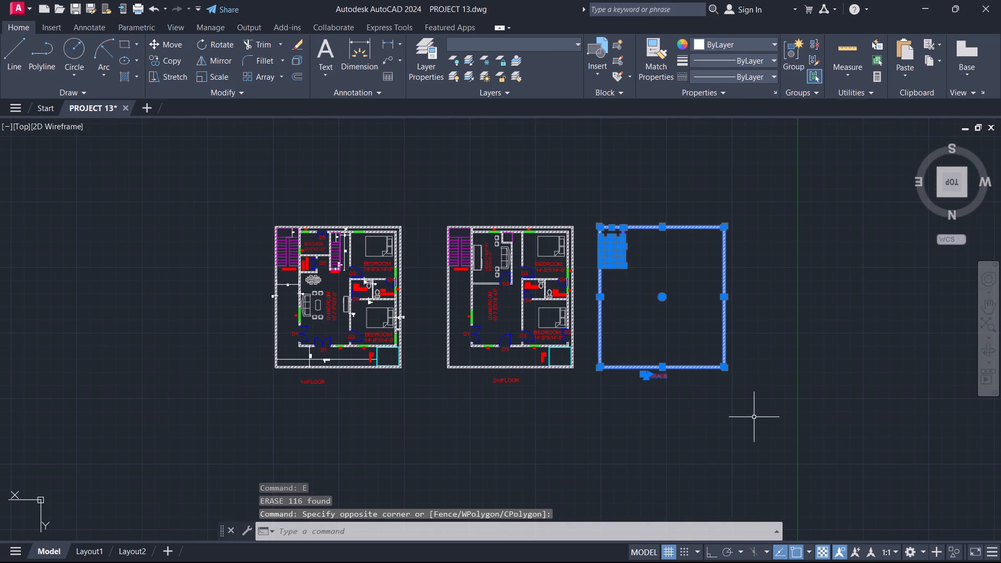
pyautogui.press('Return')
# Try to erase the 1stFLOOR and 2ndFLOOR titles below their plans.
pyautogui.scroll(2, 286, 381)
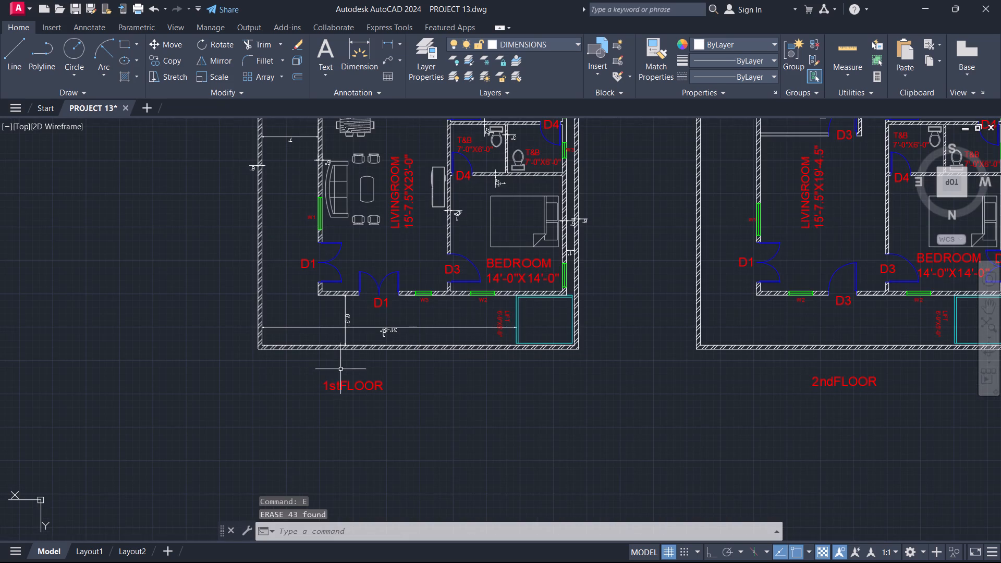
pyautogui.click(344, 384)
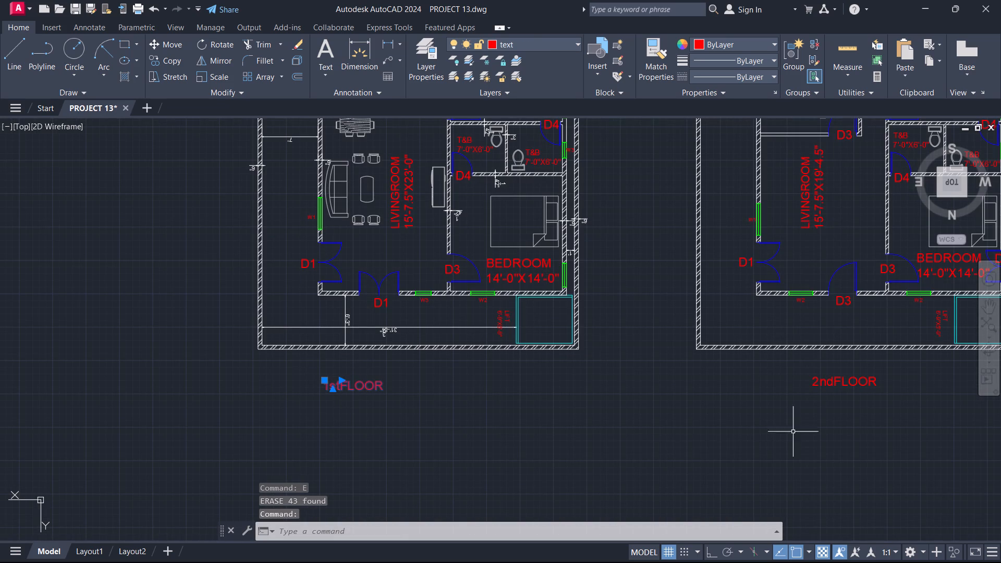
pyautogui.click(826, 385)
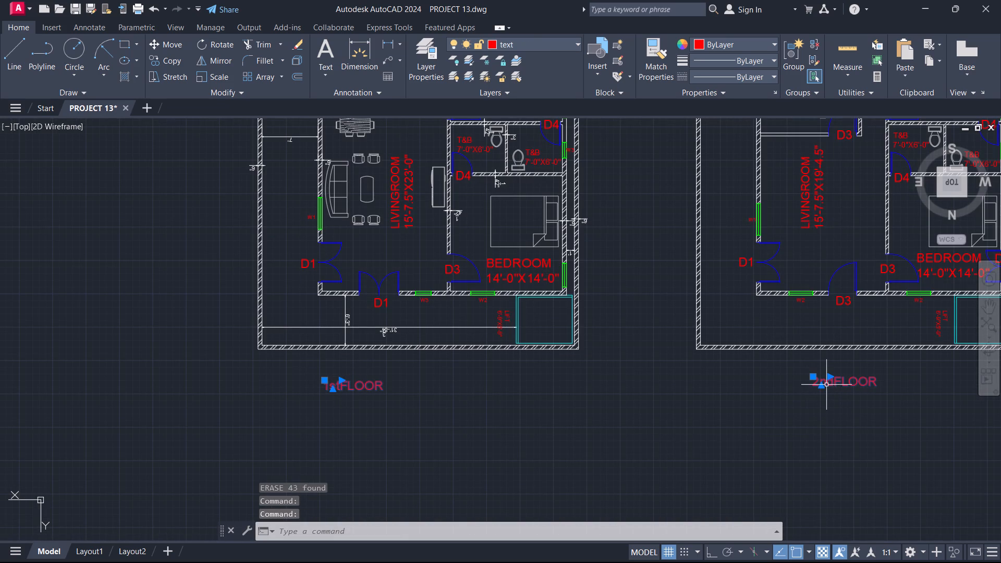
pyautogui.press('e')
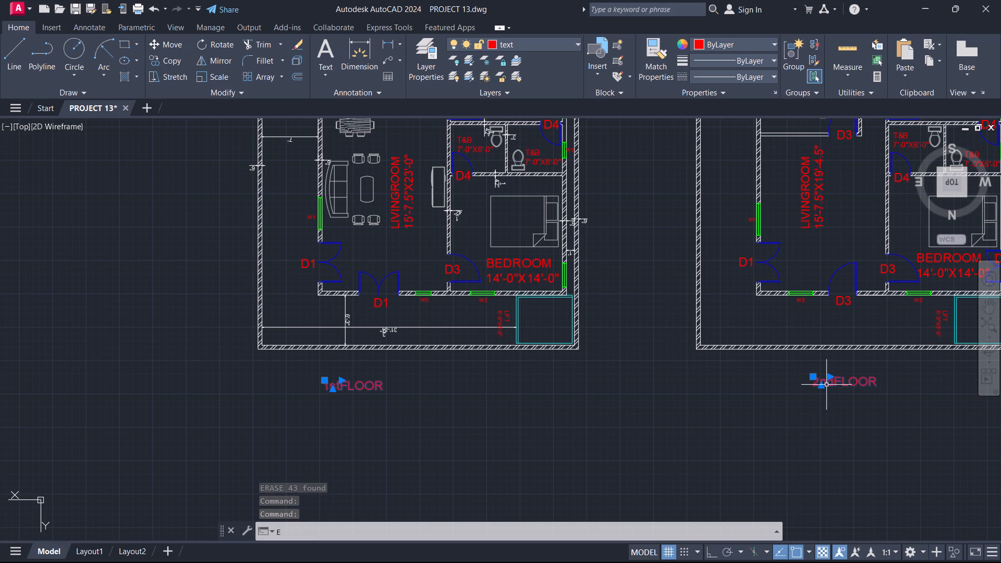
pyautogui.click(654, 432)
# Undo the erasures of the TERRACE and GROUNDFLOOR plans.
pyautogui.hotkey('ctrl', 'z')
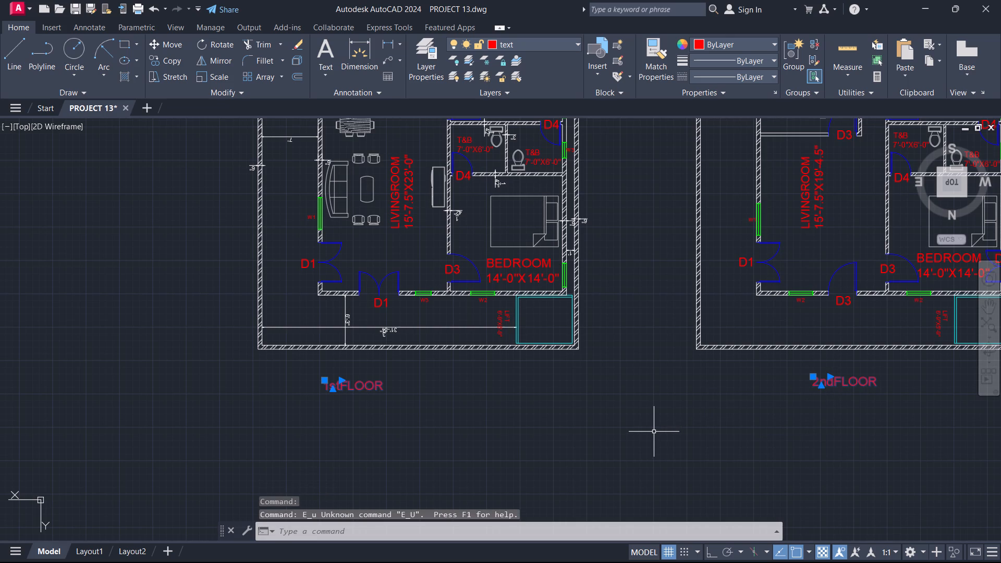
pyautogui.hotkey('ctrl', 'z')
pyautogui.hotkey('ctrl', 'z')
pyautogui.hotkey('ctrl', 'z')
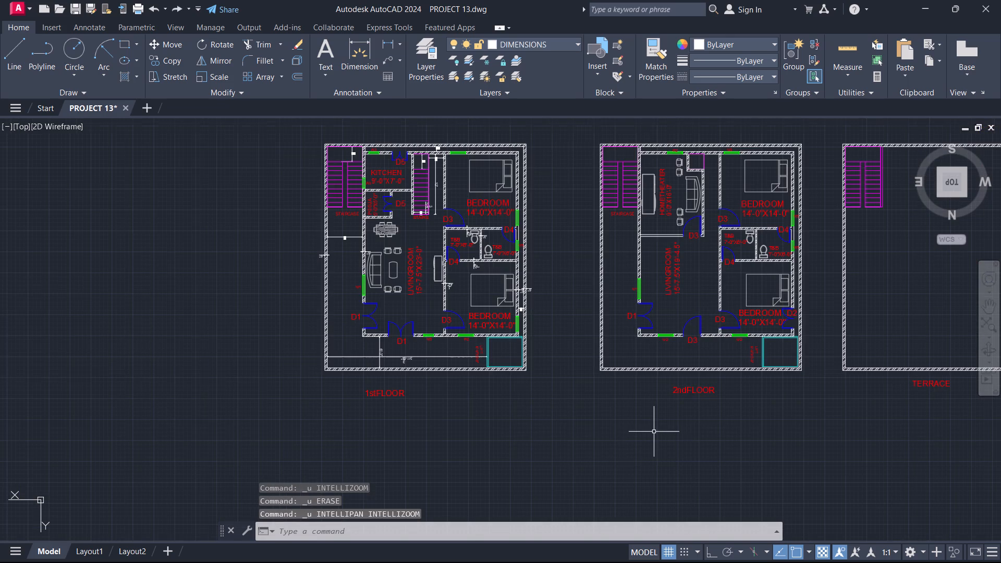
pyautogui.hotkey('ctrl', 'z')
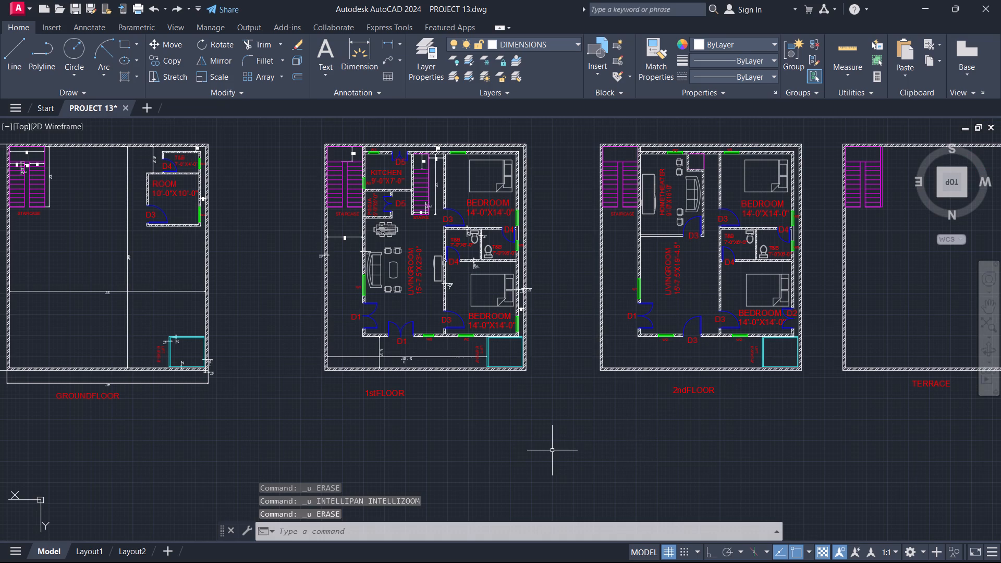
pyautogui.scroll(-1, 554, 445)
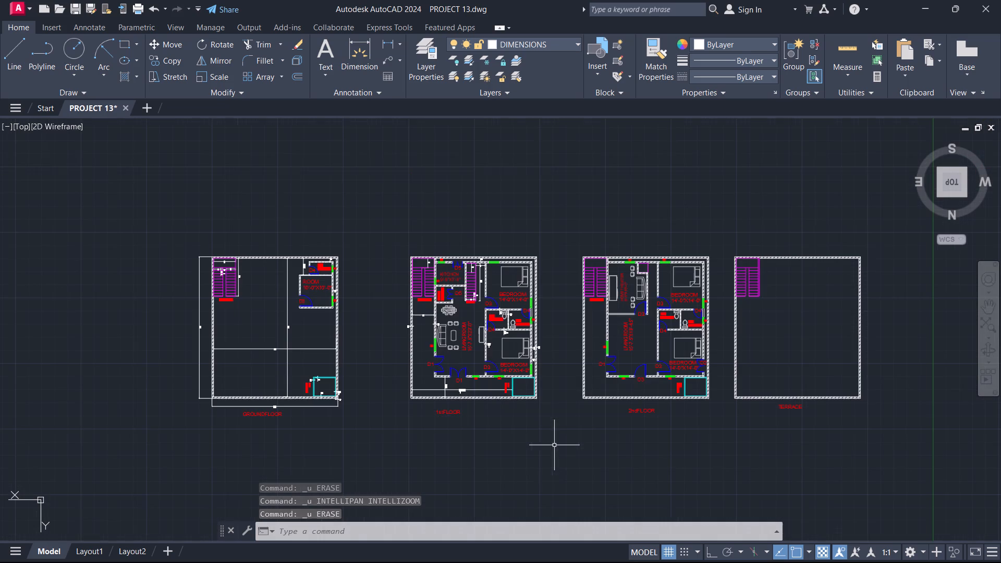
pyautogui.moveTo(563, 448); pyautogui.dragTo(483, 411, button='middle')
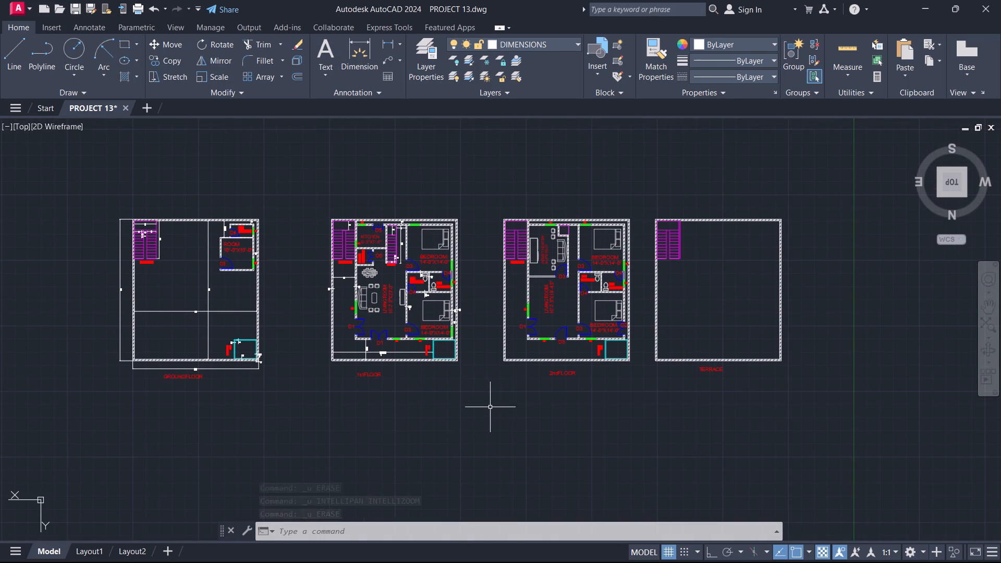
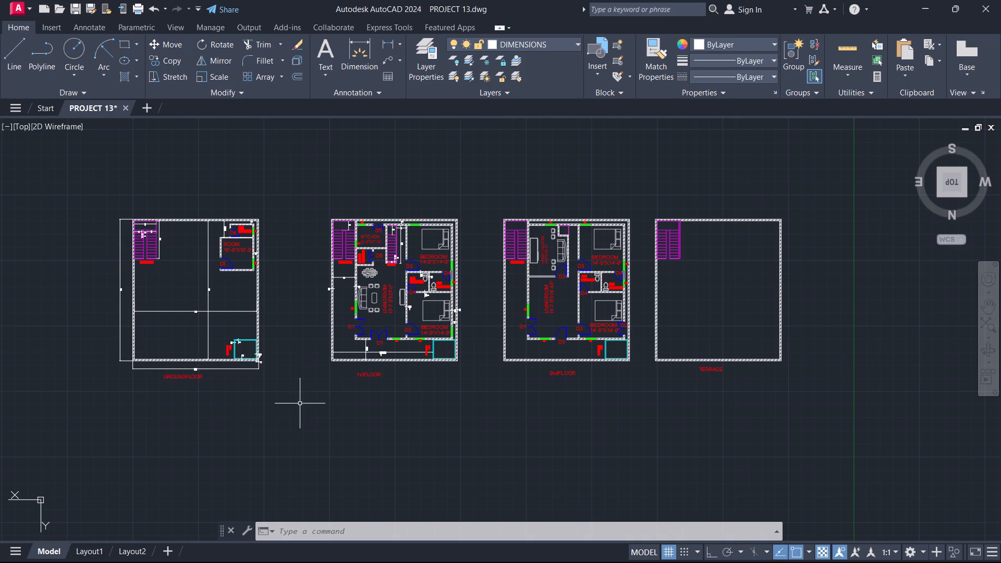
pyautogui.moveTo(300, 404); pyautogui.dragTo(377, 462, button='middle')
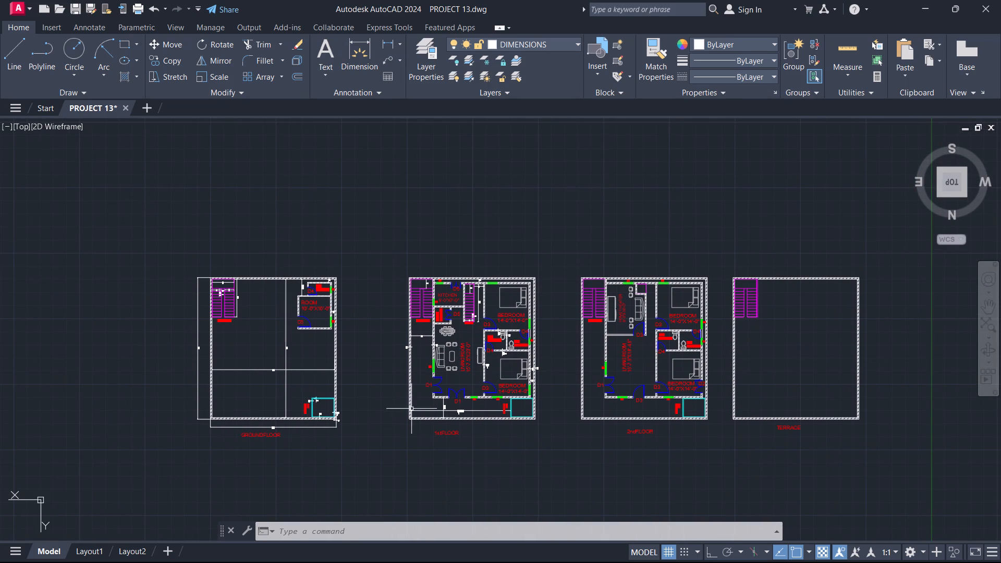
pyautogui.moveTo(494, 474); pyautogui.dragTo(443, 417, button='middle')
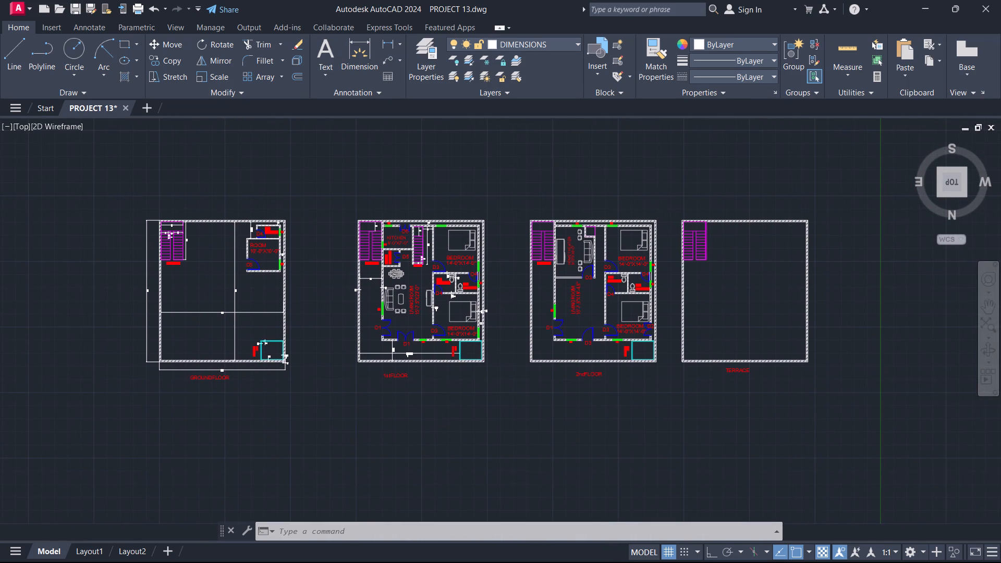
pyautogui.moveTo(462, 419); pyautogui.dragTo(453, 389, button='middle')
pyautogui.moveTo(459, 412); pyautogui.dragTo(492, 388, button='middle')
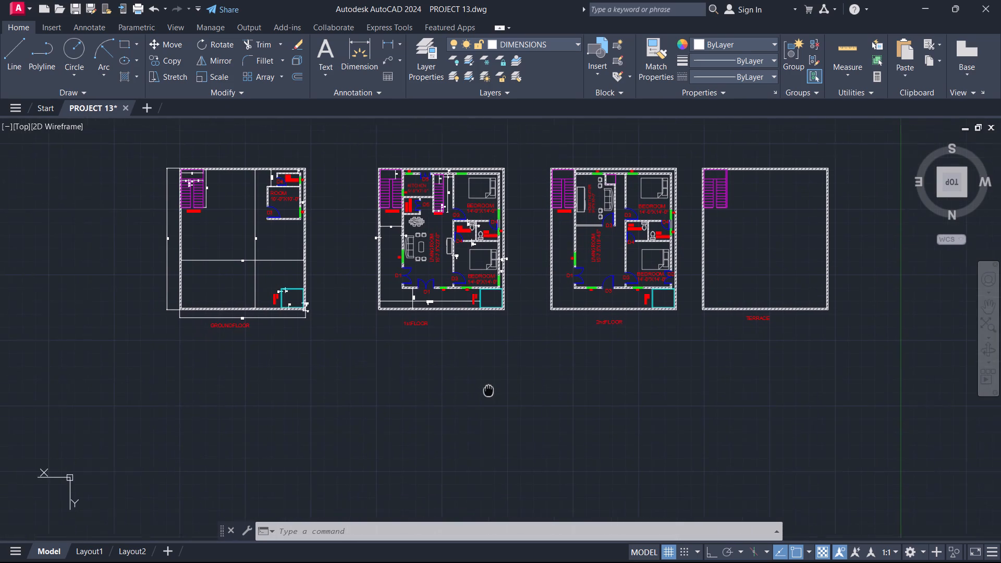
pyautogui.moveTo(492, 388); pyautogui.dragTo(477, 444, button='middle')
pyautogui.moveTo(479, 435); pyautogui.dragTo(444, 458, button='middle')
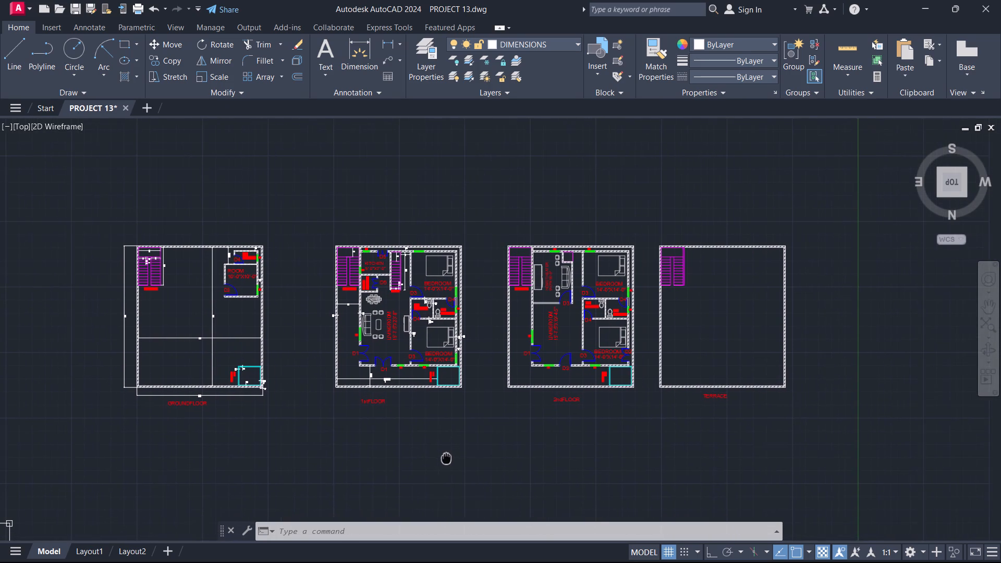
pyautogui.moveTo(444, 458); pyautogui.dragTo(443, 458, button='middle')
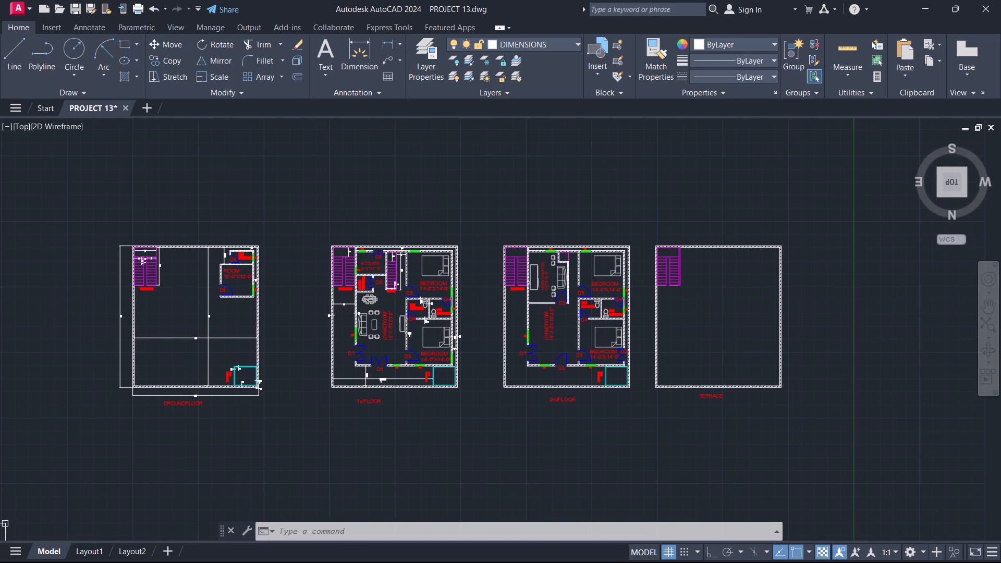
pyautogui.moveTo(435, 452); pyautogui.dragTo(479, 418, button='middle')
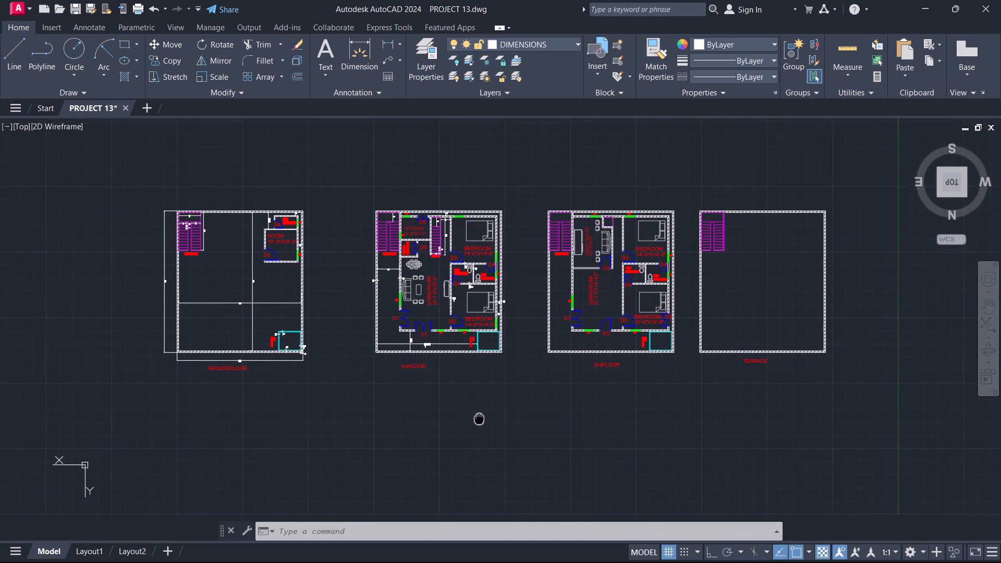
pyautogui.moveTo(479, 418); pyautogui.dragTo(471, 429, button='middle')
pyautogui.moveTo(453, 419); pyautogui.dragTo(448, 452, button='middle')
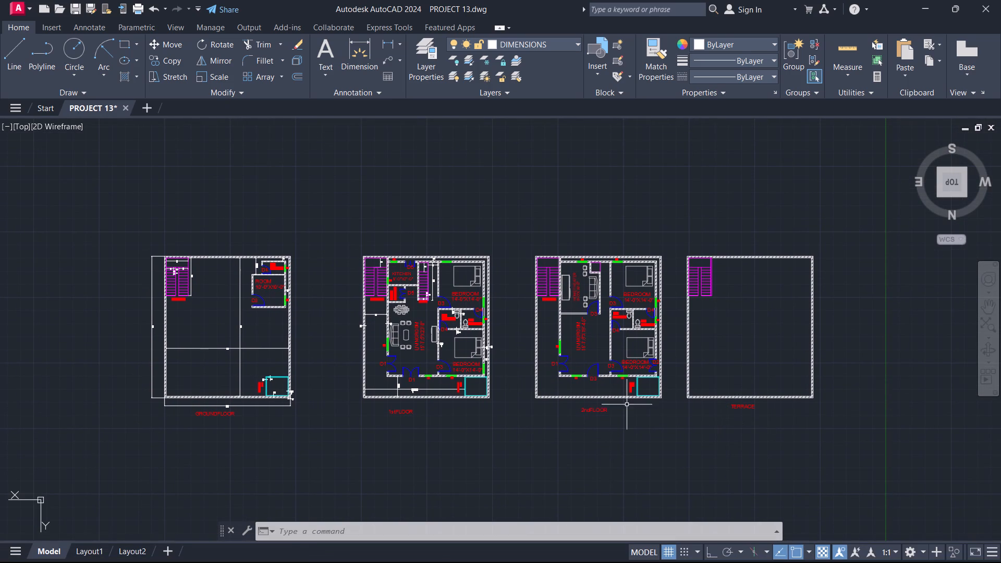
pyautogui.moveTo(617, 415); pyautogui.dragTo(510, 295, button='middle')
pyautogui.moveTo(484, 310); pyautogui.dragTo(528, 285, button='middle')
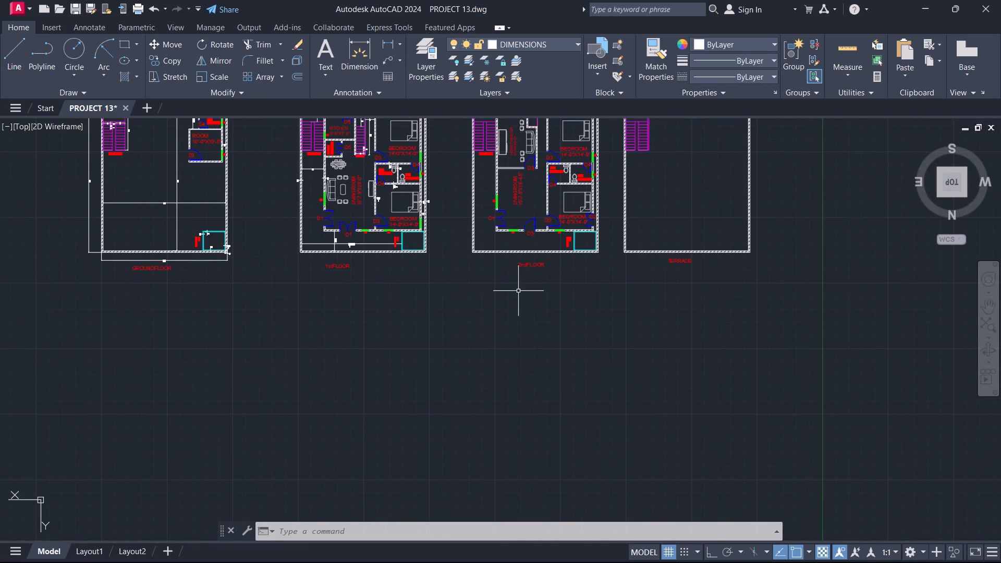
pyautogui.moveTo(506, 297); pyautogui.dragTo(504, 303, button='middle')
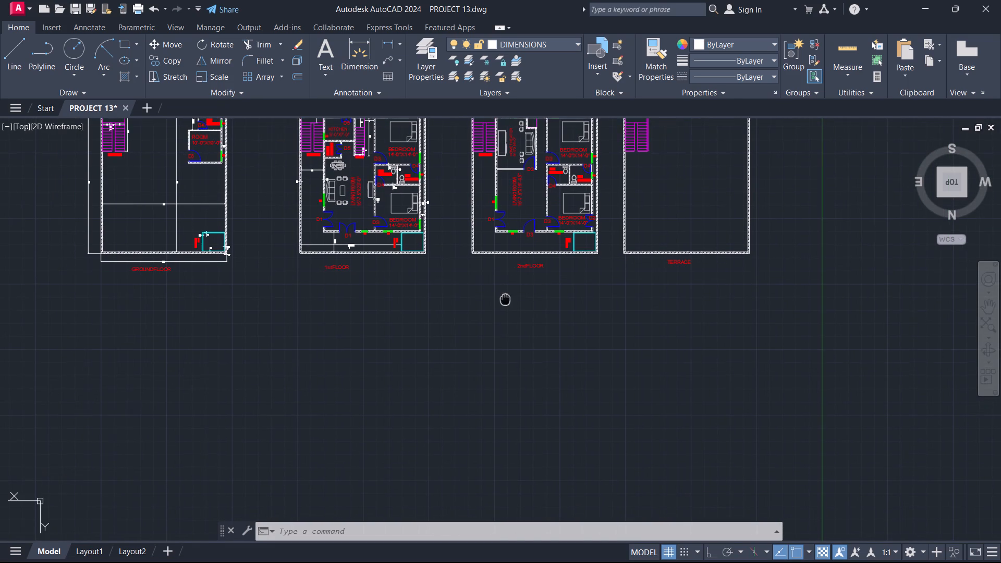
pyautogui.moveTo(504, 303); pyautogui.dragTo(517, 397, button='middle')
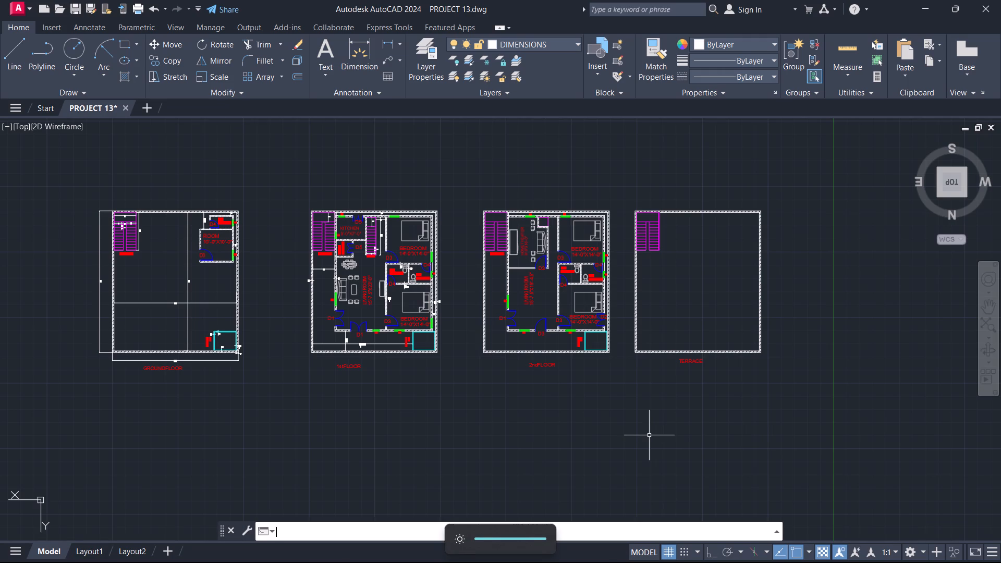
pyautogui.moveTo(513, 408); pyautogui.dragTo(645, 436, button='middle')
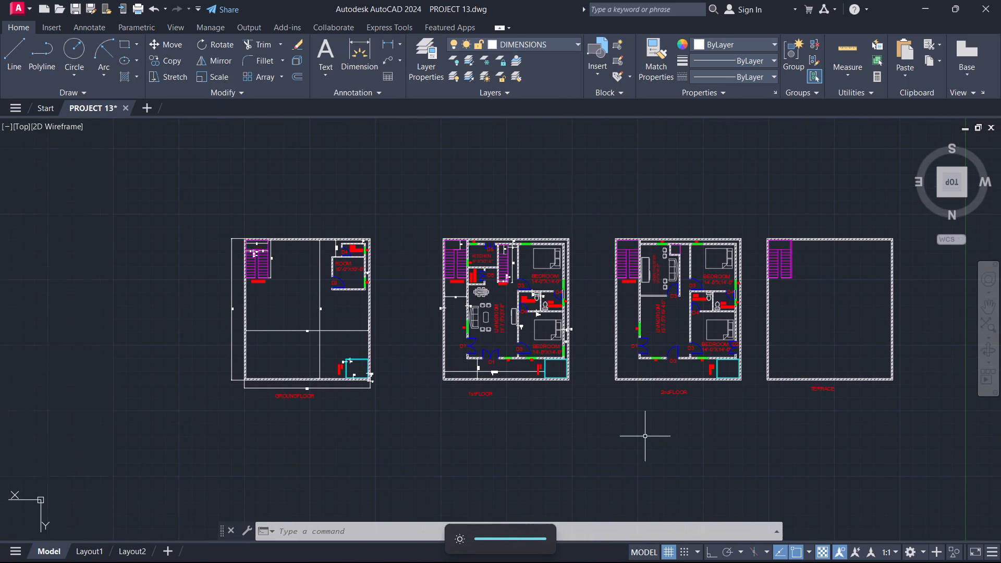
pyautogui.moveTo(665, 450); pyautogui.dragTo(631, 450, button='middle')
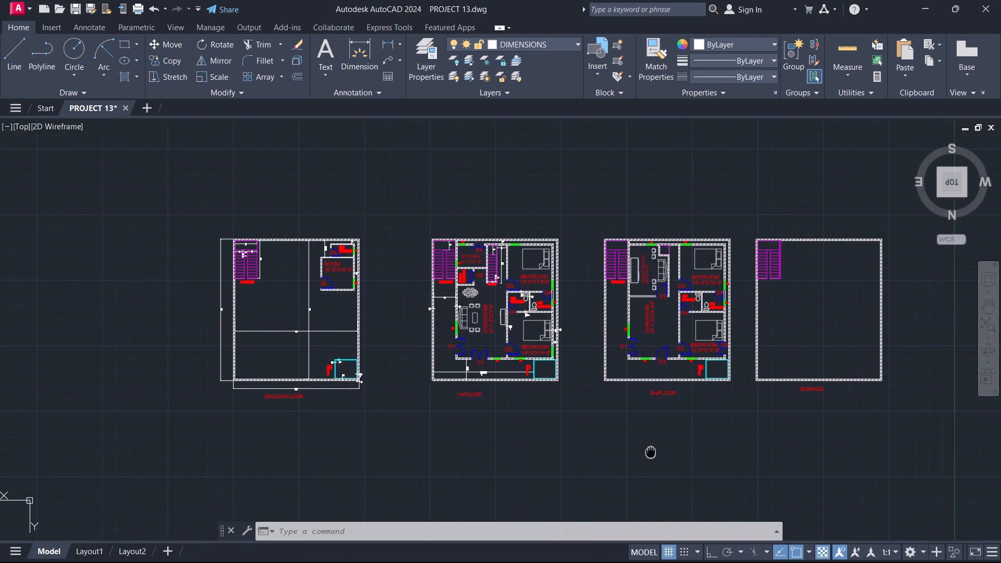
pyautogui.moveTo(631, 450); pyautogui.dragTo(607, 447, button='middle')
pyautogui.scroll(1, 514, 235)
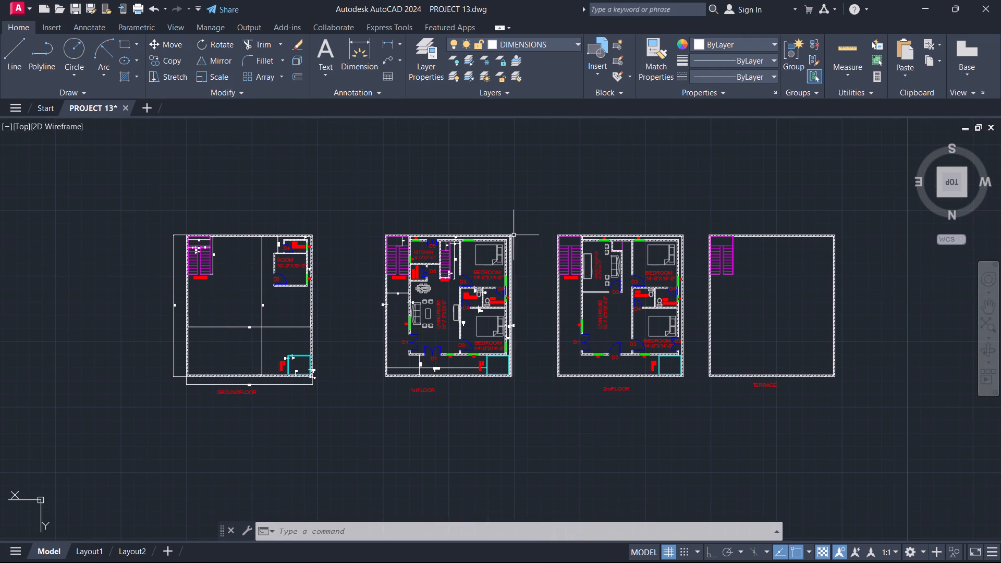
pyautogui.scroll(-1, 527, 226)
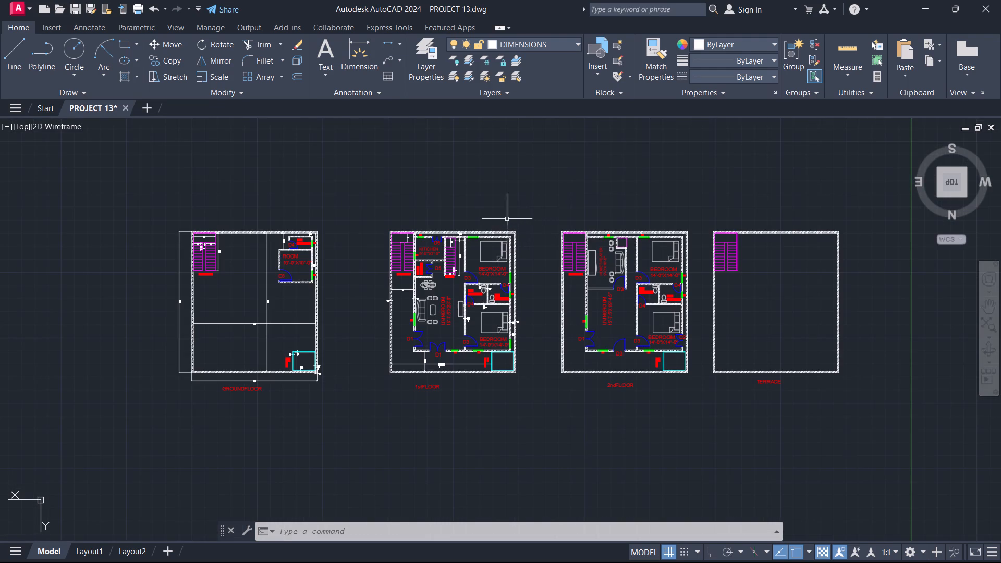
# Make the furniture layer current and insert the recent vehicle block in the GROUNDFLOOR plan just below the 10'-0"X10'-0" ROOM.
pyautogui.scroll(1, 371, 250)
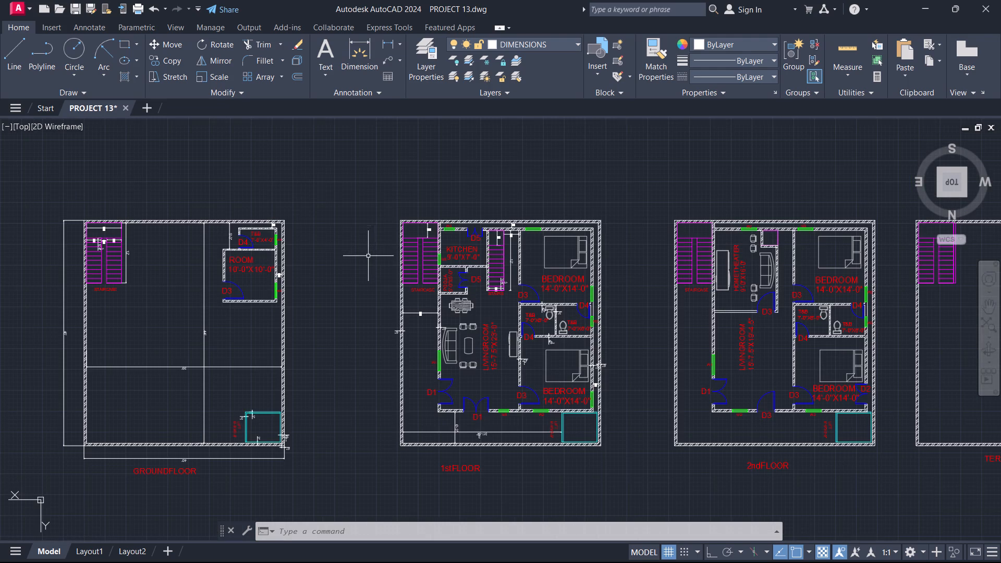
pyautogui.moveTo(359, 262); pyautogui.dragTo(488, 256, button='middle')
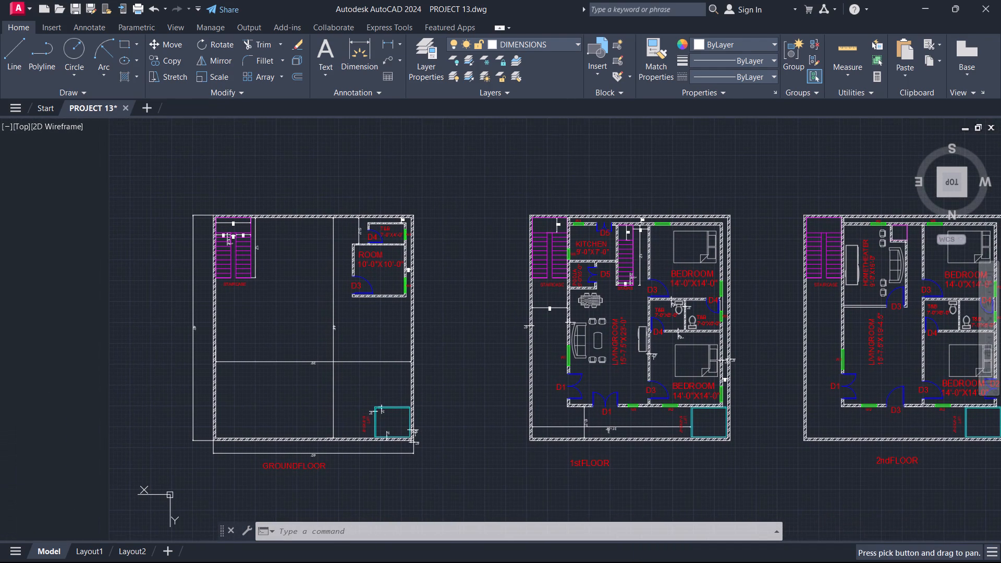
pyautogui.click(544, 42)
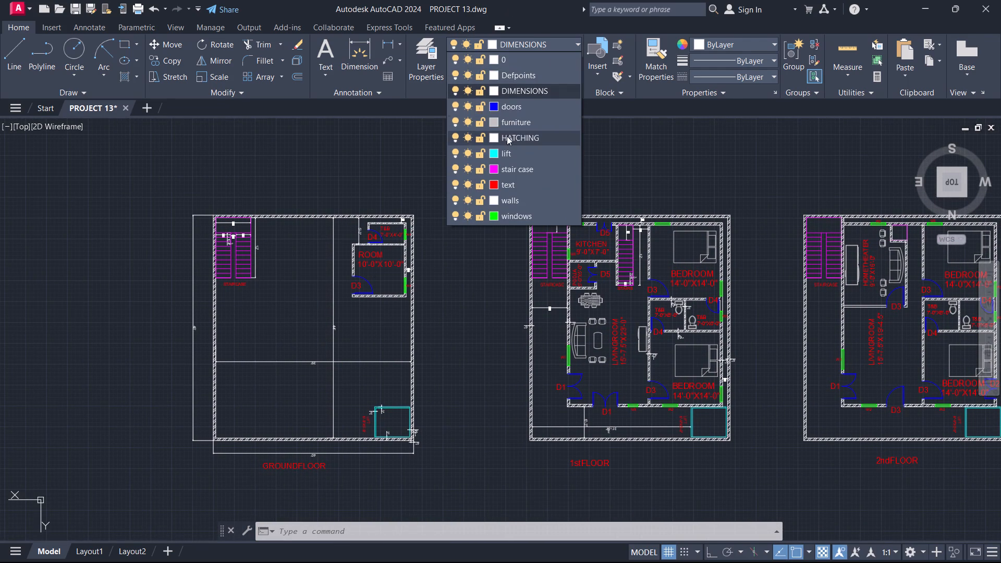
pyautogui.click(520, 120)
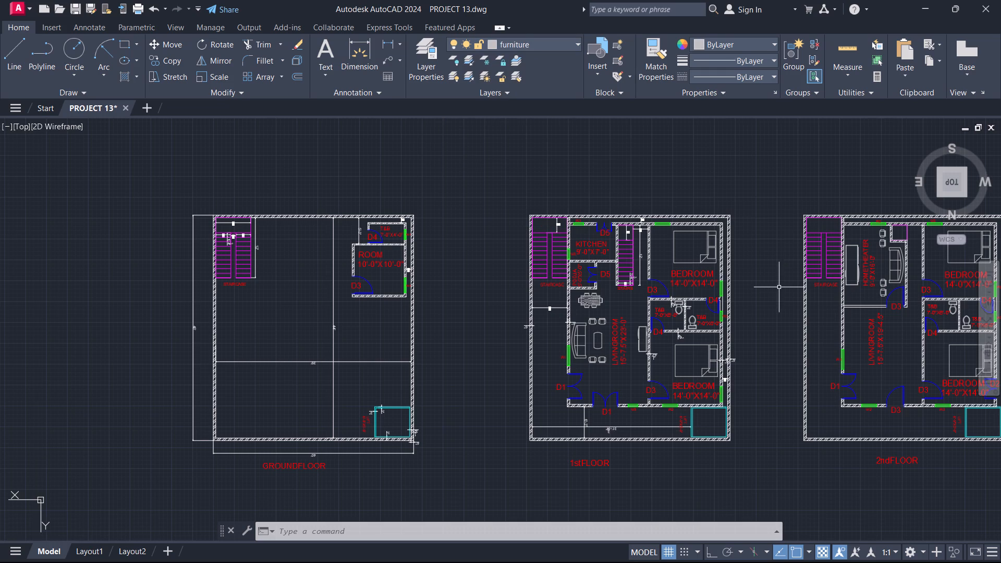
pyautogui.press('i')
pyautogui.press('Return')
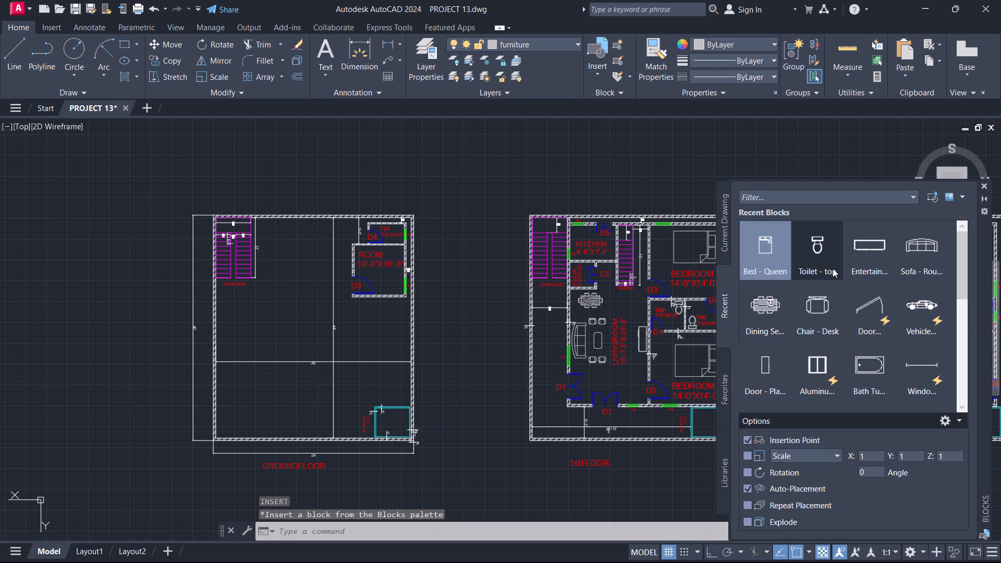
pyautogui.click(914, 308)
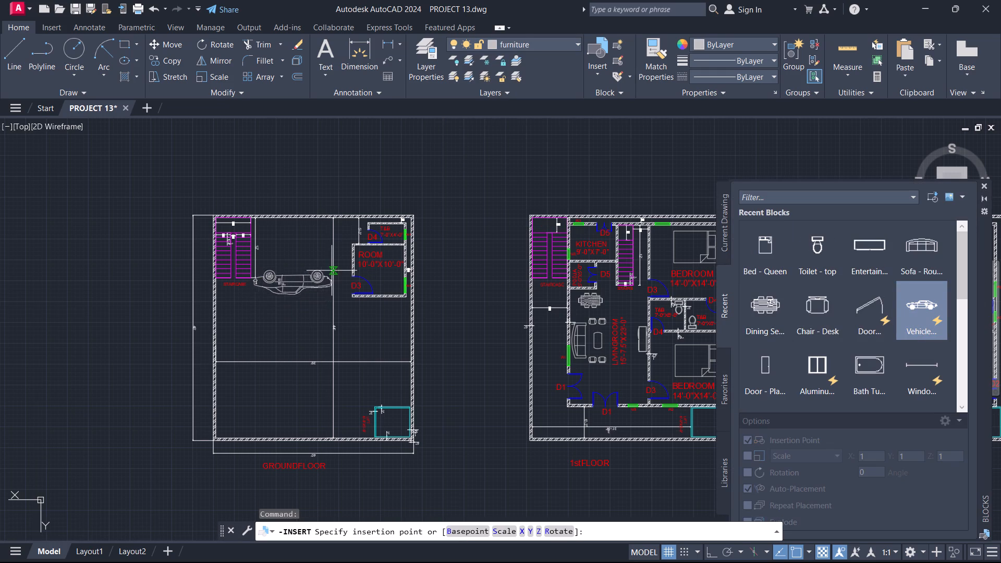
pyautogui.click(404, 310)
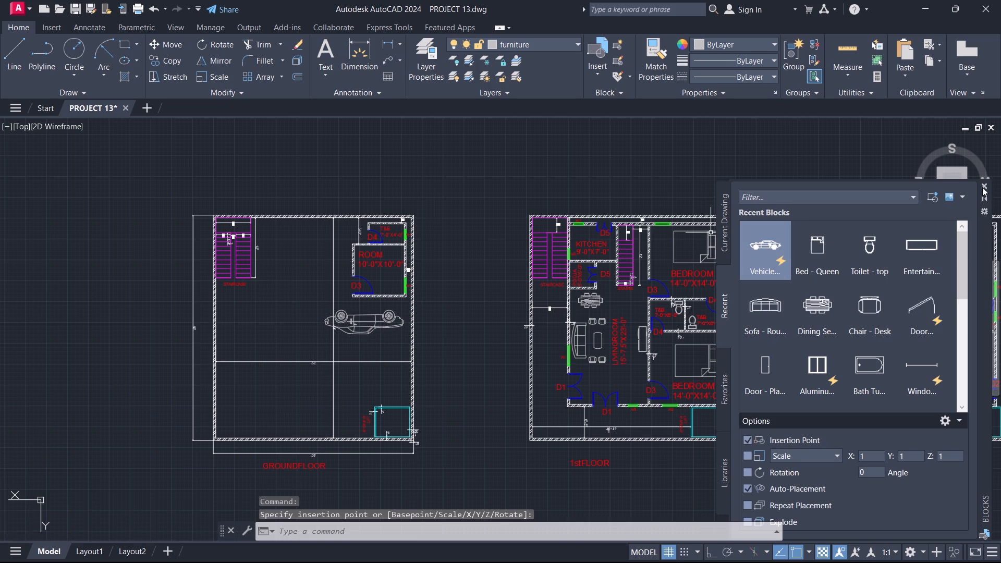
pyautogui.click(982, 185)
# Change the inserted vehicle block's view to Sports Car (Top).
pyautogui.scroll(2, 262, 306)
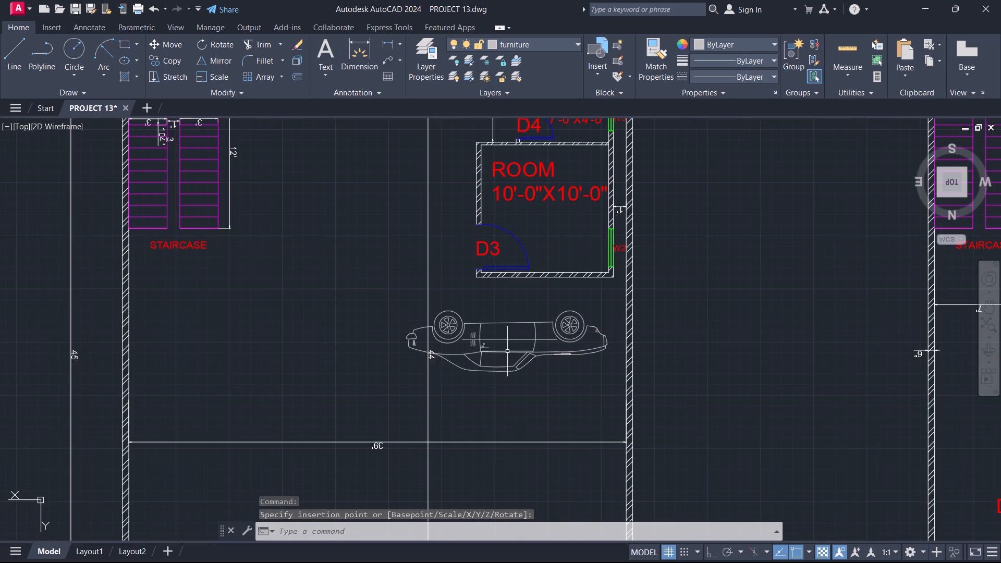
pyautogui.click(515, 368)
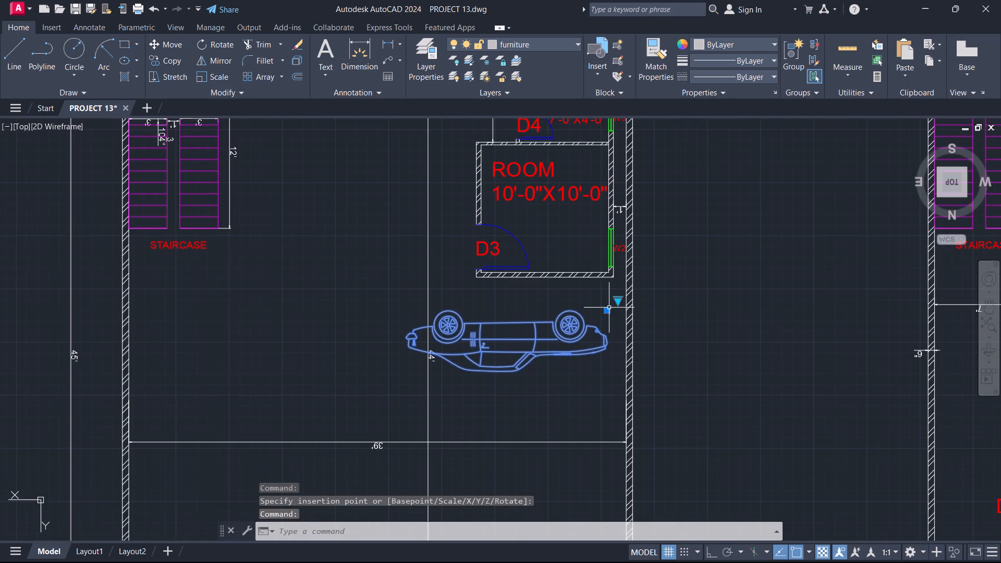
pyautogui.click(616, 303)
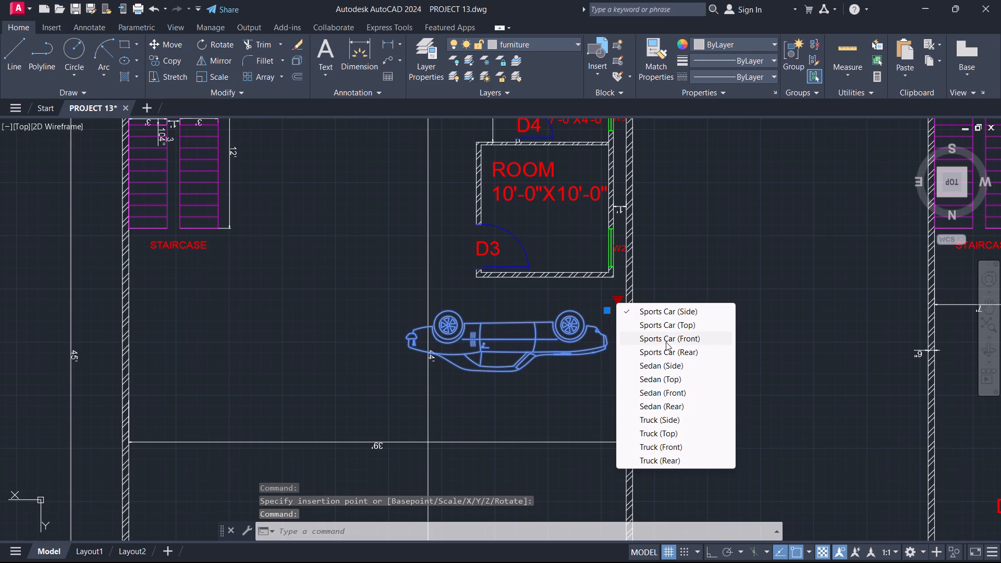
pyautogui.click(657, 326)
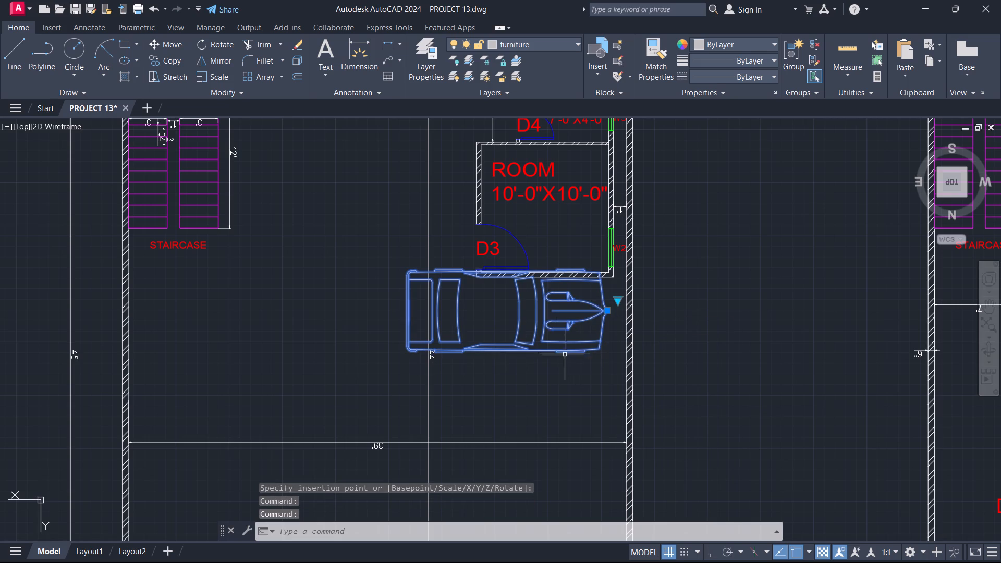
# Move the sports car down from the ROOM's lower wall into the open area of the GROUNDFLOOR plan.
pyautogui.press('m')
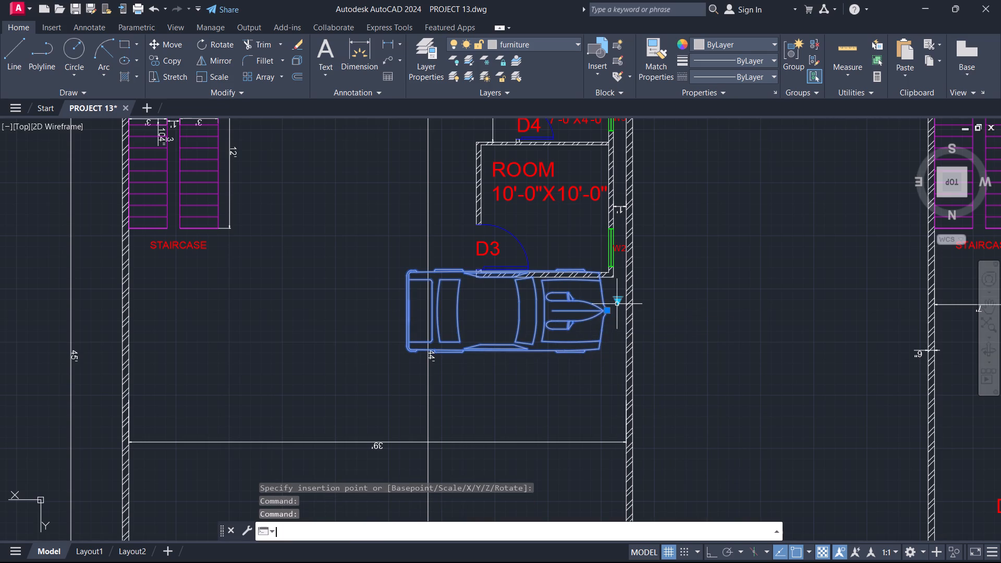
pyautogui.press('Return')
pyautogui.click(603, 311)
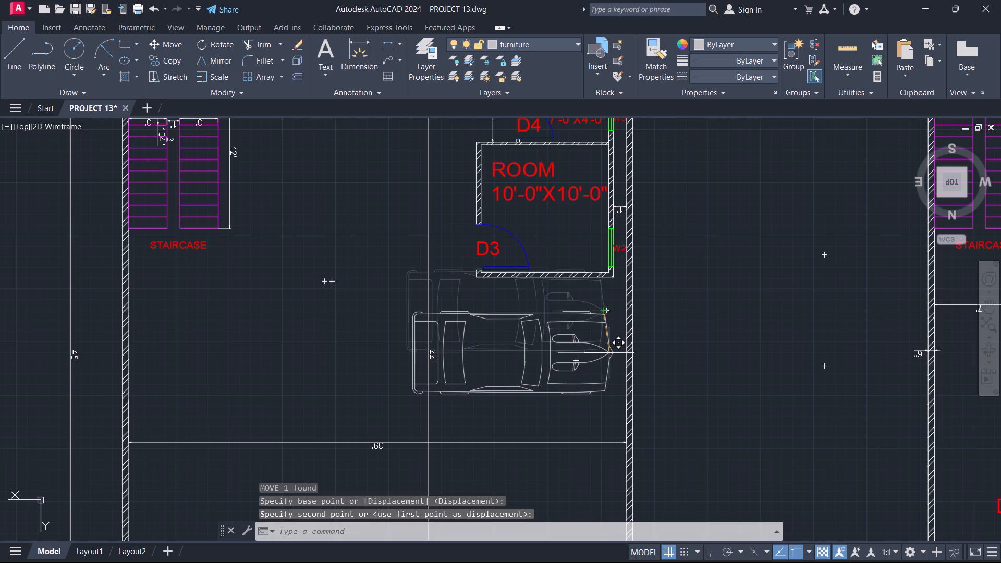
pyautogui.click(609, 353)
# Save the PROJECT 13 drawing.
pyautogui.scroll(-1, 701, 267)
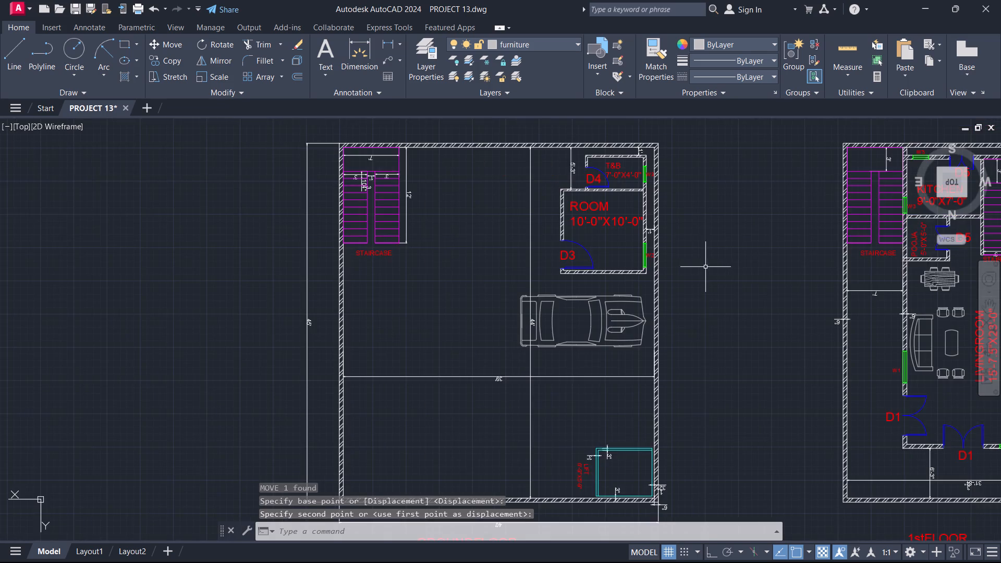
pyautogui.scroll(-1, 705, 271)
pyautogui.moveTo(715, 292); pyautogui.dragTo(365, 296, button='middle')
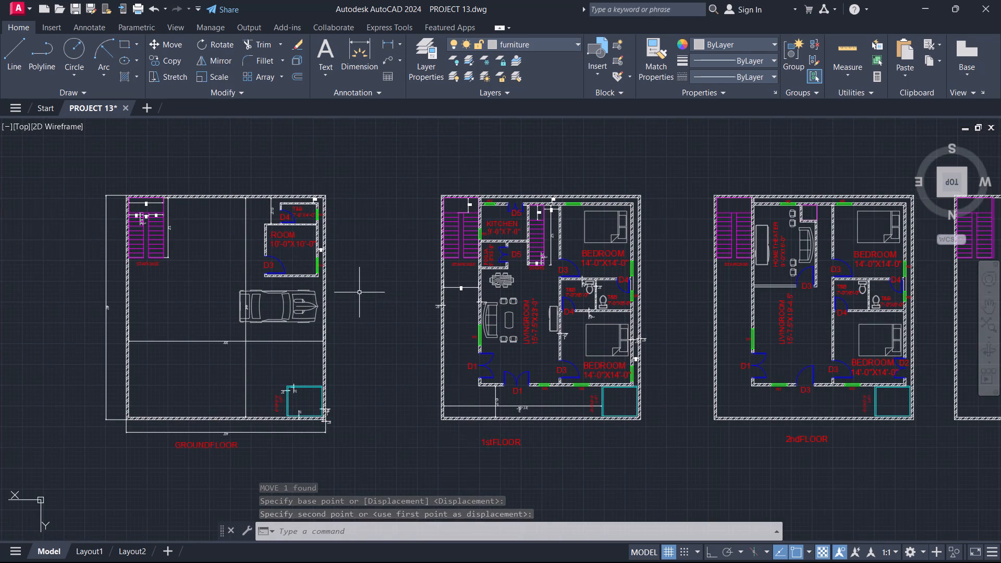
pyautogui.moveTo(376, 277); pyautogui.dragTo(326, 277, button='middle')
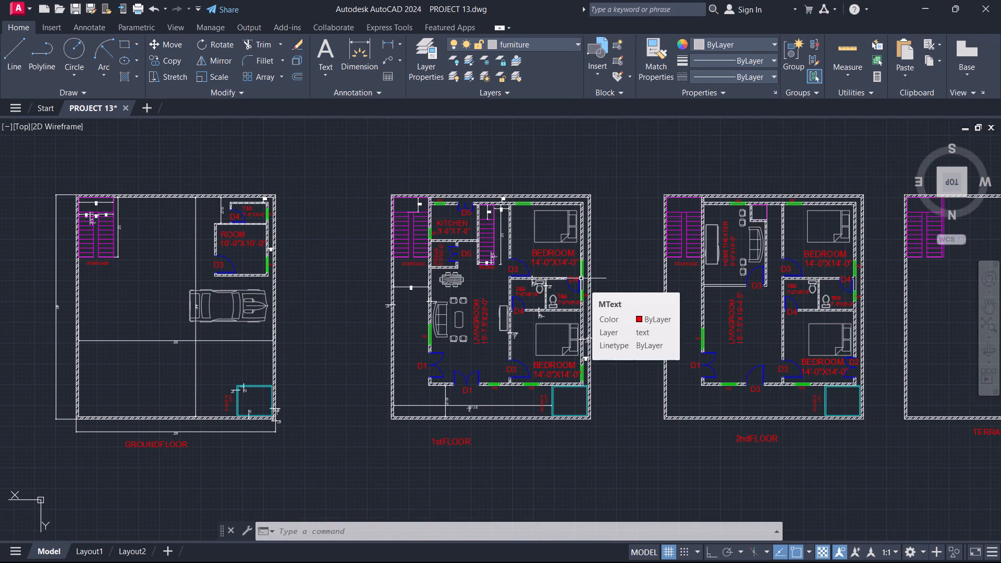
pyautogui.hotkey('ctrl', 's')
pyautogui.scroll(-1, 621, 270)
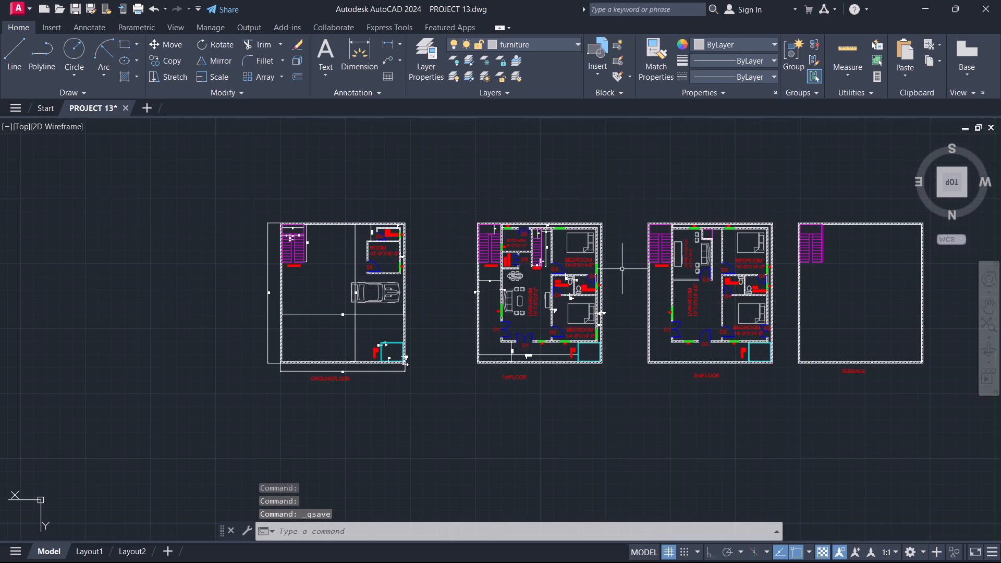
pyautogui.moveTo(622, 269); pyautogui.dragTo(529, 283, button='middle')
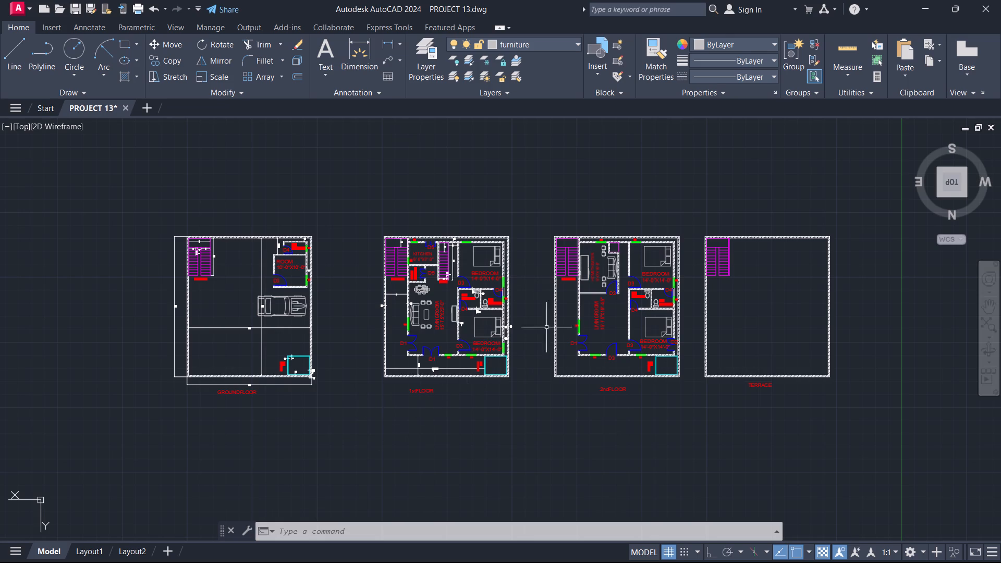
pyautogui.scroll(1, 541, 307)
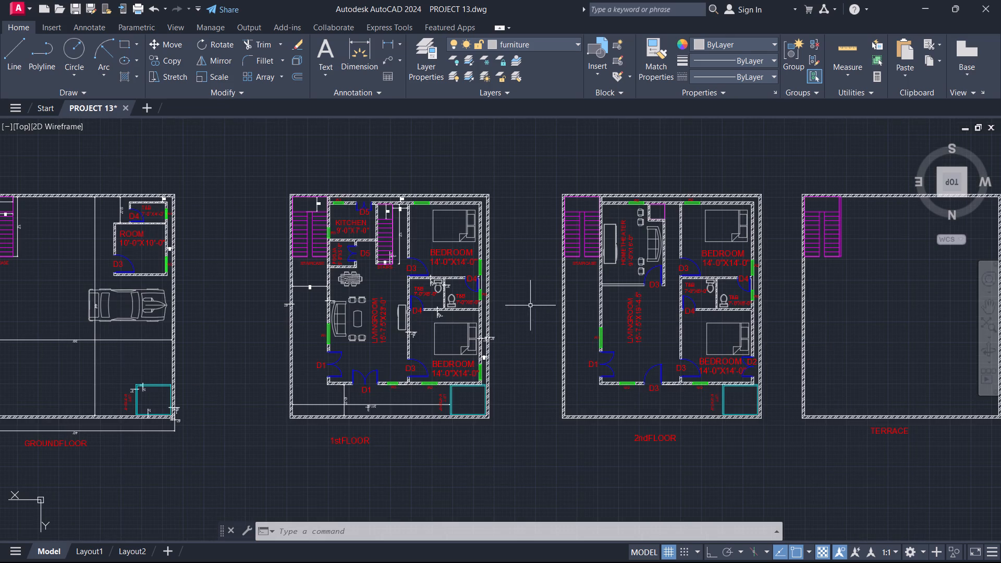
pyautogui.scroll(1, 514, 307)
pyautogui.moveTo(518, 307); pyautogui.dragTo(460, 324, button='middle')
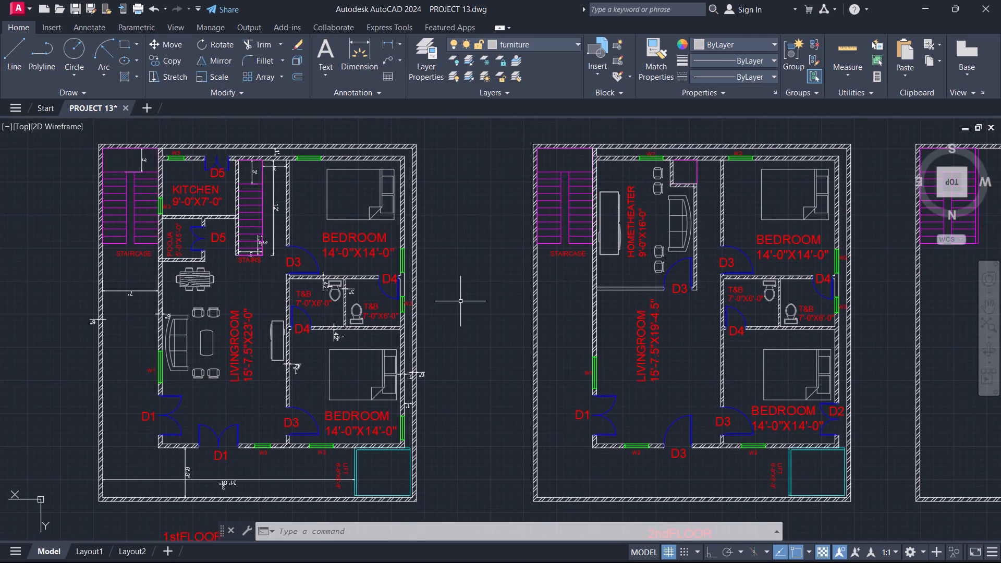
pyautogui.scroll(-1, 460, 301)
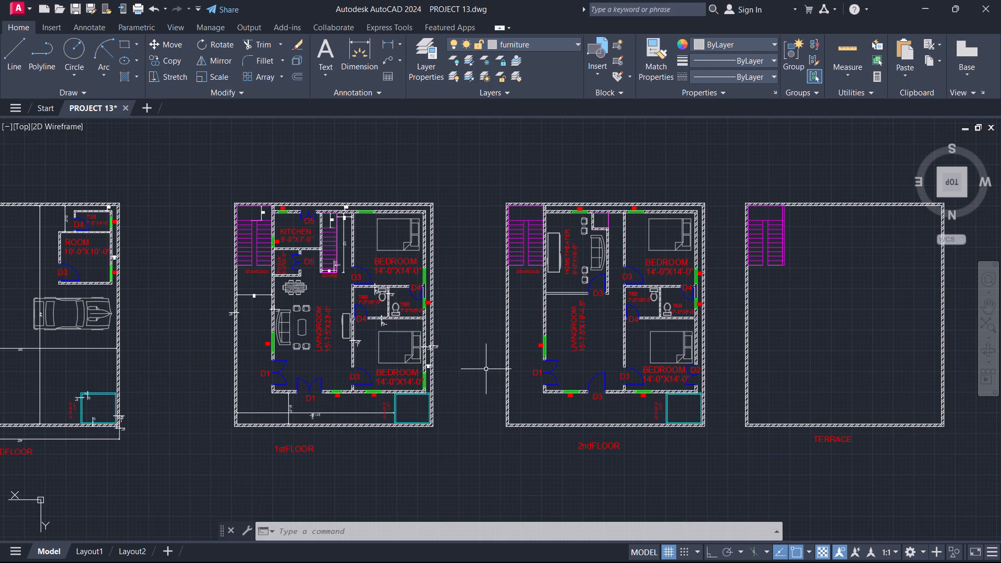
# Review the complete set of floor plans from GROUNDFLOOR through 1stFLOOR and 2ndFLOOR to TERRACE, checking layout and furniture.
pyautogui.scroll(-1, 486, 369)
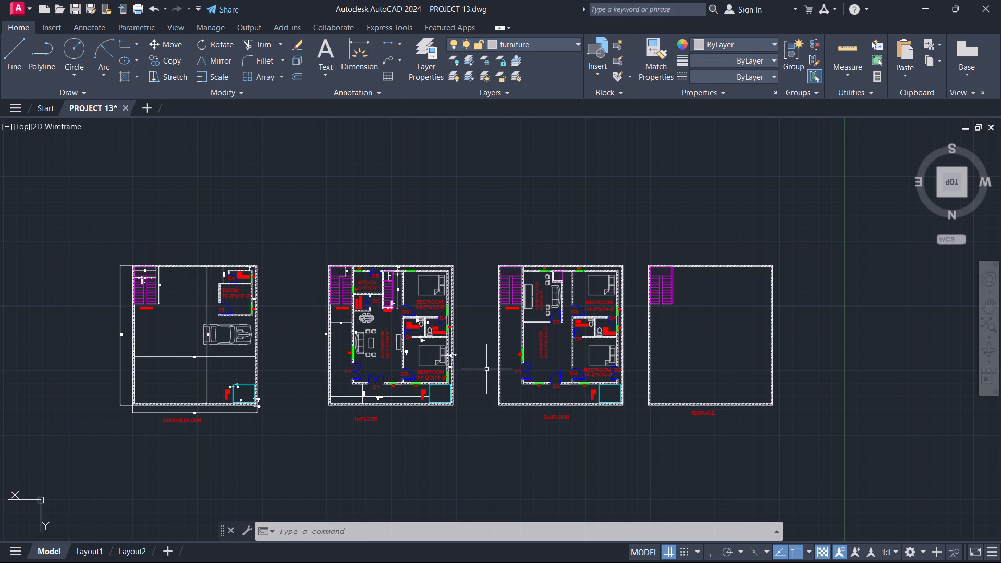
pyautogui.scroll(-1, 486, 363)
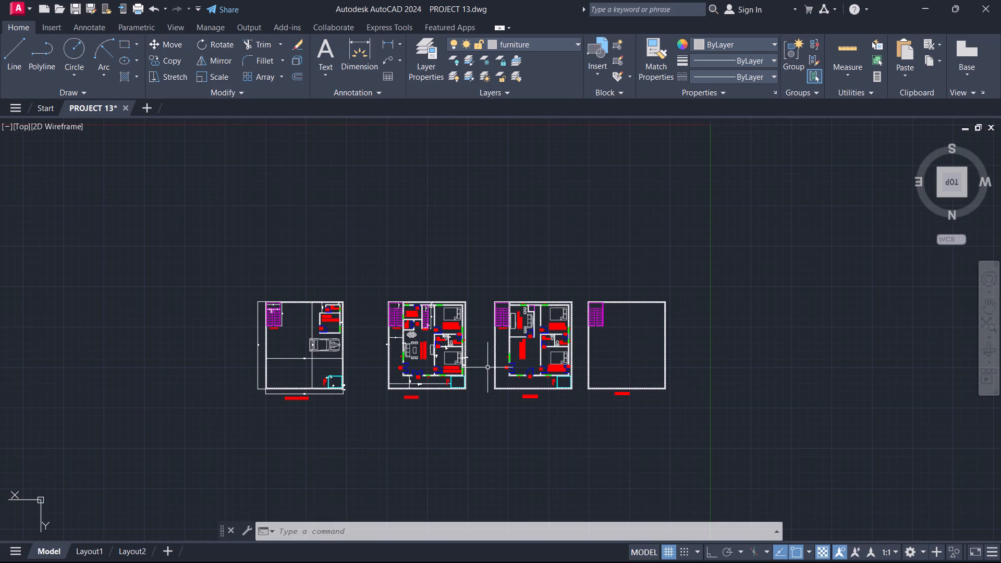
pyautogui.scroll(-1, 506, 369)
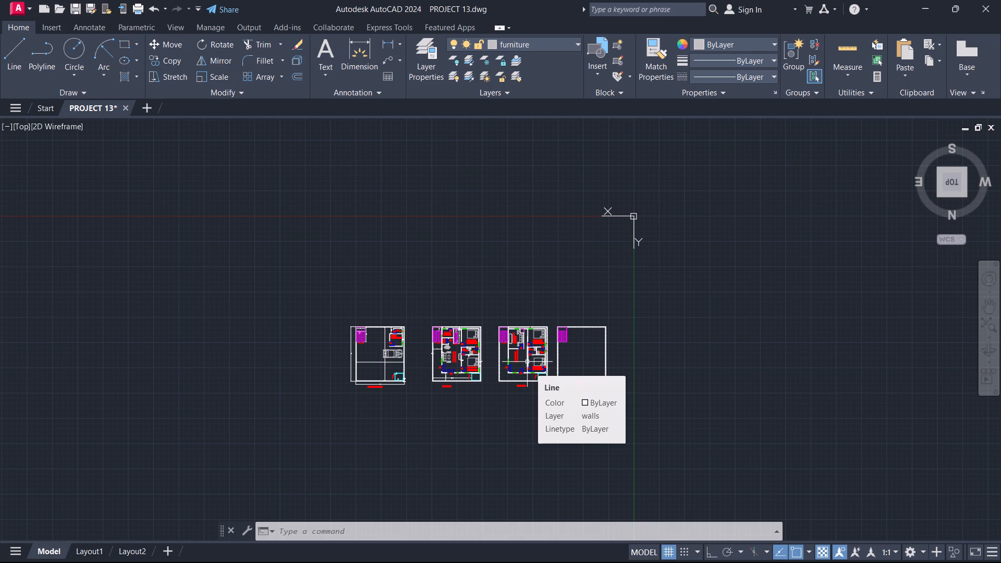
pyautogui.scroll(-1, 527, 362)
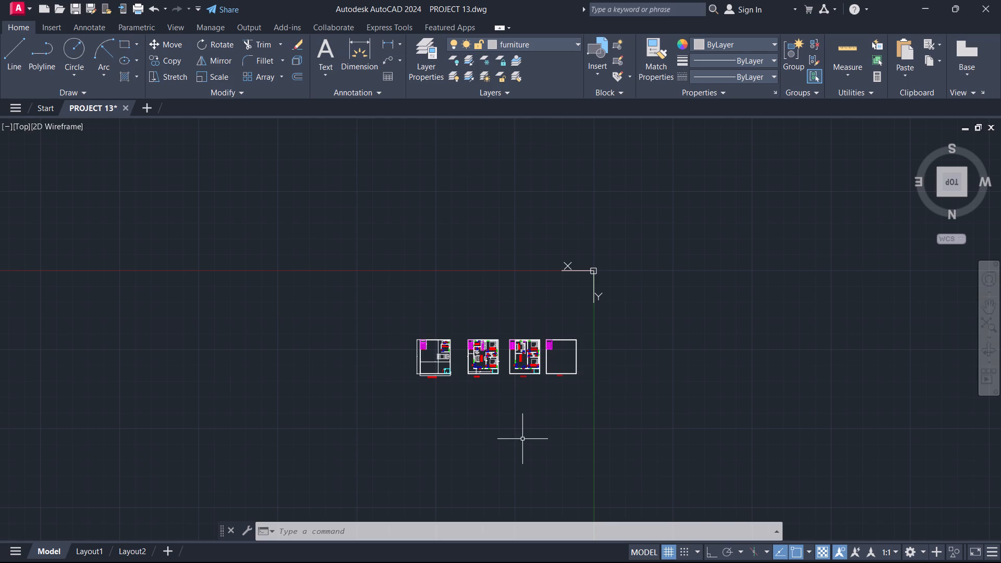
pyautogui.scroll(1, 518, 434)
pyautogui.moveTo(483, 415); pyautogui.dragTo(607, 435, button='middle')
pyautogui.moveTo(539, 425); pyautogui.dragTo(564, 423, button='middle')
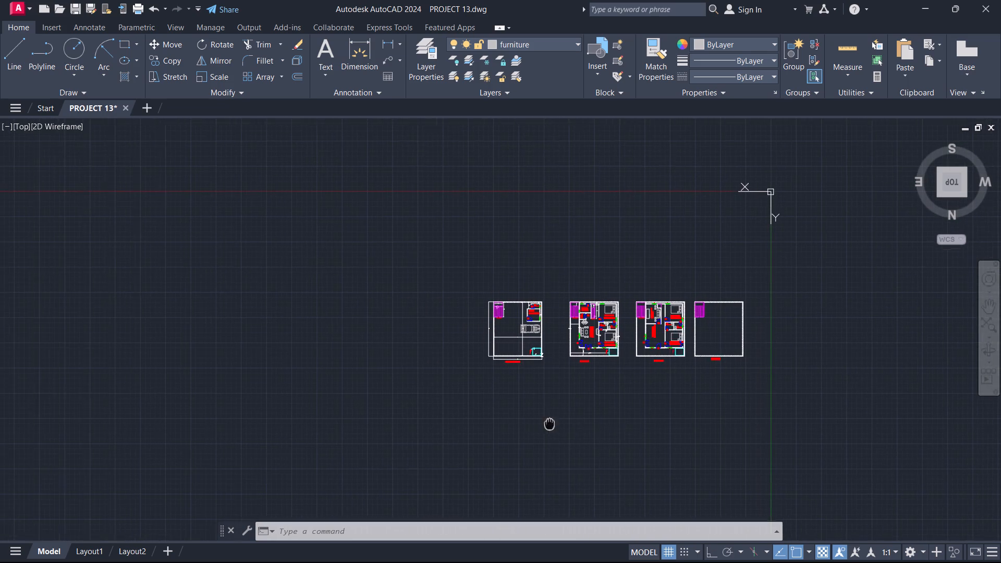
pyautogui.moveTo(564, 423); pyautogui.dragTo(571, 423, button='middle')
pyautogui.press('Escape')
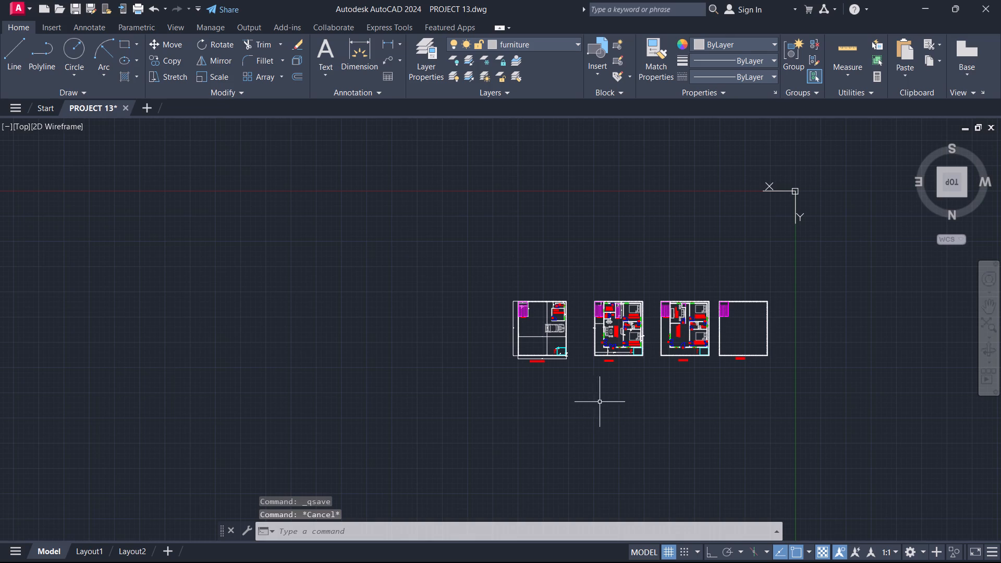
pyautogui.scroll(1, 600, 402)
pyautogui.moveTo(636, 393); pyautogui.dragTo(421, 410, button='middle')
pyautogui.scroll(1, 435, 389)
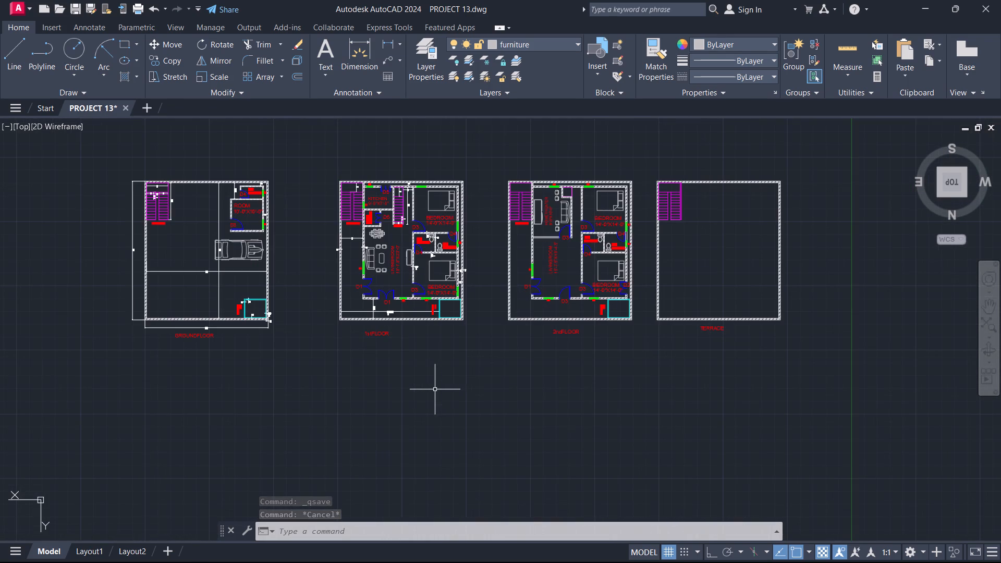
pyautogui.moveTo(444, 385); pyautogui.dragTo(482, 432, button='middle')
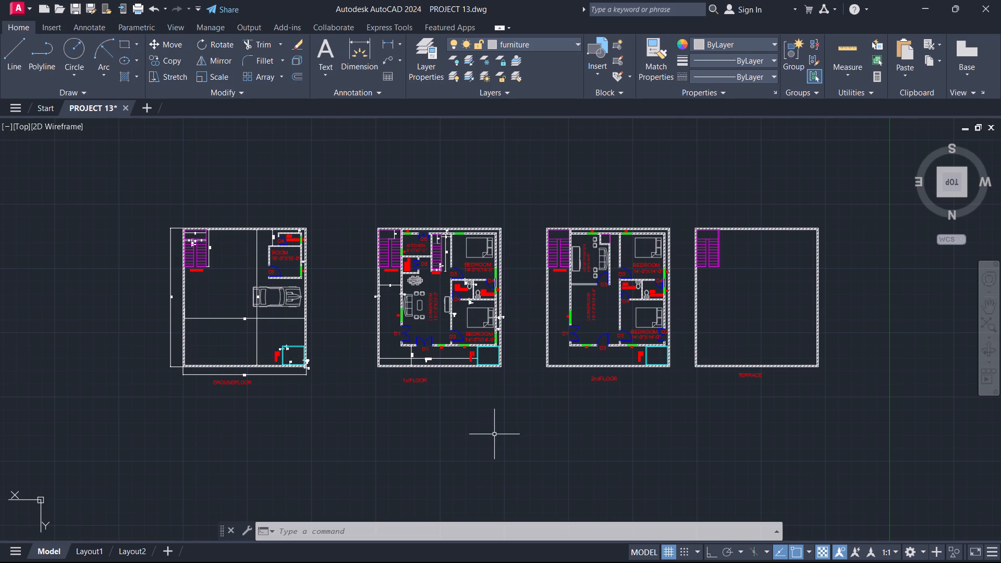
pyautogui.scroll(1, 257, 360)
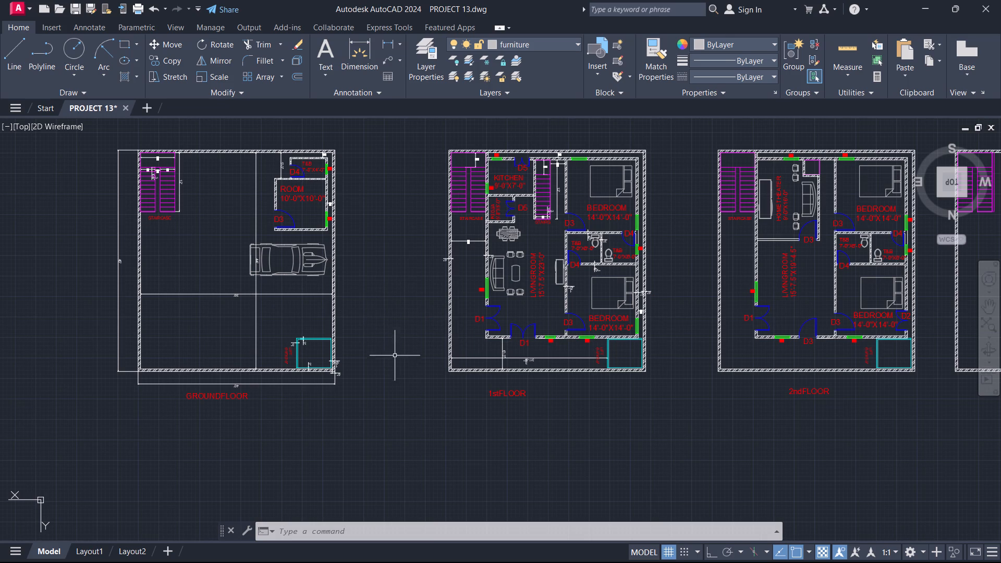
pyautogui.moveTo(395, 357); pyautogui.dragTo(276, 346, button='middle')
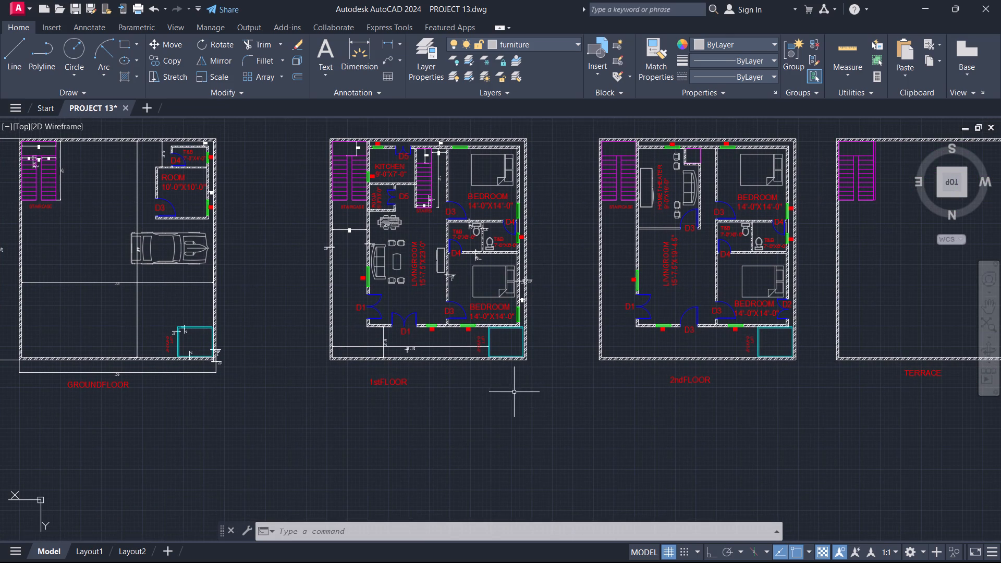
pyautogui.moveTo(545, 396); pyautogui.dragTo(486, 449, button='middle')
pyautogui.moveTo(487, 426); pyautogui.dragTo(432, 413, button='middle')
pyautogui.scroll(-1, 459, 418)
pyautogui.moveTo(433, 445); pyautogui.dragTo(507, 414, button='middle')
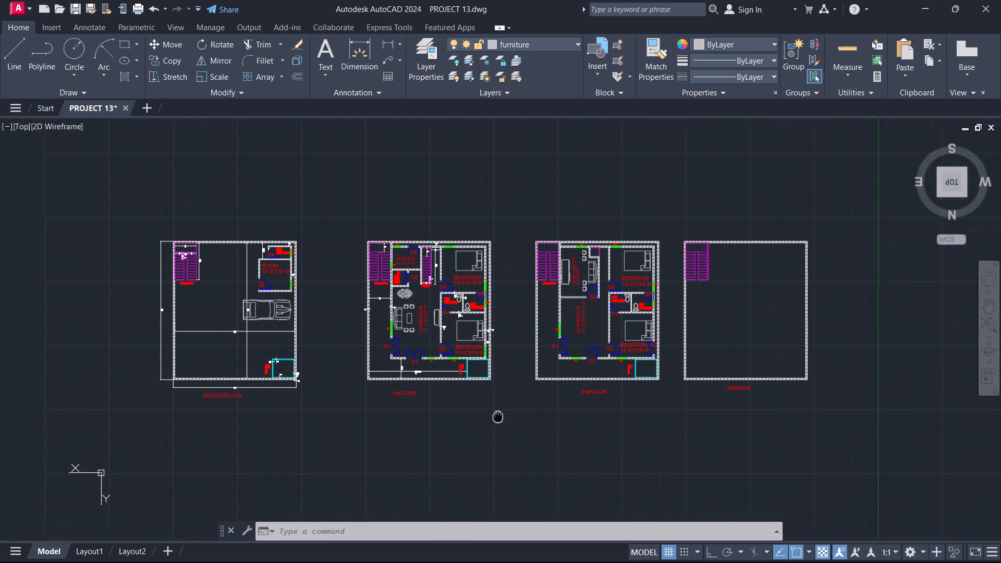
pyautogui.moveTo(507, 414); pyautogui.dragTo(509, 414, button='middle')
# Save the PROJECT 13 drawing.
pyautogui.hotkey('ctrl', 's')
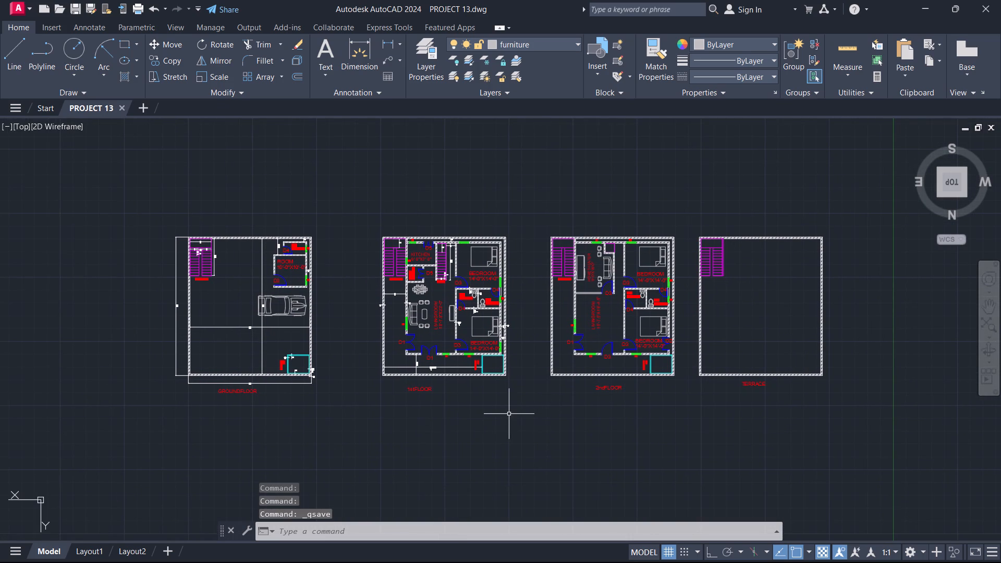